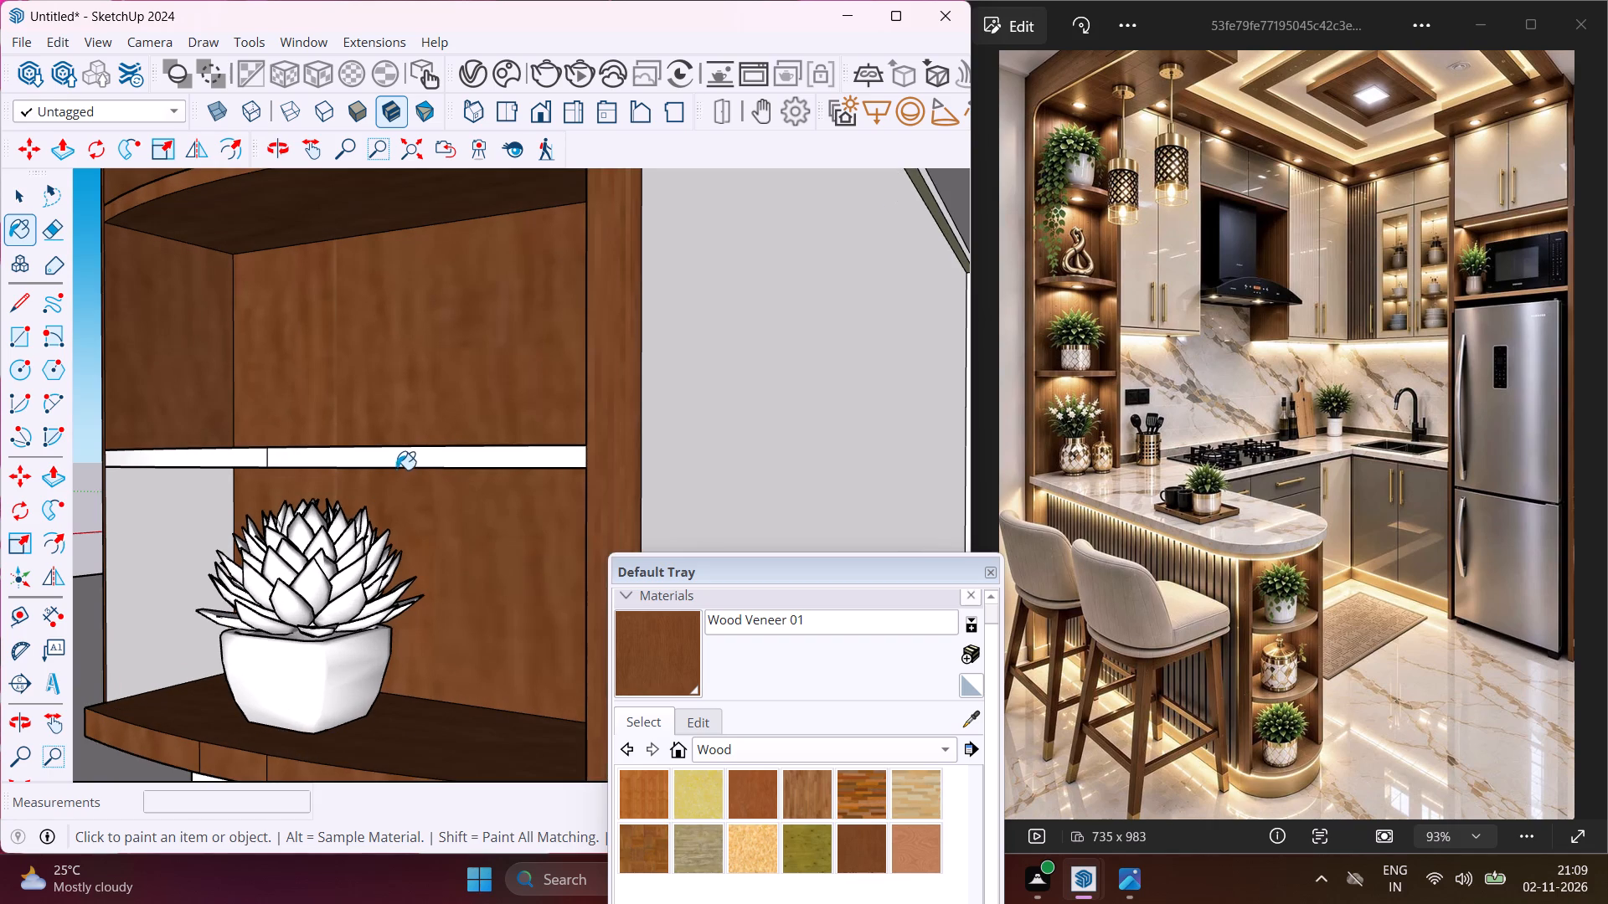
# Paint the lower shelf's front edge and underside and the adjoining inner side panels of the island's end unit with Wood Veneer 01.
pyautogui.click(396, 464)
pyautogui.click(255, 455)
pyautogui.click(162, 540)
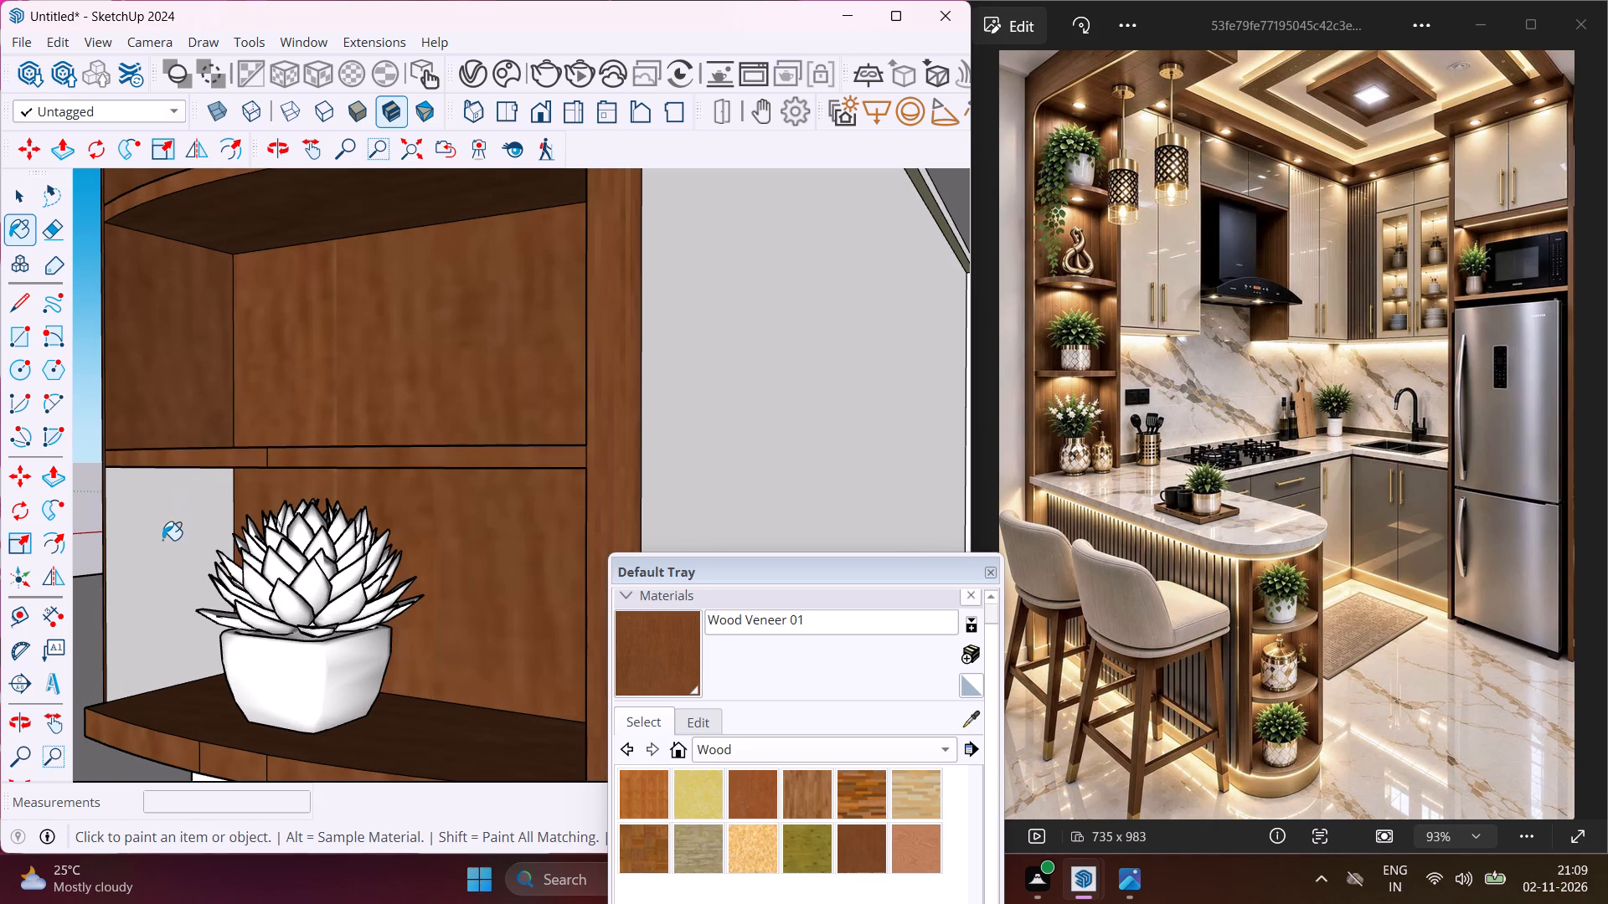
pyautogui.moveTo(162, 541); pyautogui.dragTo(301, 444, button='middle')
pyautogui.click(363, 362)
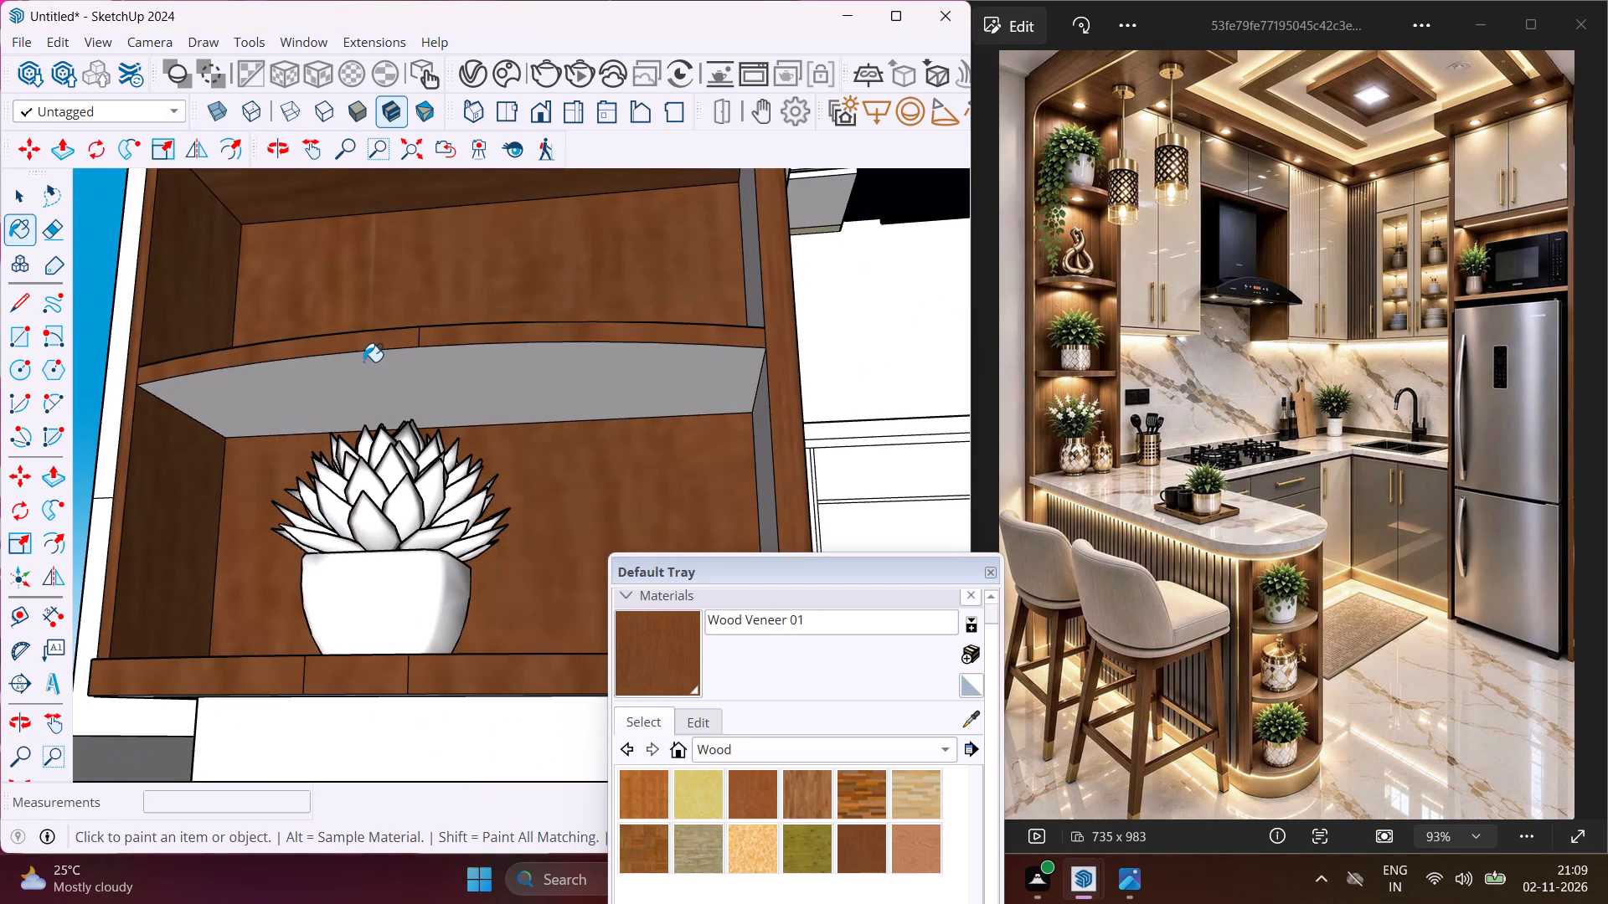
pyautogui.click(752, 244)
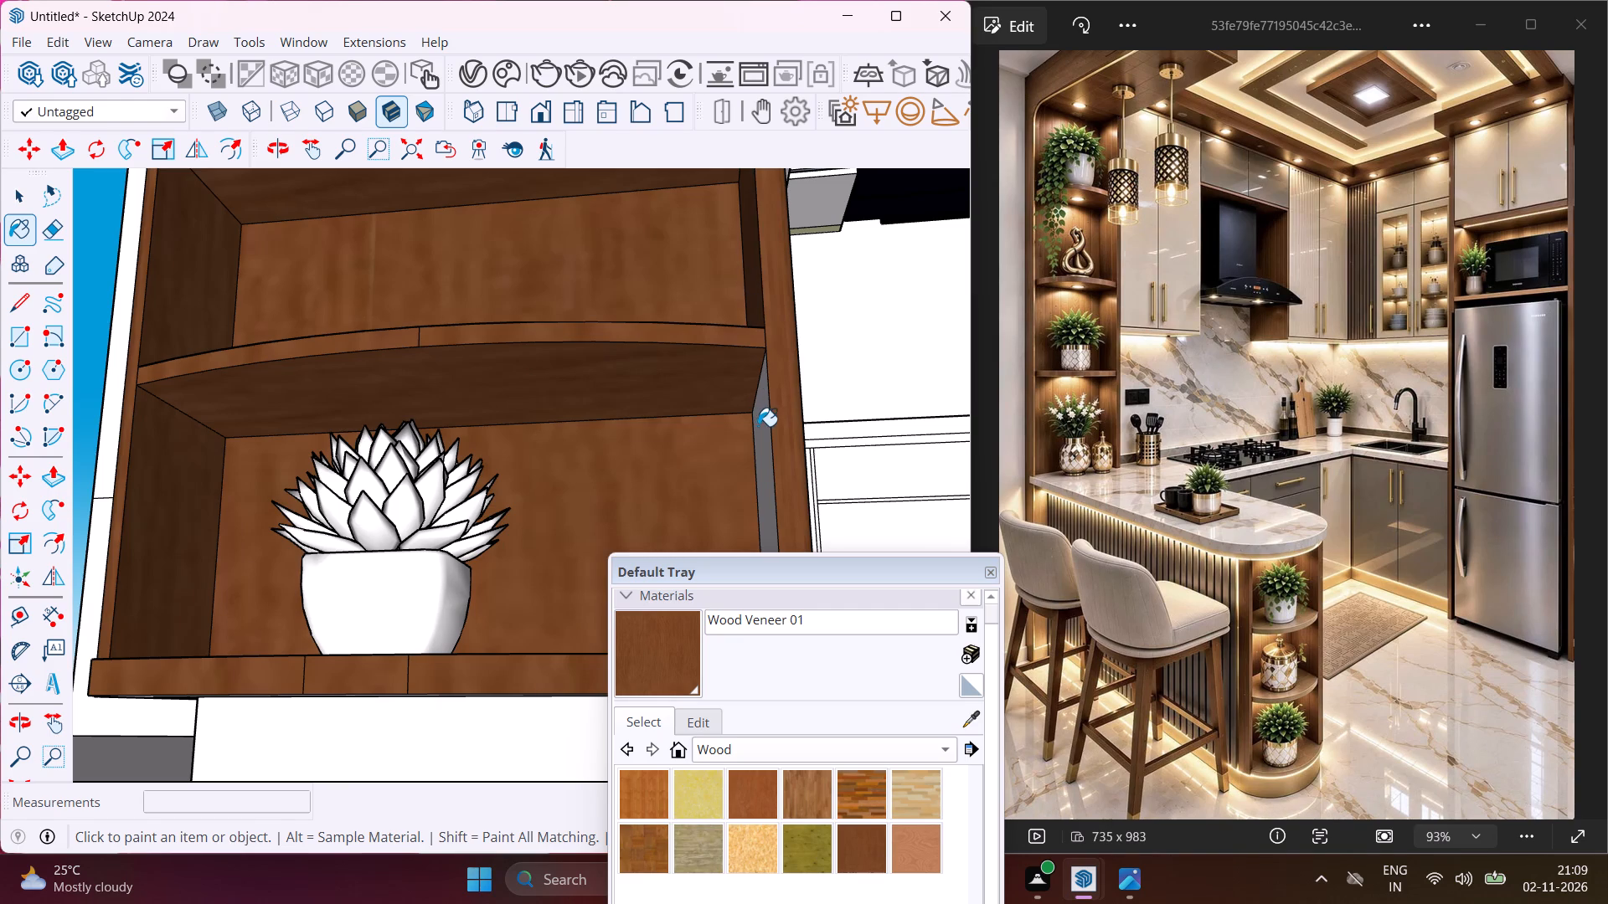
pyautogui.click(758, 426)
# Paint the front plinth beneath the island's end shelf unit with Wood Veneer 01.
pyautogui.scroll(-4, 553, 404)
pyautogui.moveTo(528, 398); pyautogui.dragTo(528, 412, button='middle')
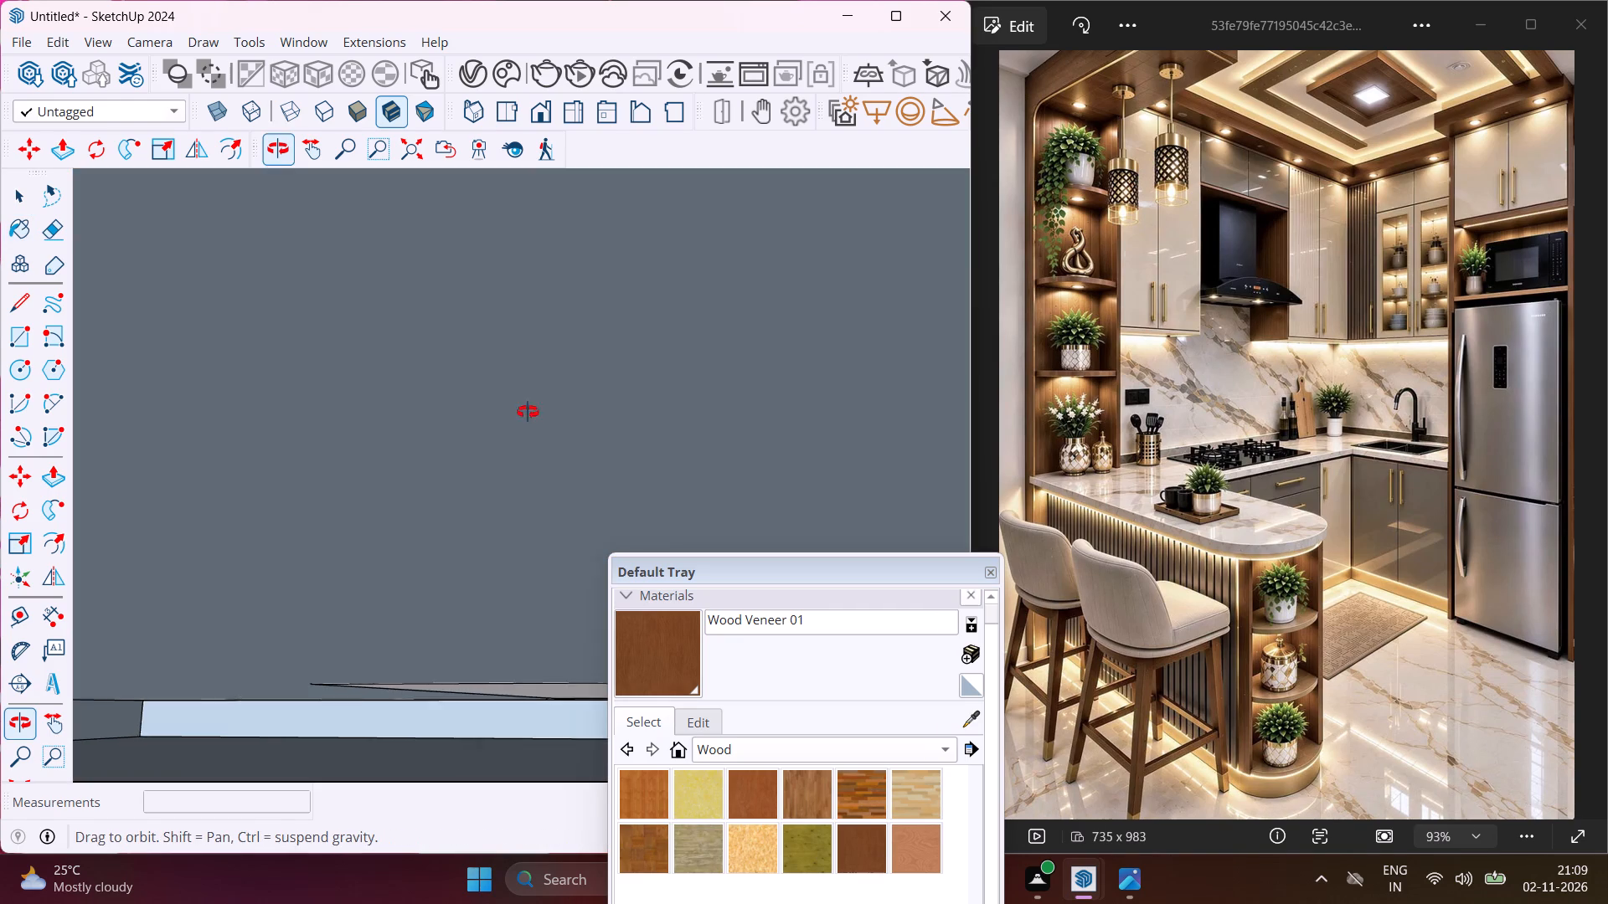
pyautogui.moveTo(528, 412); pyautogui.dragTo(552, 611, button='middle')
pyautogui.scroll(-5, 523, 496)
pyautogui.scroll(-1, 595, 189)
pyautogui.scroll(5, 595, 186)
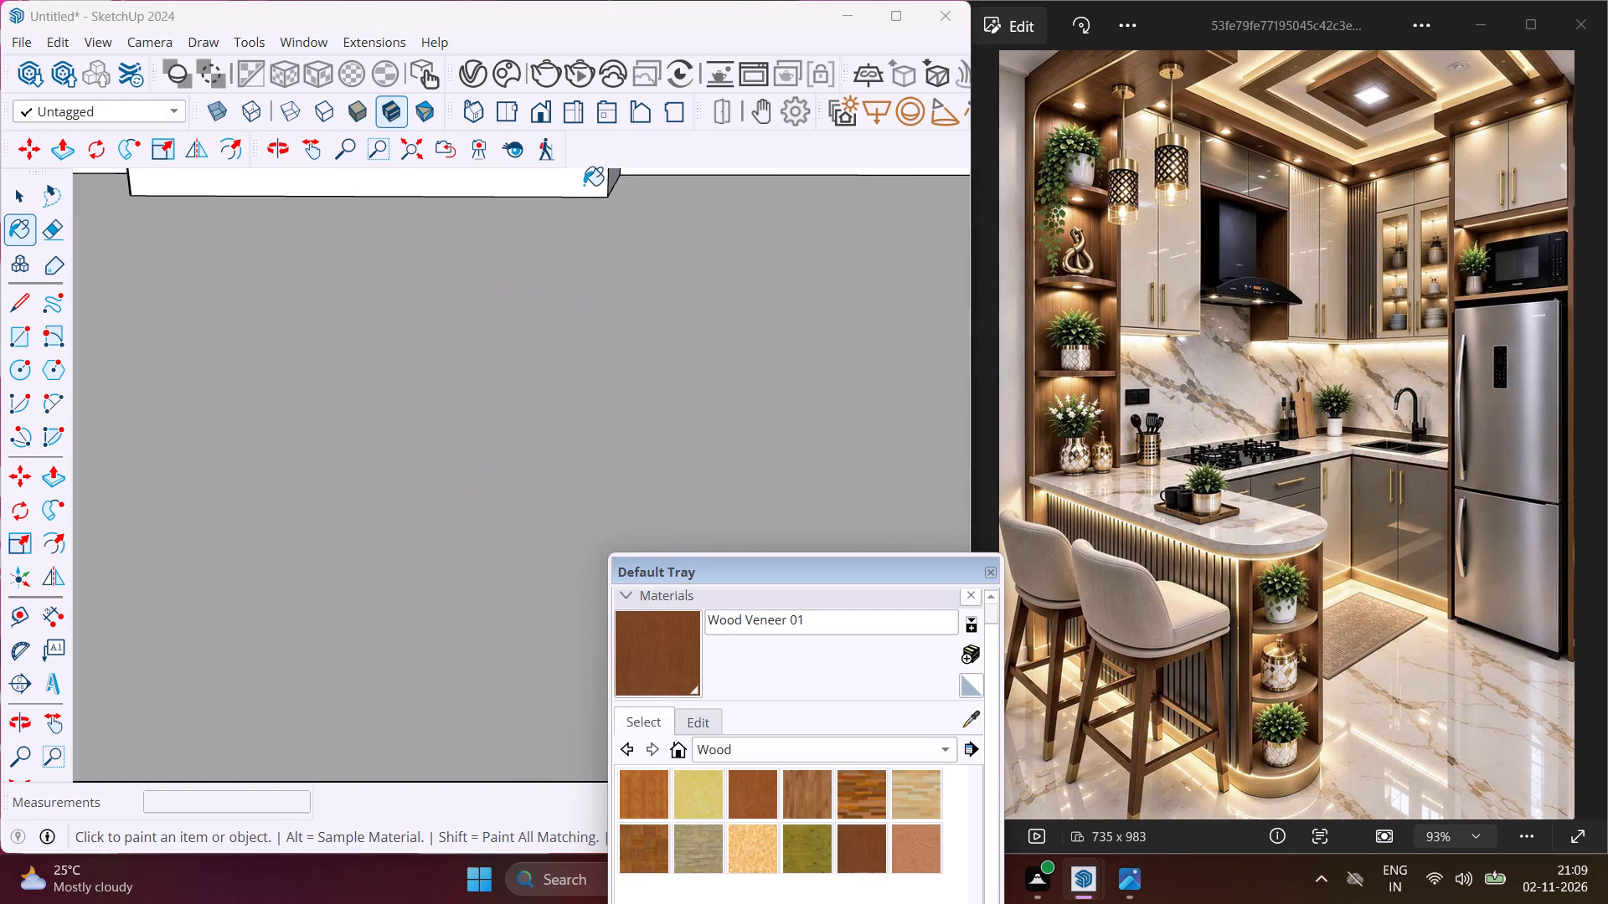
pyautogui.scroll(2, 584, 185)
pyautogui.scroll(-20, 561, 207)
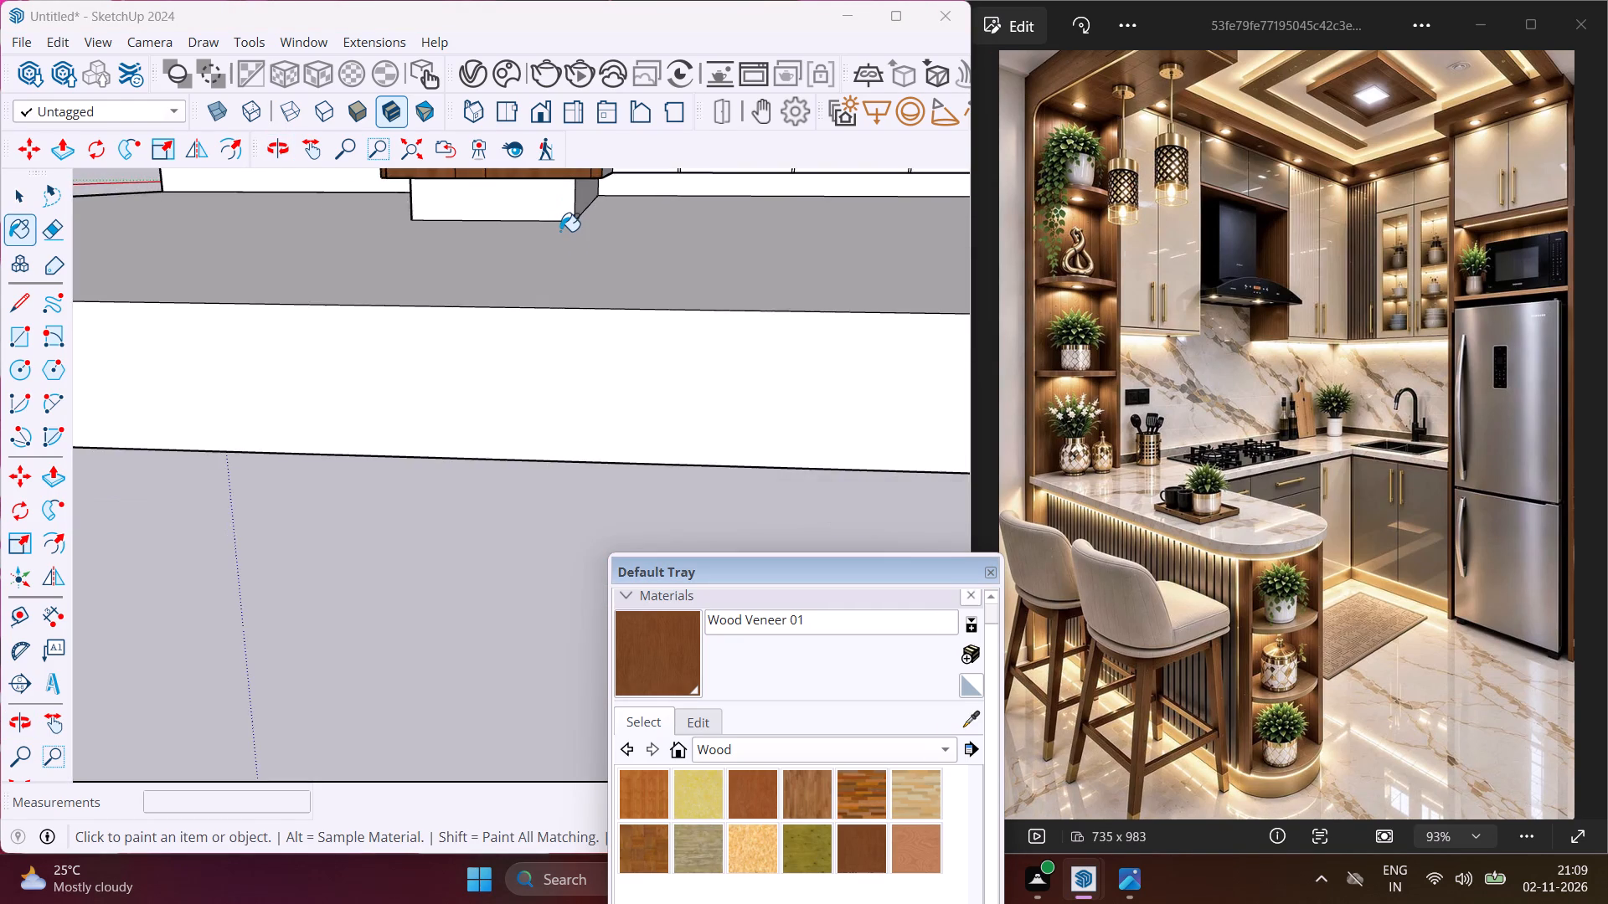
pyautogui.scroll(-6, 560, 231)
pyautogui.scroll(4, 559, 222)
pyautogui.click(559, 215)
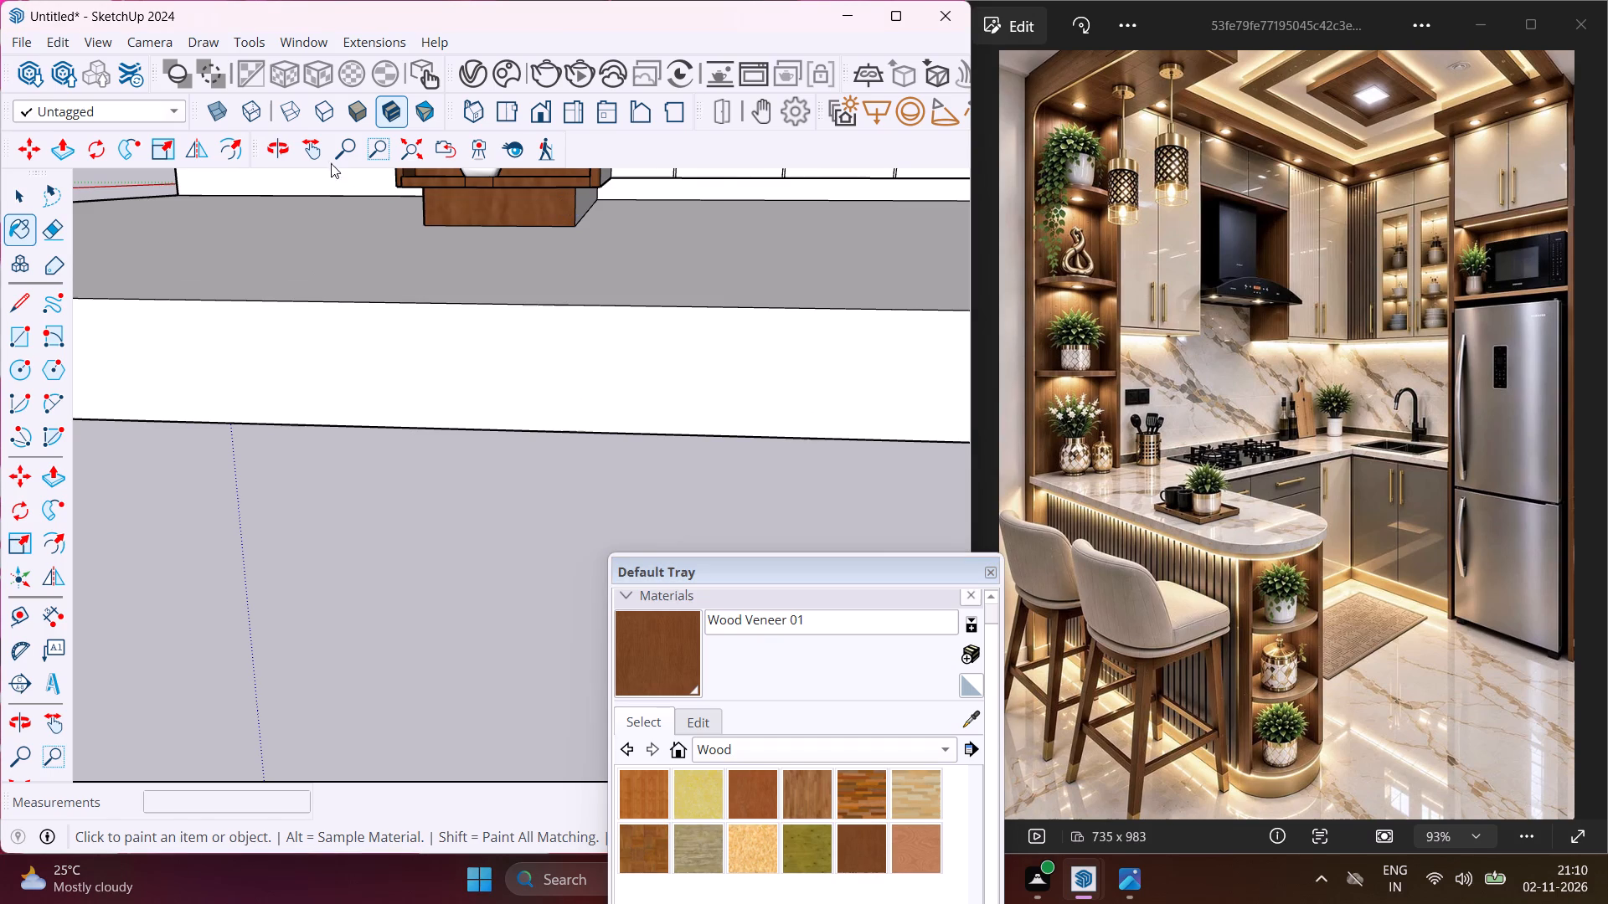
# Paint the top face of the island end unit's lower shelf with Wood Veneer 01.
pyautogui.click(306, 149)
pyautogui.moveTo(353, 239); pyautogui.dragTo(362, 740)
pyautogui.scroll(4, 518, 455)
pyautogui.moveTo(518, 455); pyautogui.dragTo(605, 449, button='middle')
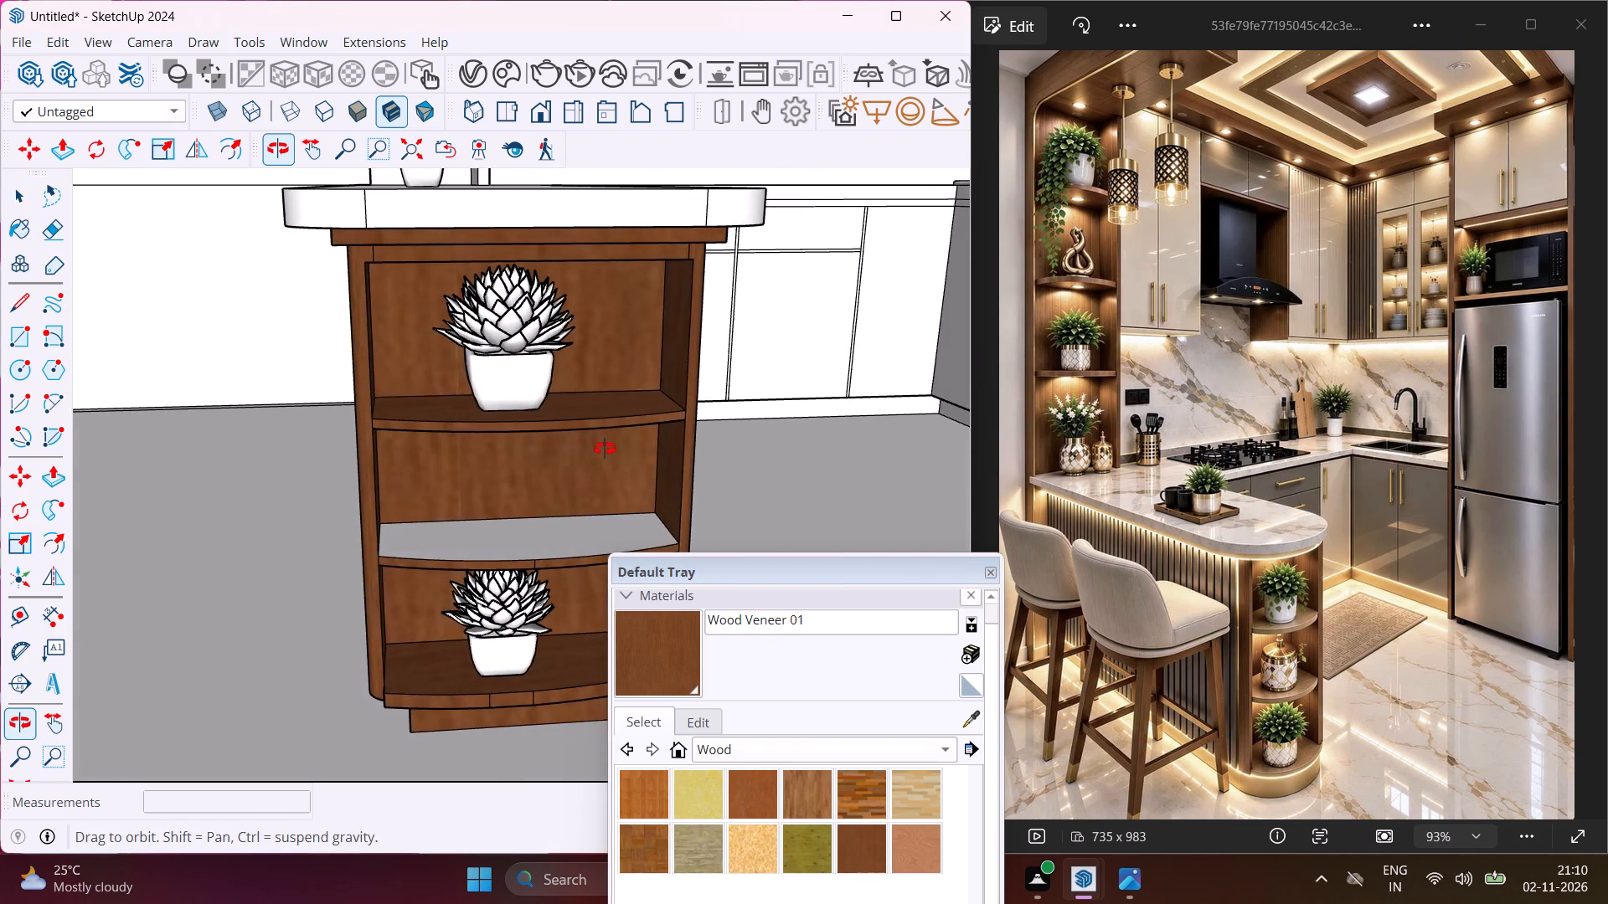
pyautogui.moveTo(605, 449); pyautogui.dragTo(530, 437, button='middle')
pyautogui.click(658, 628)
pyautogui.scroll(2, 545, 527)
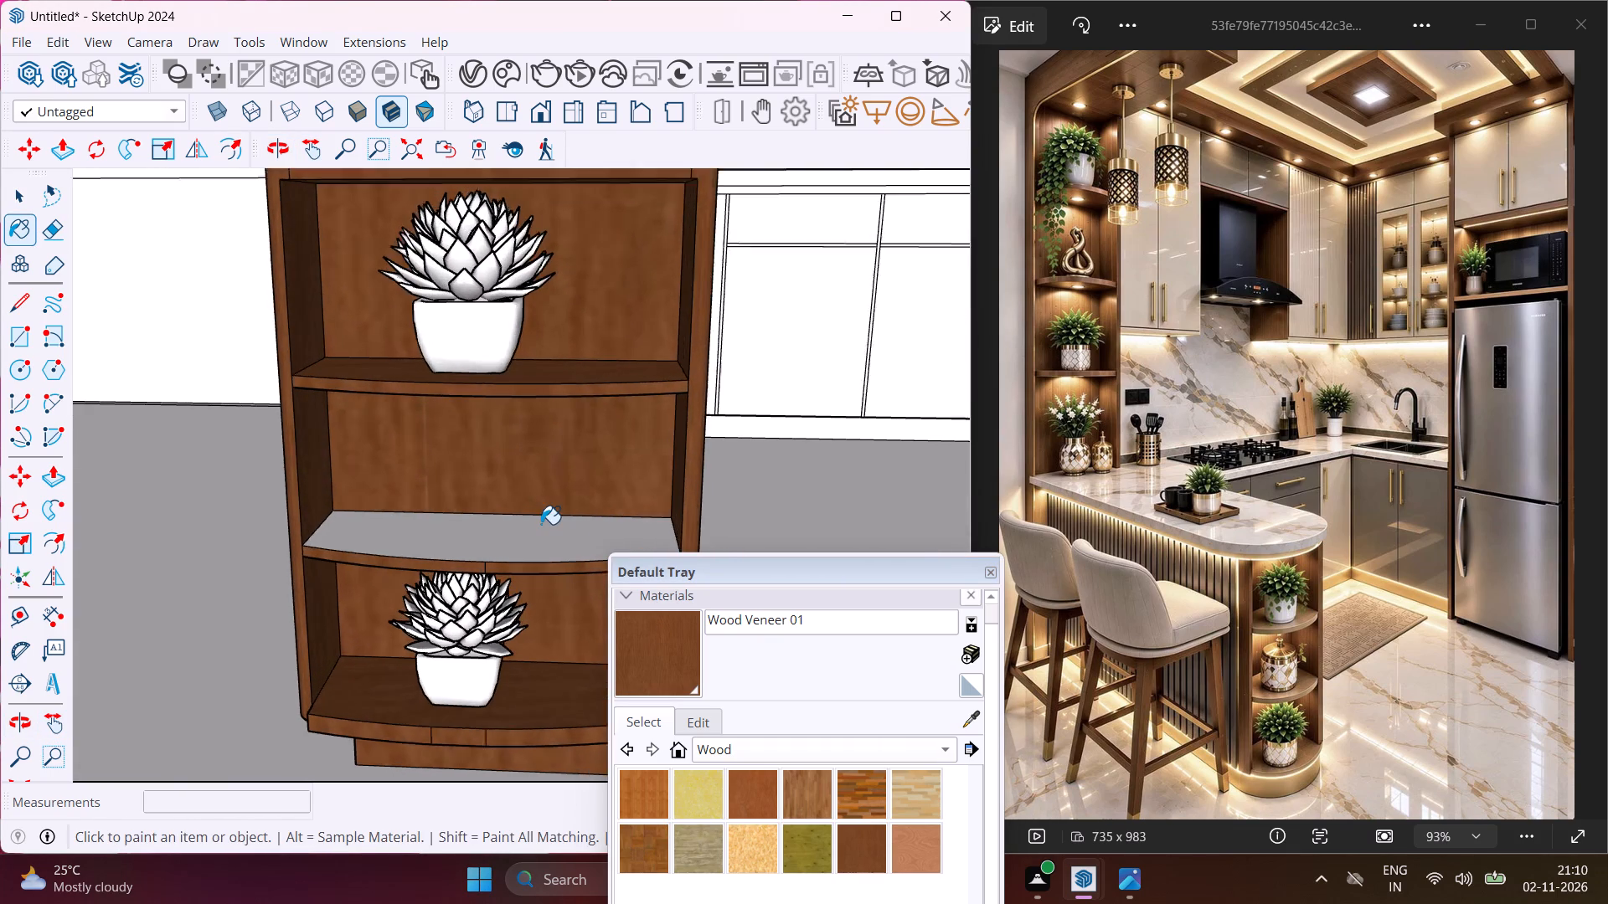
pyautogui.scroll(2, 541, 524)
pyautogui.click(540, 536)
# Paint the plinth along the island's fluted side and the small face at its end corner with Wood Veneer 01.
pyautogui.moveTo(540, 536); pyautogui.dragTo(616, 348, button='middle')
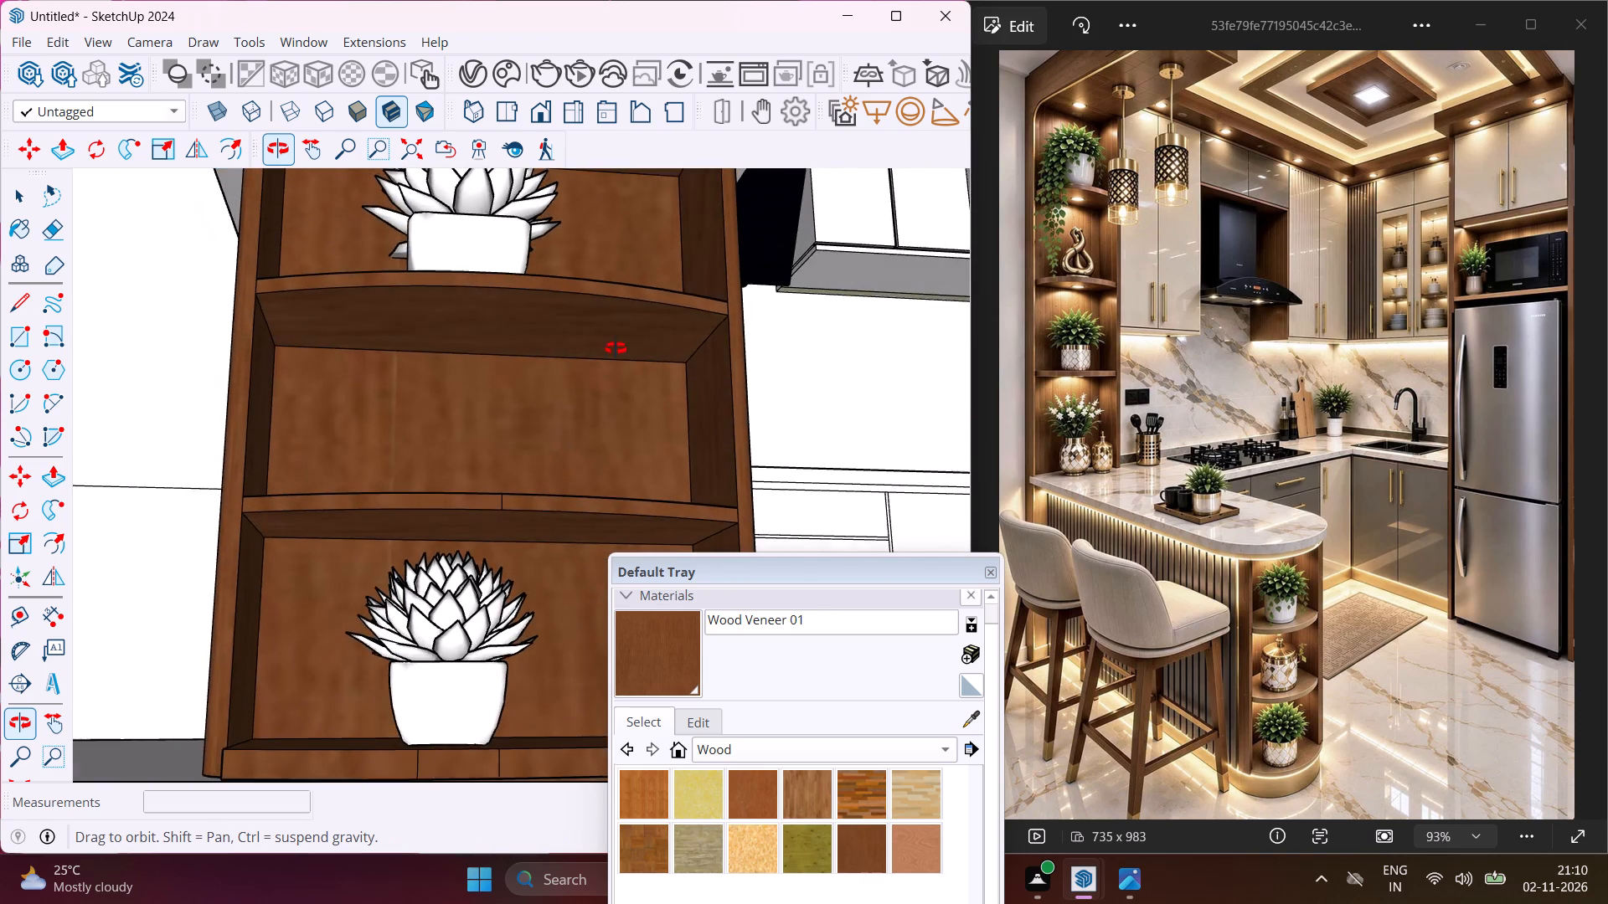
pyautogui.moveTo(616, 348); pyautogui.dragTo(610, 501, button='middle')
pyautogui.scroll(-5, 580, 483)
pyautogui.moveTo(458, 522); pyautogui.dragTo(575, 511, button='middle')
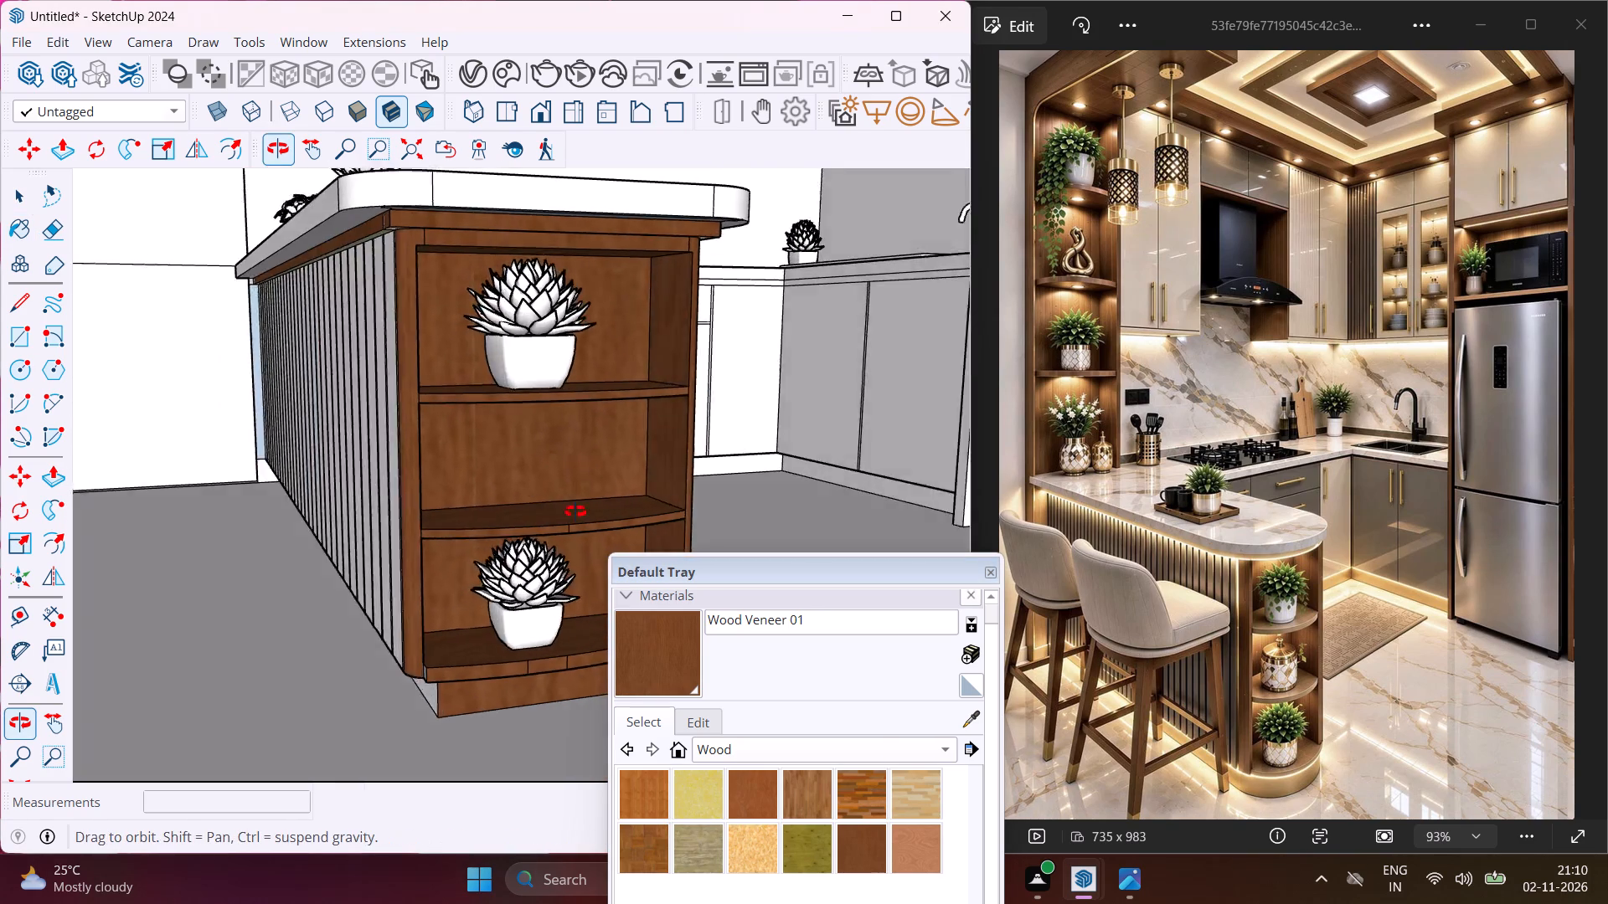
pyautogui.moveTo(575, 511); pyautogui.dragTo(641, 504, button='middle')
pyautogui.scroll(3, 472, 693)
pyautogui.click(460, 703)
pyautogui.scroll(2, 467, 681)
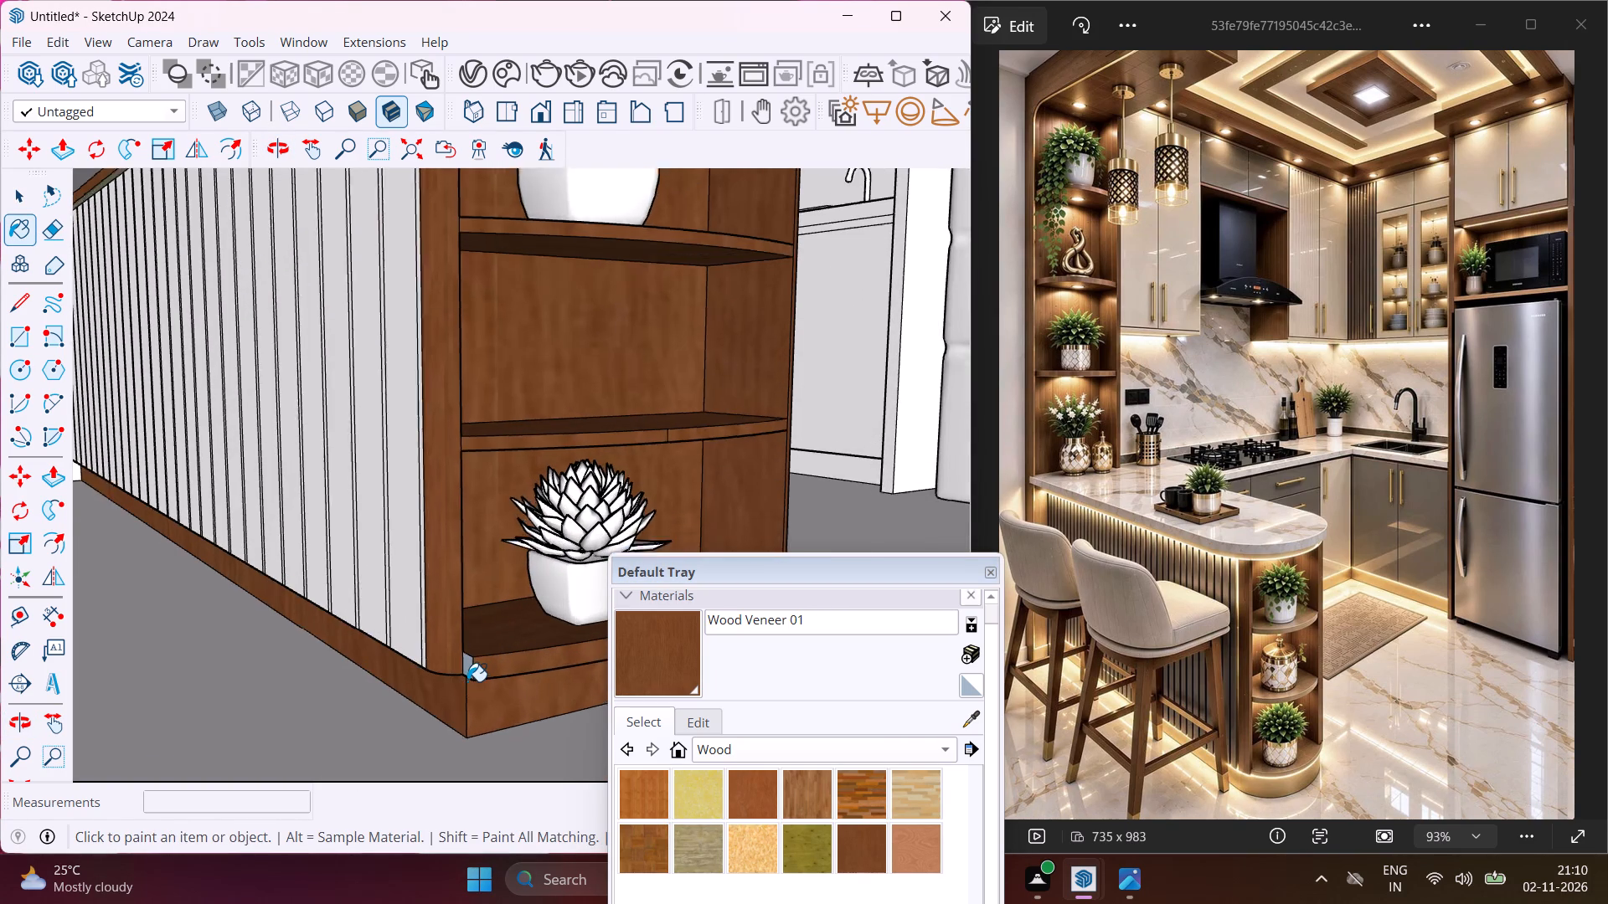
pyautogui.scroll(2, 467, 681)
pyautogui.click(466, 673)
# Paint the plinths beneath the white base cabinets facing the island's end and along the adjoining island inner side with Wood Veneer 01.
pyautogui.scroll(-5, 441, 660)
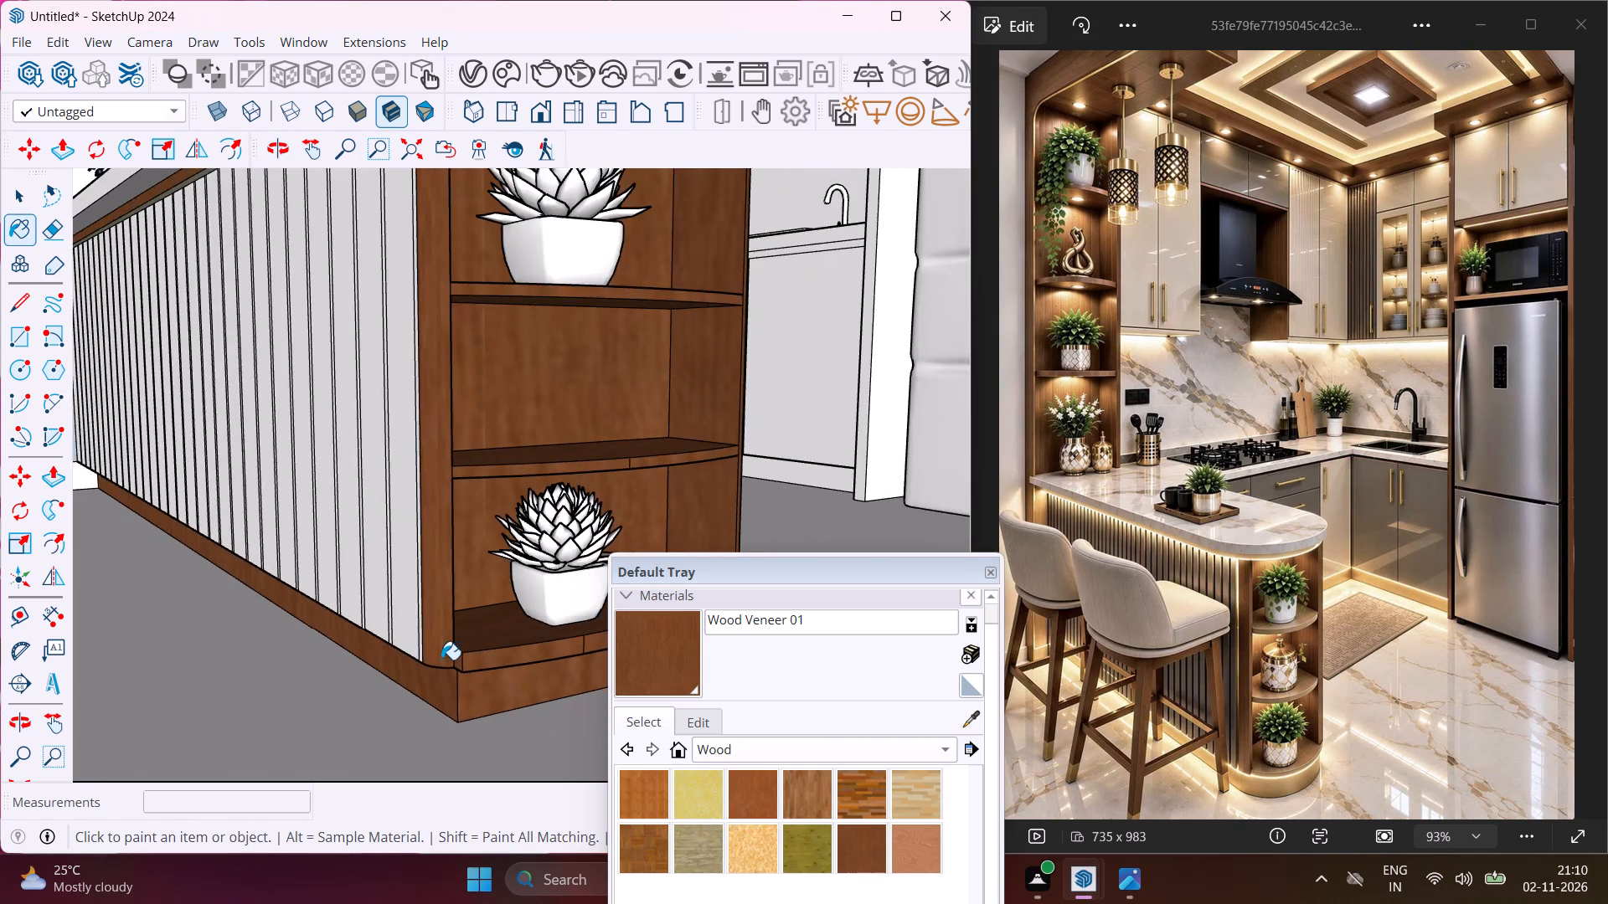
pyautogui.scroll(-3, 441, 660)
pyautogui.moveTo(515, 656); pyautogui.dragTo(263, 701, button='middle')
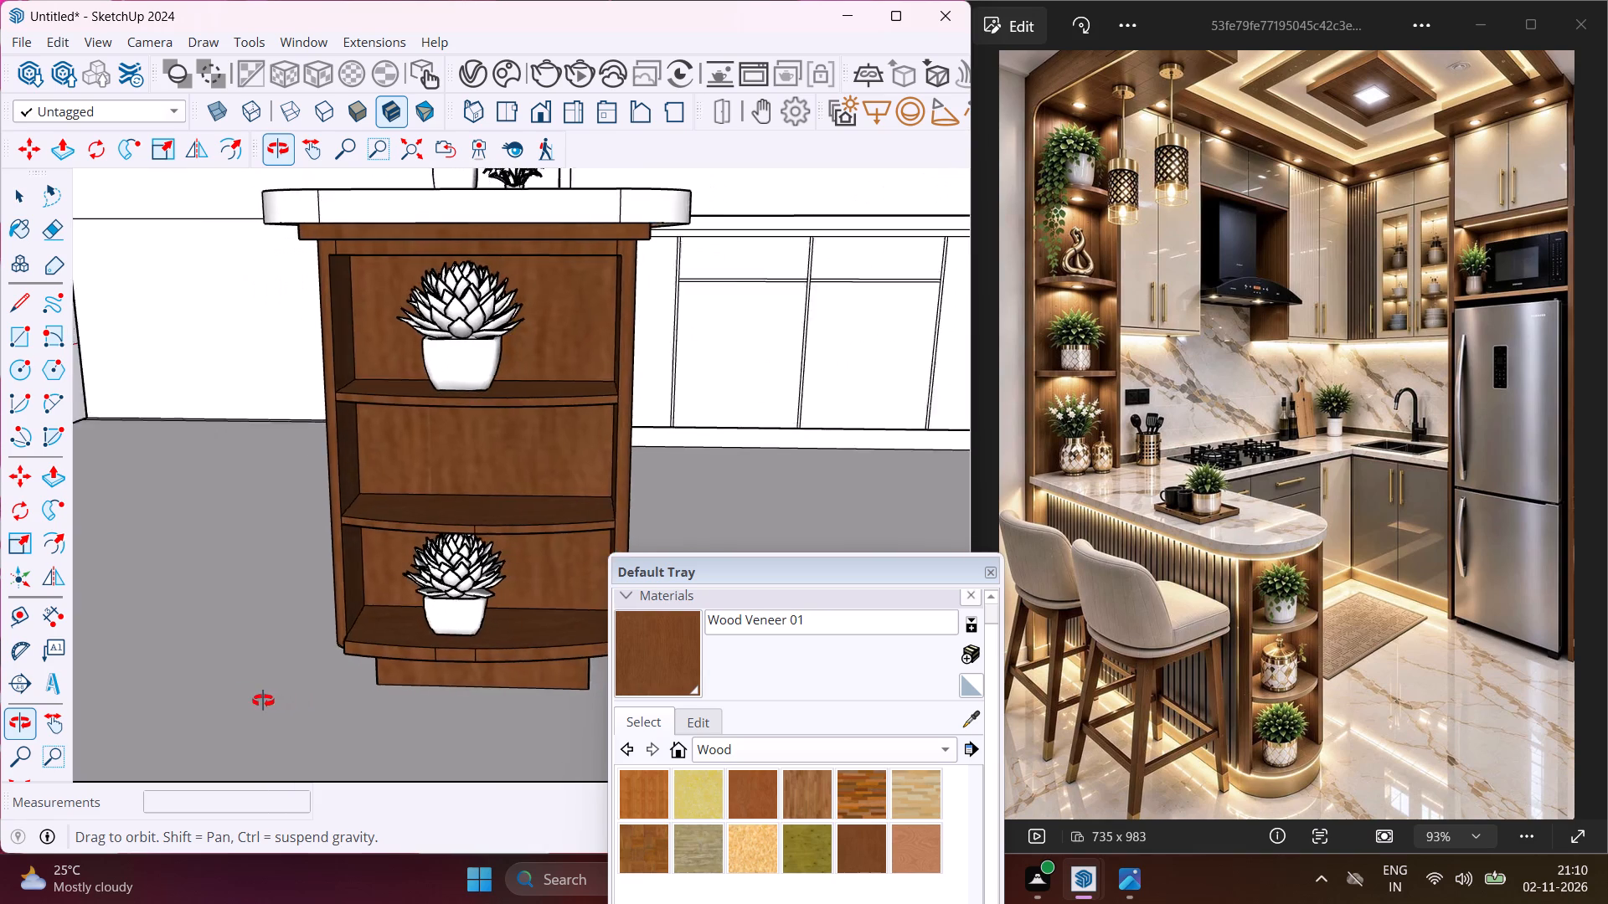
pyautogui.moveTo(263, 701); pyautogui.dragTo(200, 689, button='middle')
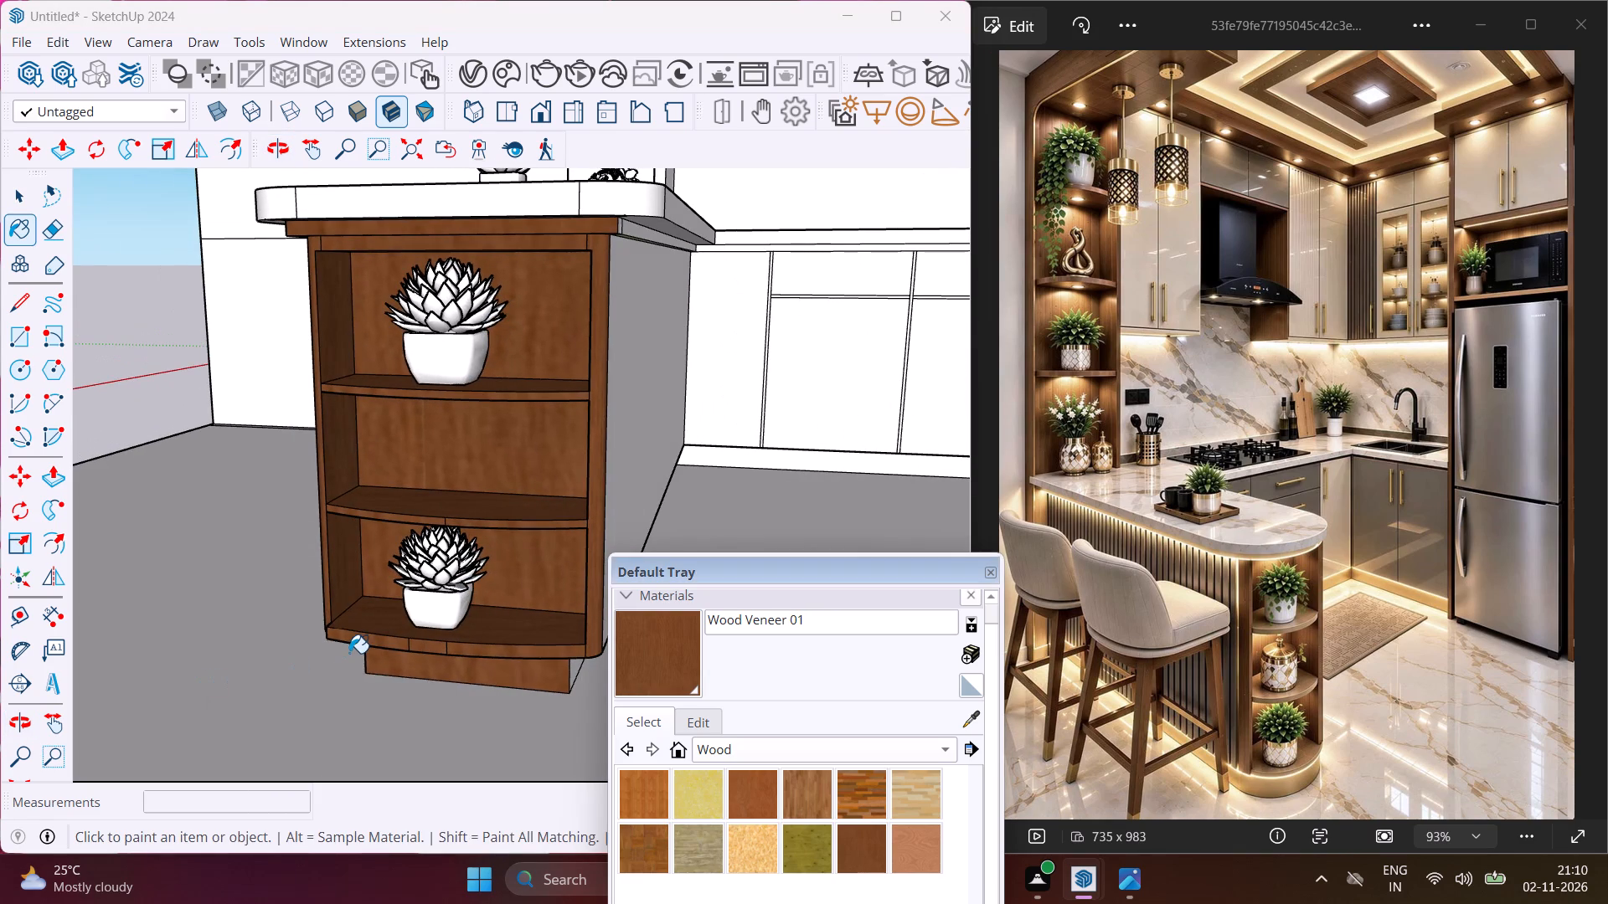
pyautogui.scroll(-4, 349, 653)
pyautogui.moveTo(430, 619); pyautogui.dragTo(516, 593, button='middle')
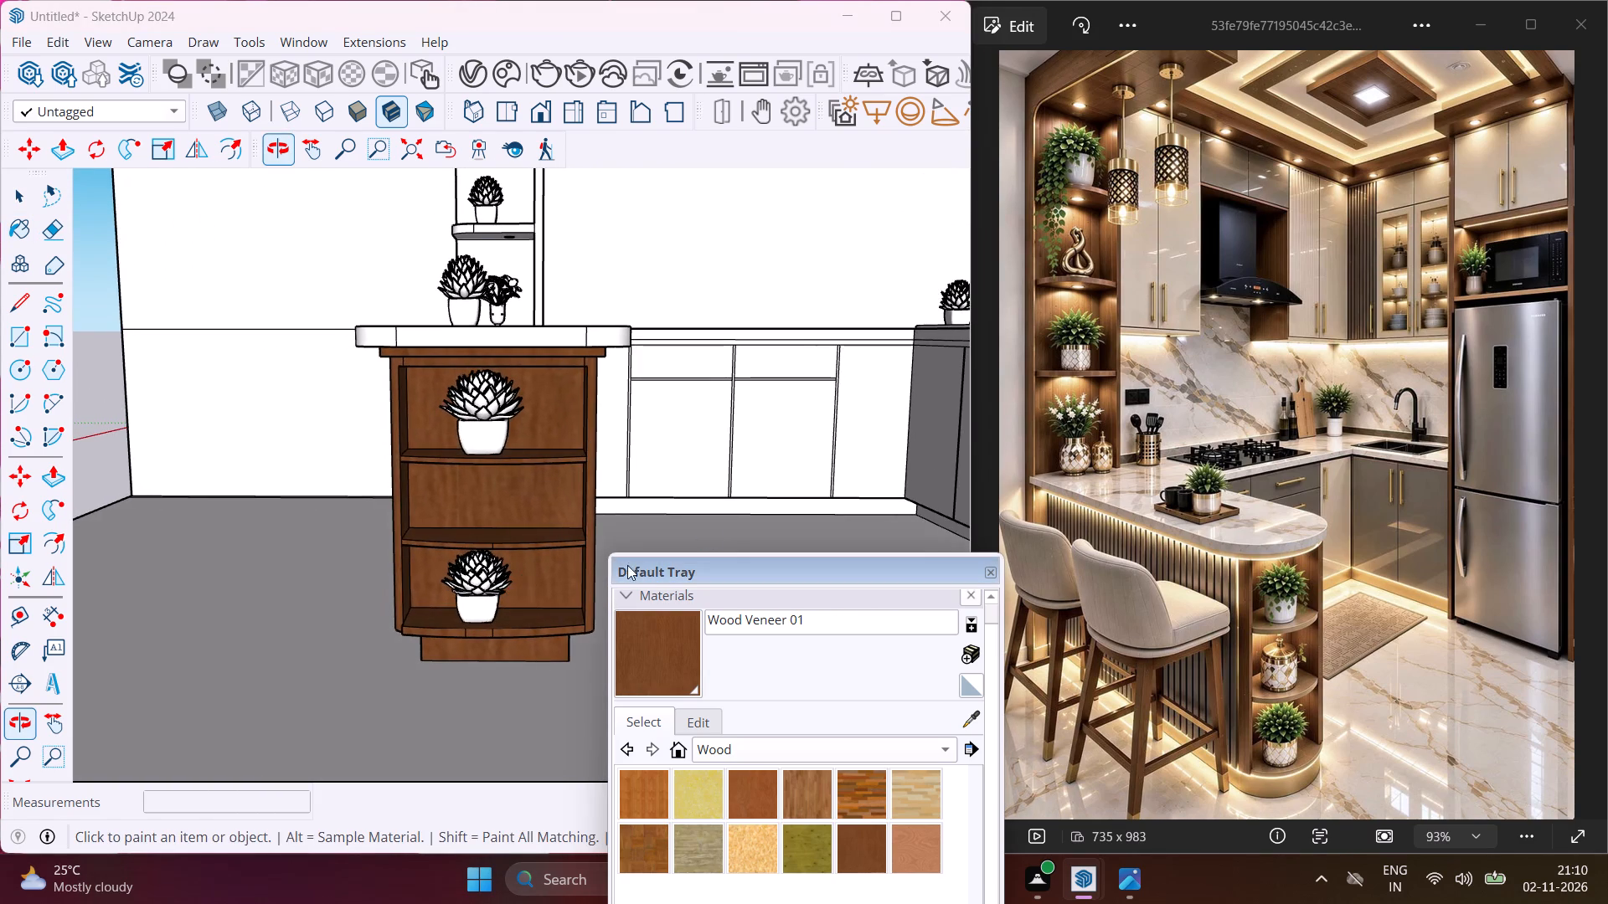
pyautogui.scroll(9, 812, 522)
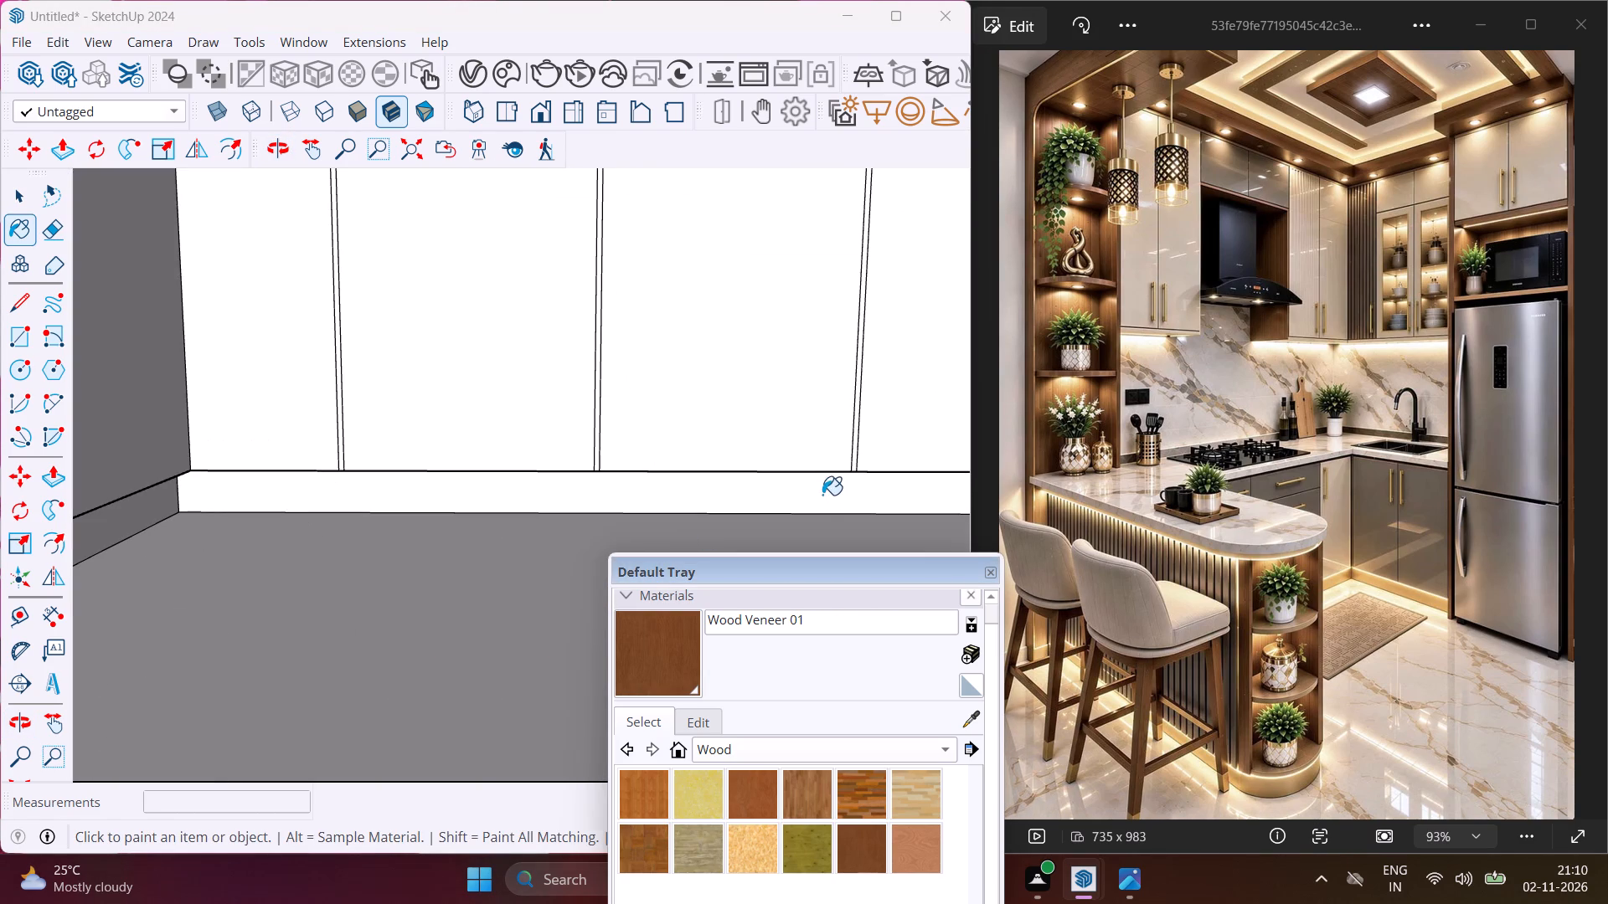
pyautogui.click(822, 495)
pyautogui.scroll(-4, 568, 485)
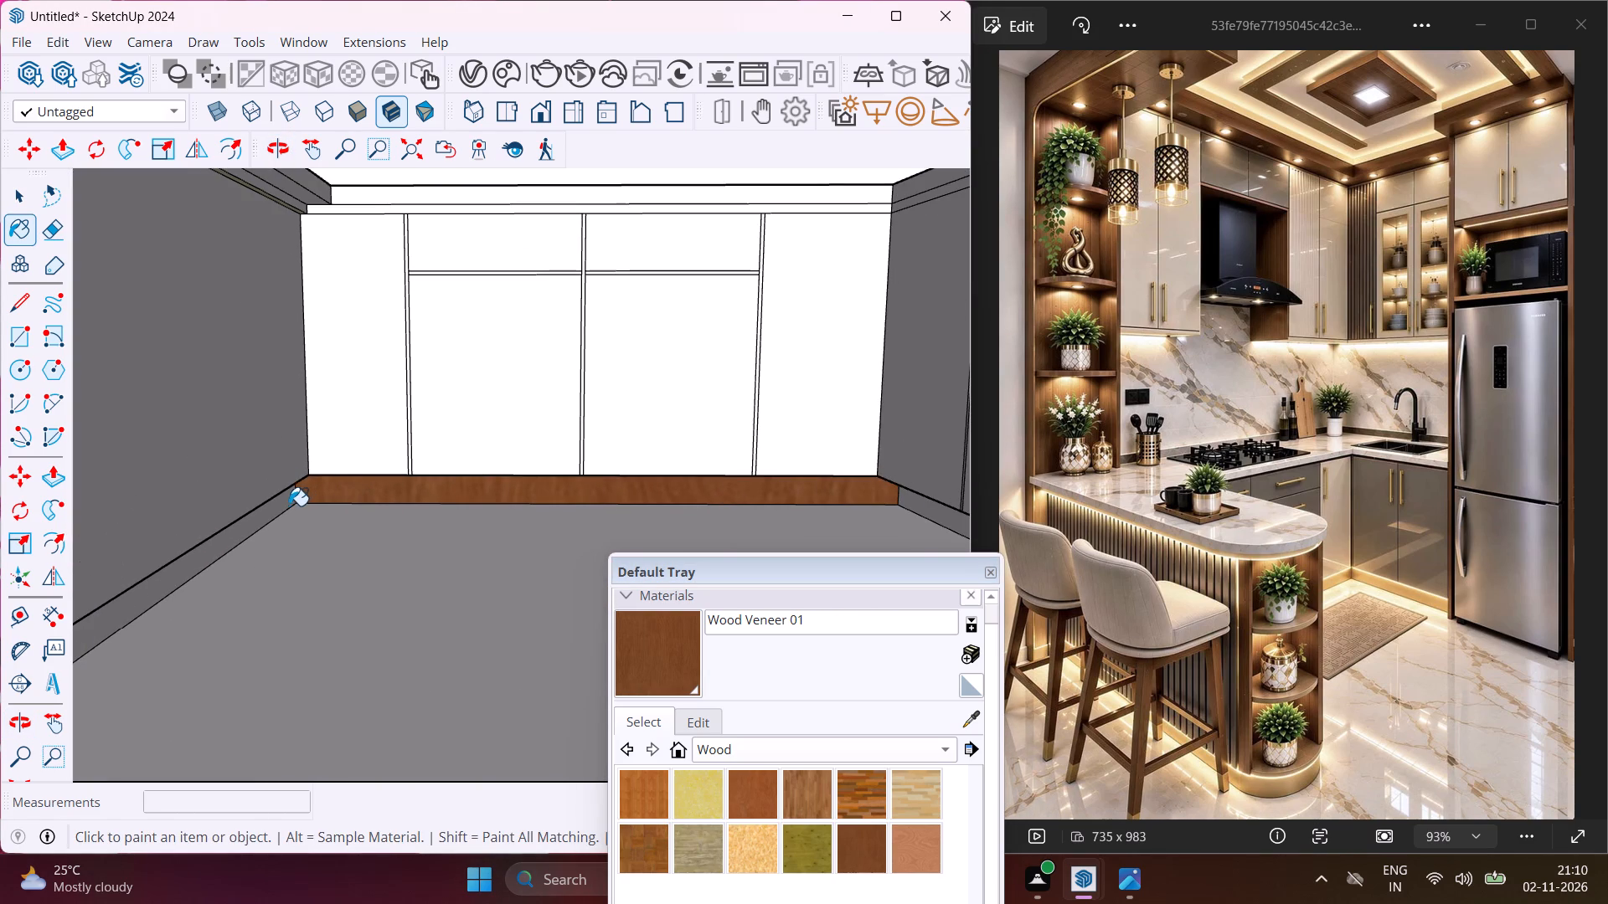
pyautogui.click(271, 506)
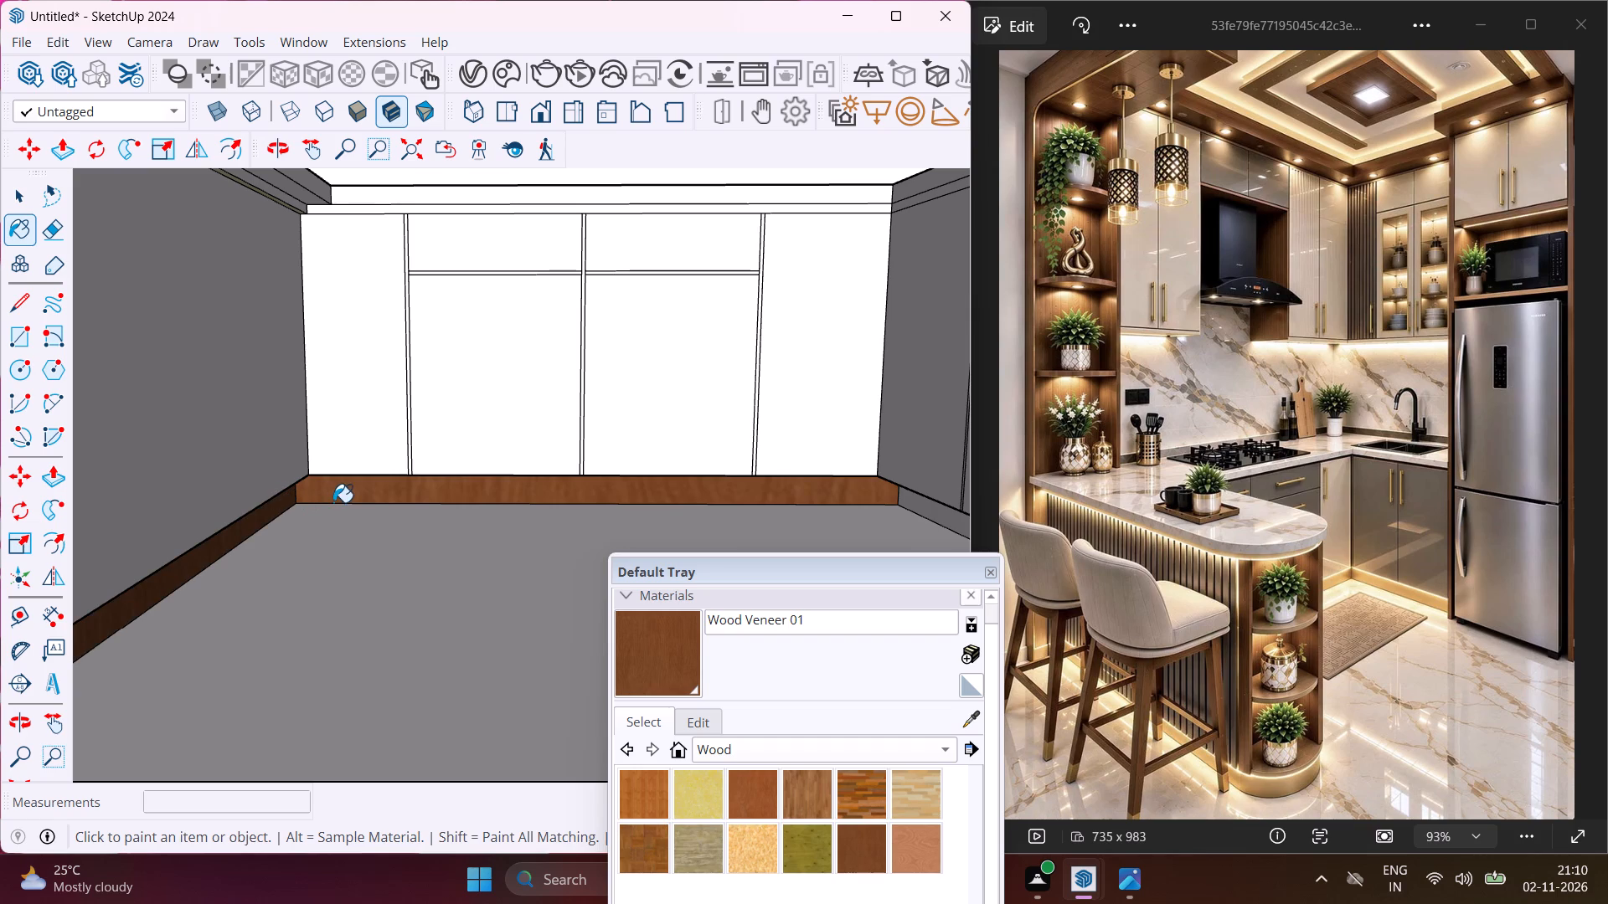
# Paint the remaining plinth beneath the sink-side base cabinets and the narrow face above it with Wood Veneer 01.
pyautogui.moveTo(378, 512); pyautogui.dragTo(483, 525, button='middle')
pyautogui.scroll(3, 804, 521)
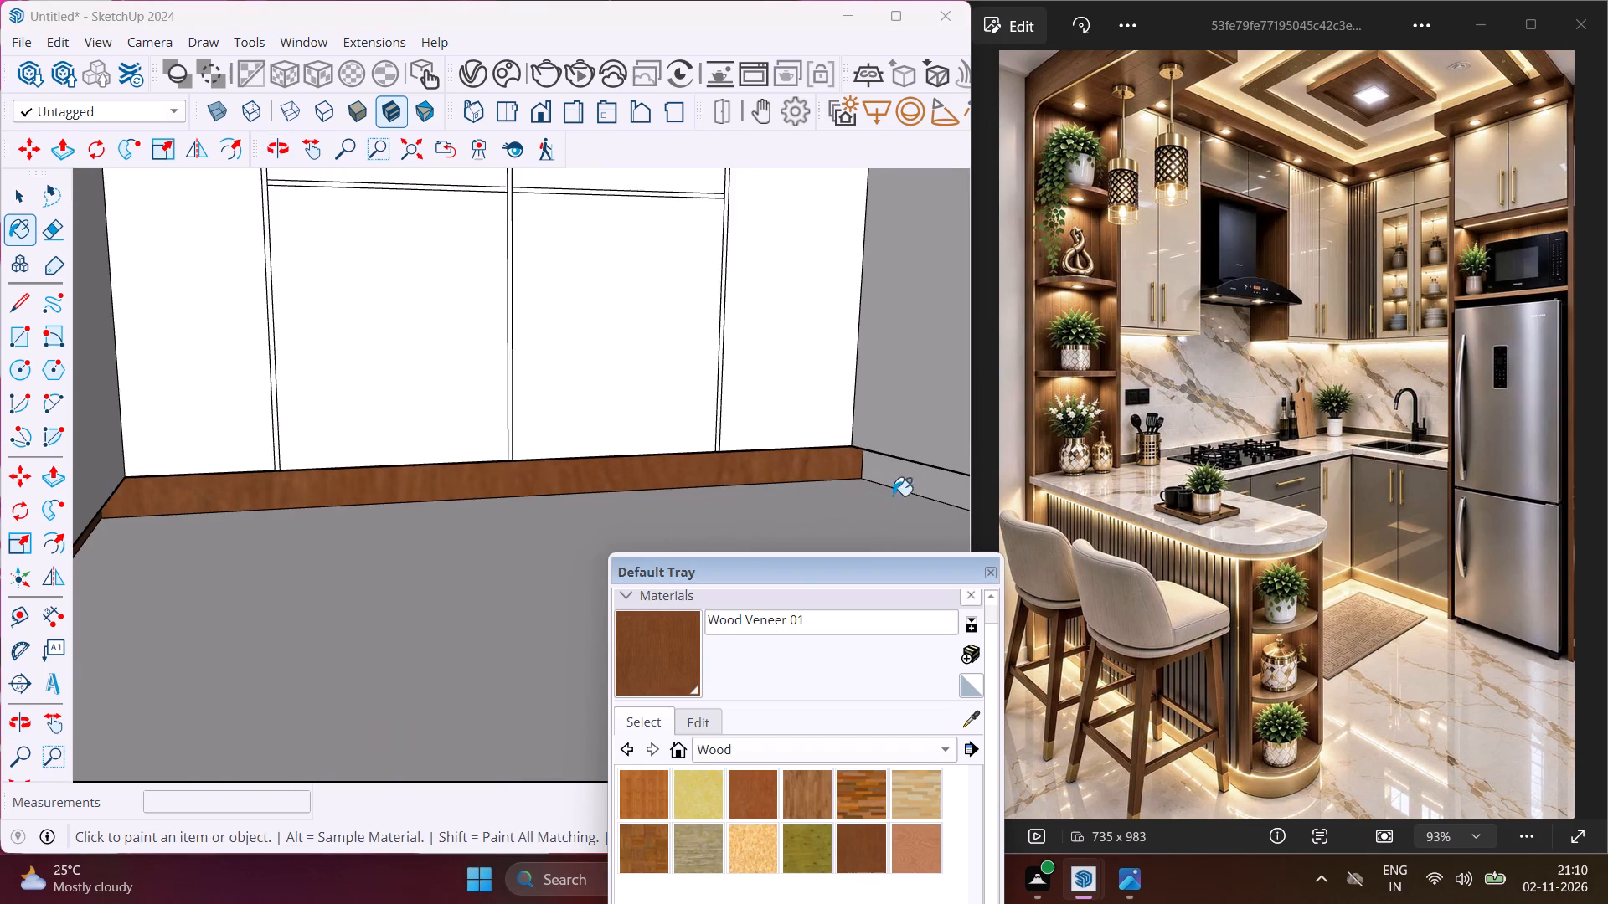
pyautogui.scroll(3, 911, 488)
pyautogui.click(912, 487)
pyautogui.moveTo(904, 480); pyautogui.dragTo(830, 381, button='middle')
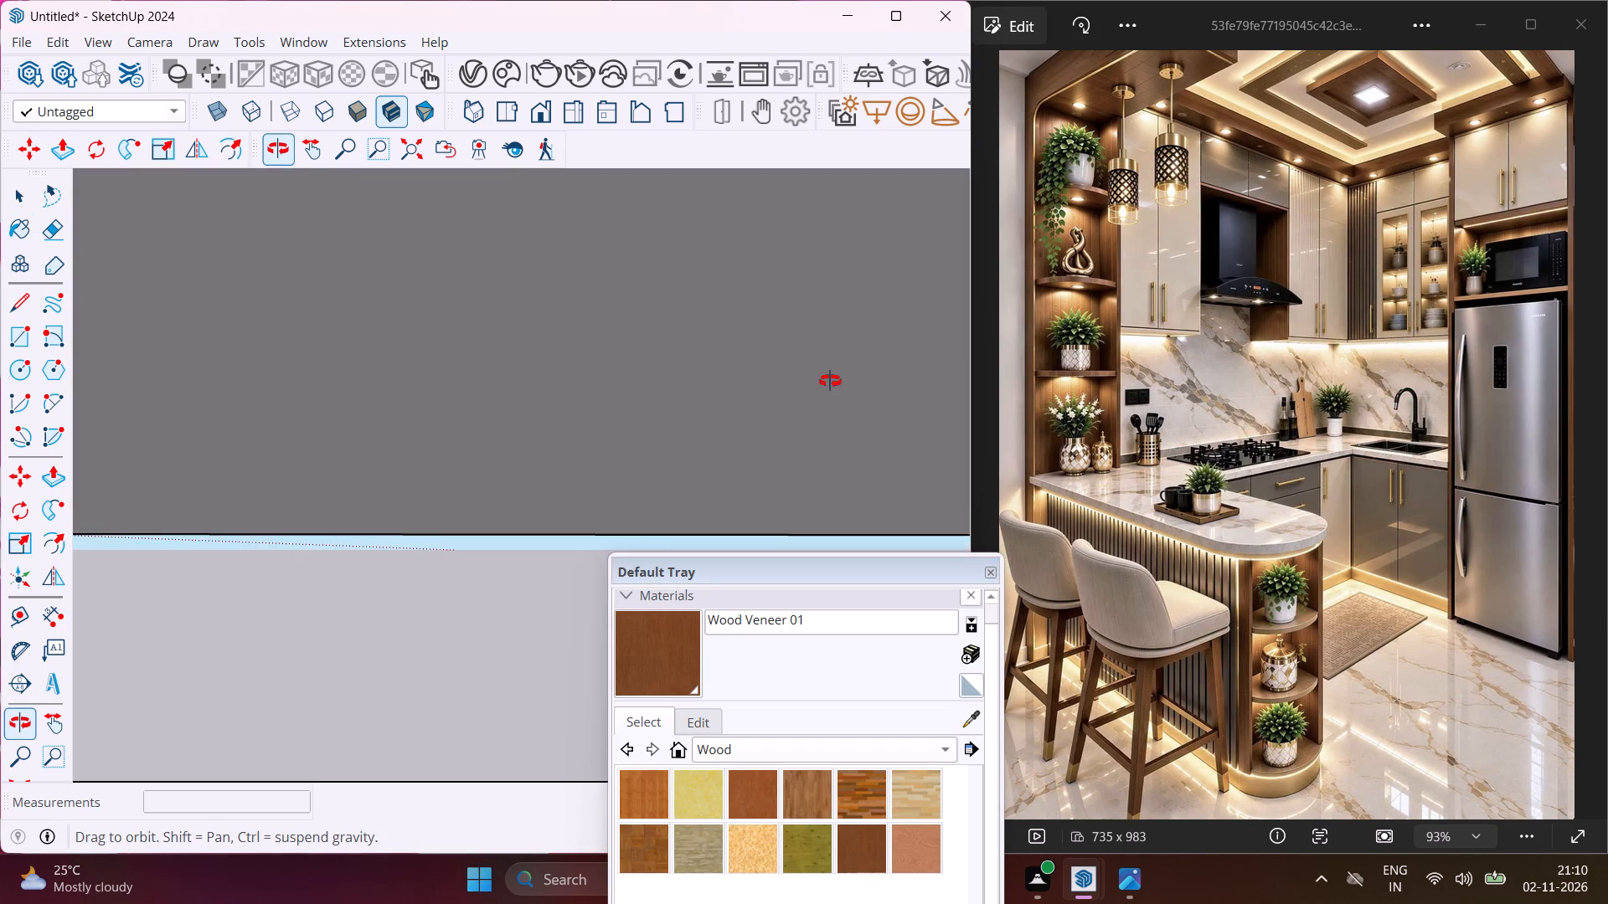
pyautogui.moveTo(830, 381); pyautogui.dragTo(831, 434, button='middle')
pyautogui.scroll(8, 872, 434)
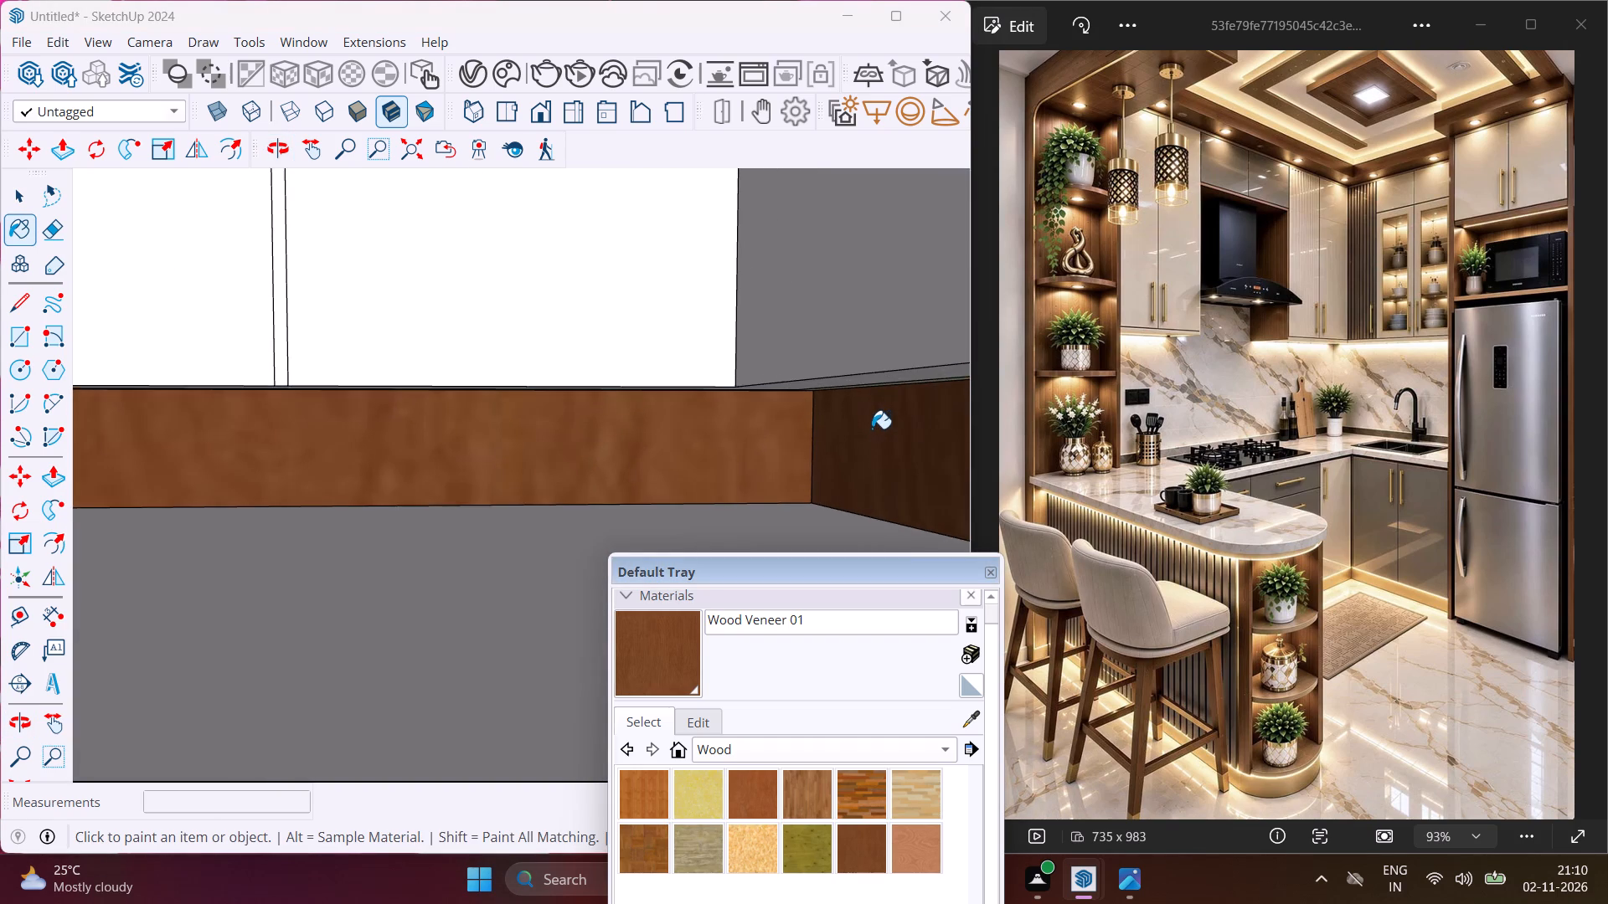
pyautogui.moveTo(872, 429); pyautogui.dragTo(844, 391, button='middle')
pyautogui.click(829, 365)
# Paint the open shelf tower's vertical panel above the counter and its lower shelf's top and front edges with Wood Veneer 01.
pyautogui.moveTo(767, 351); pyautogui.dragTo(882, 542, button='middle')
pyautogui.scroll(-5, 854, 442)
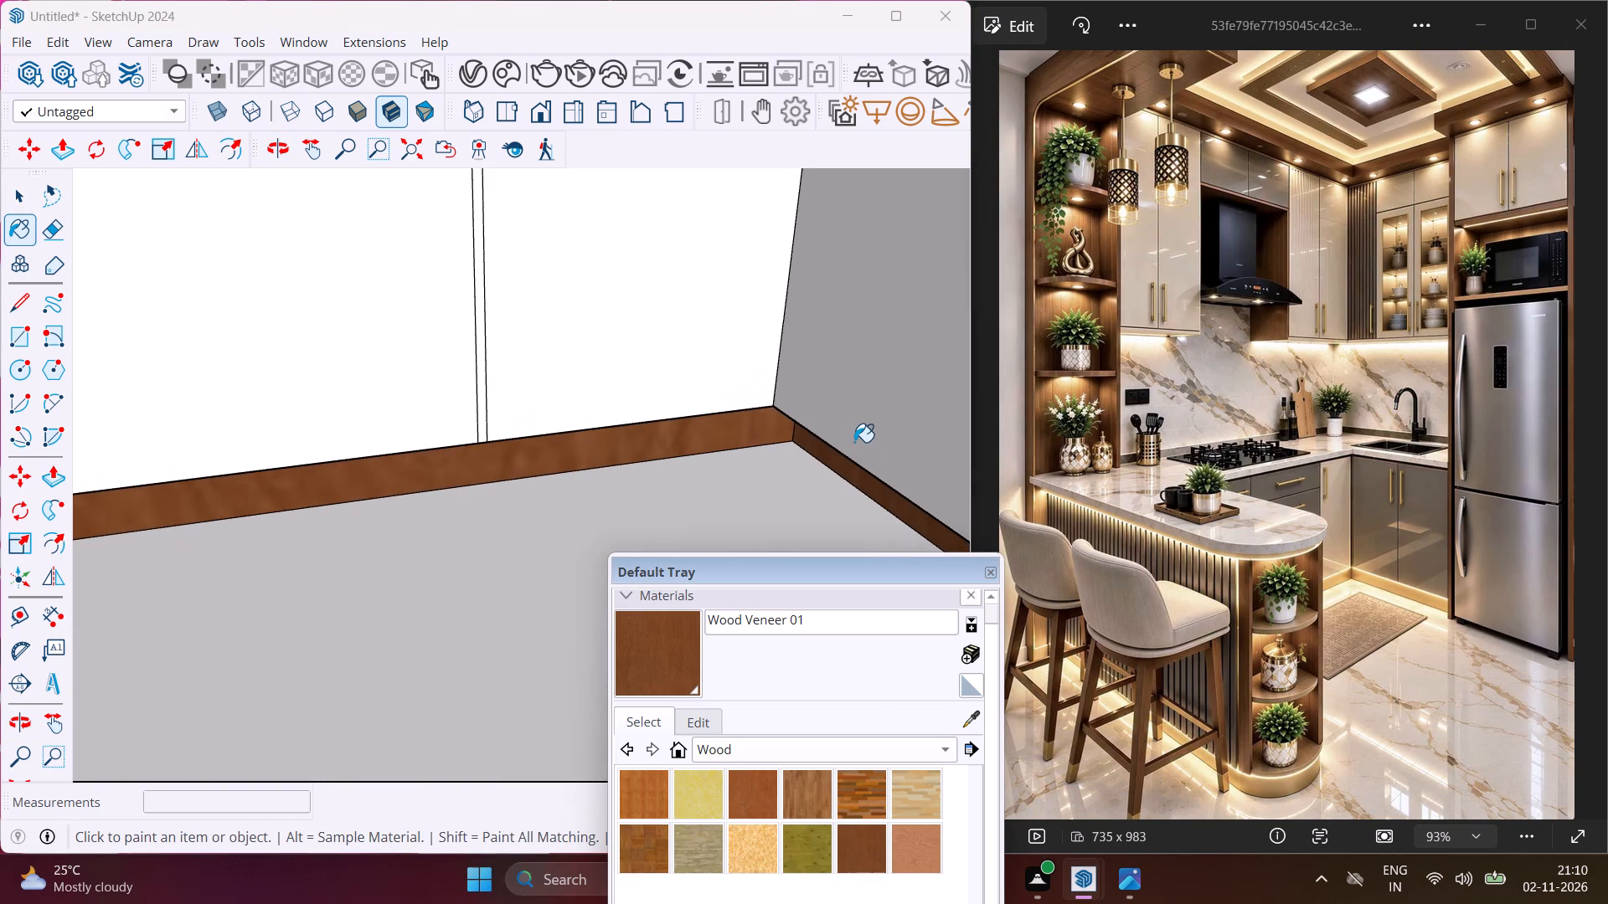
pyautogui.scroll(-10, 854, 442)
pyautogui.scroll(-9, 763, 462)
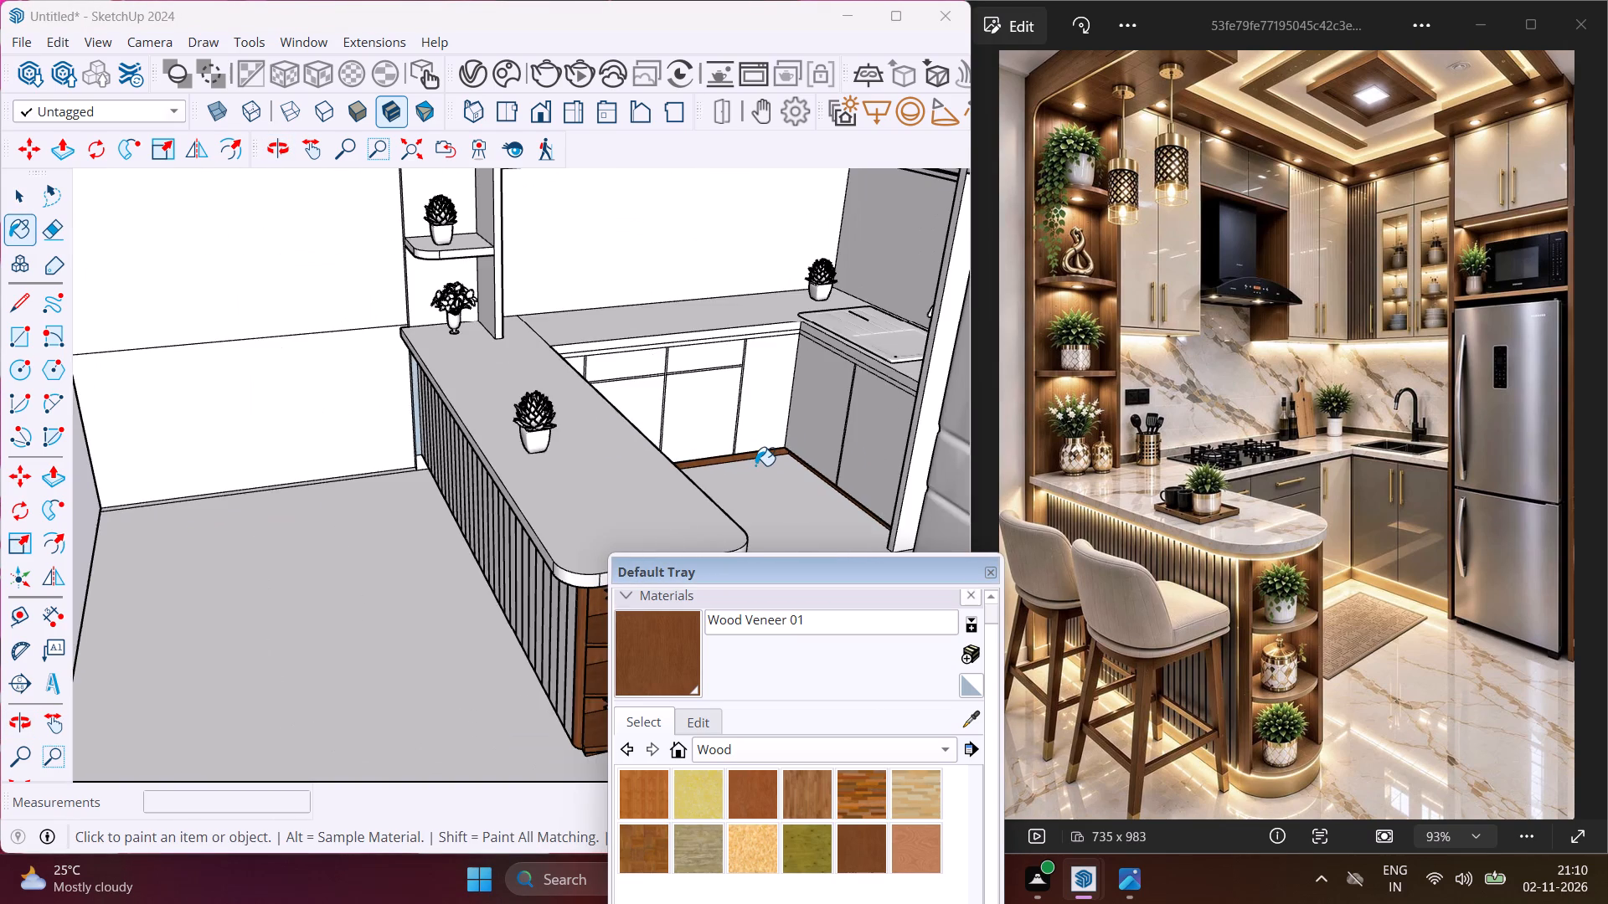
pyautogui.scroll(-4, 754, 465)
pyautogui.scroll(5, 585, 335)
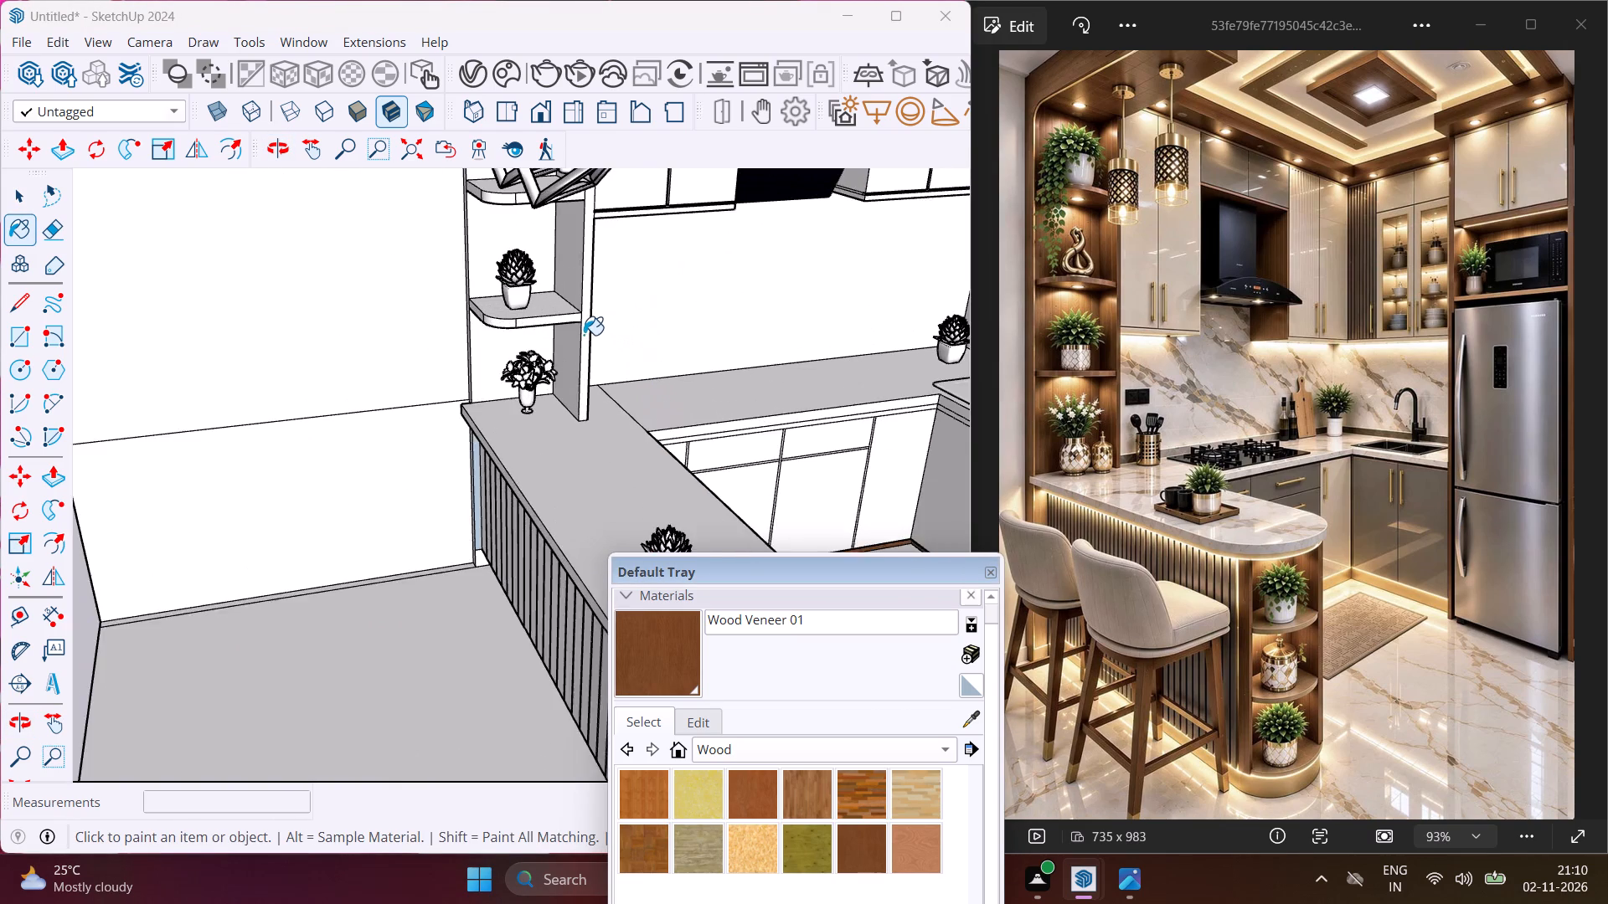
pyautogui.scroll(11, 584, 335)
pyautogui.click(575, 354)
pyautogui.click(616, 337)
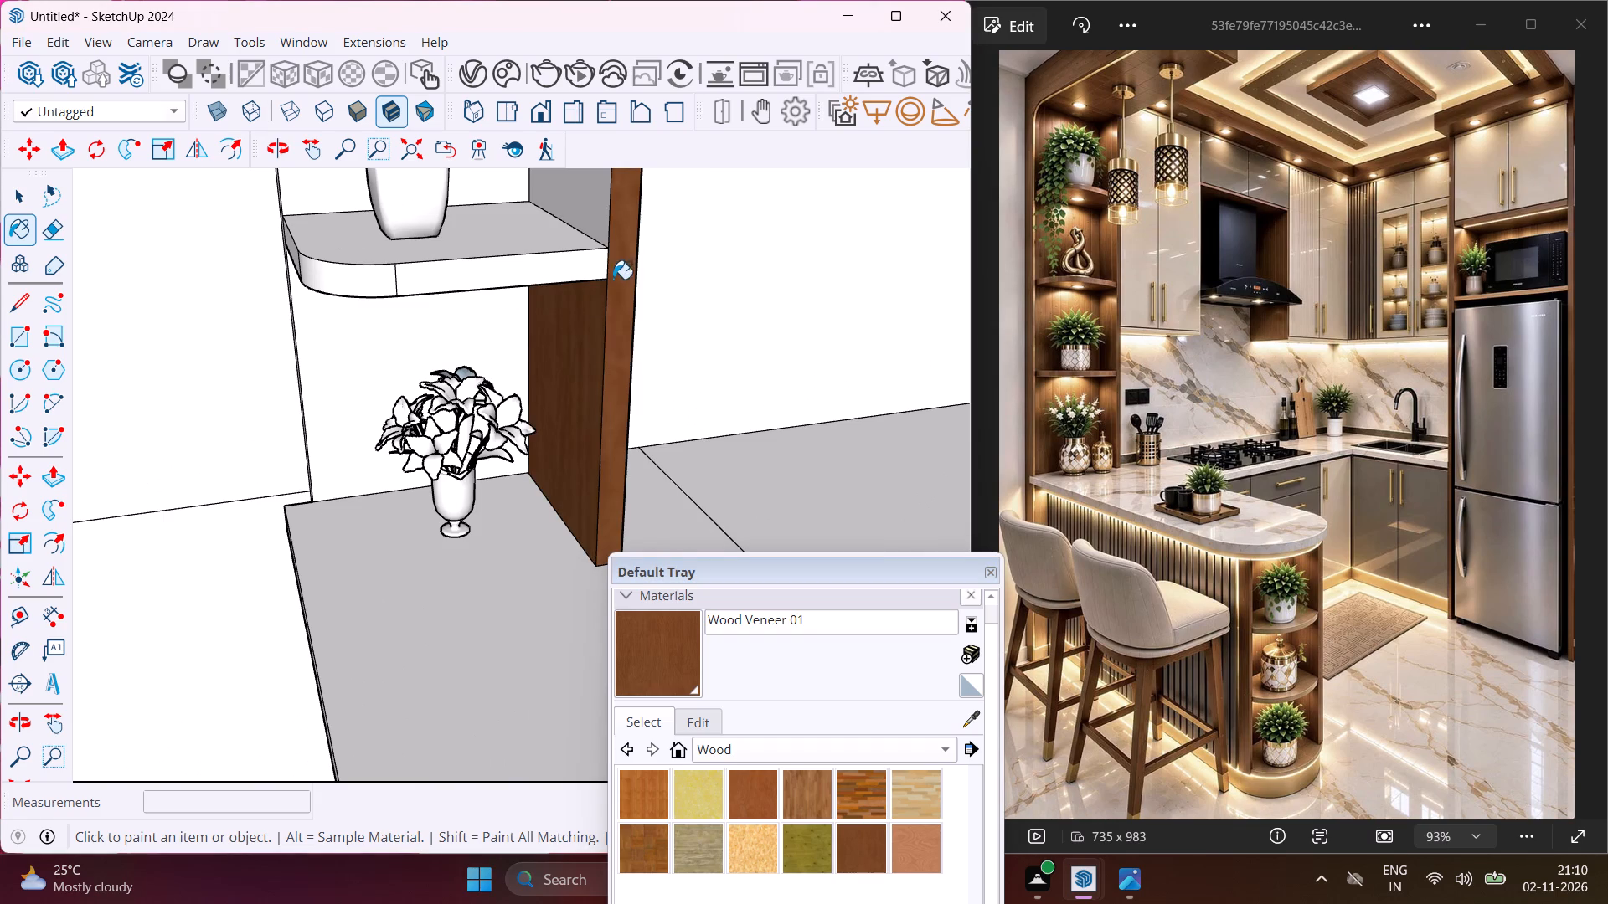
pyautogui.click(590, 258)
pyautogui.click(578, 240)
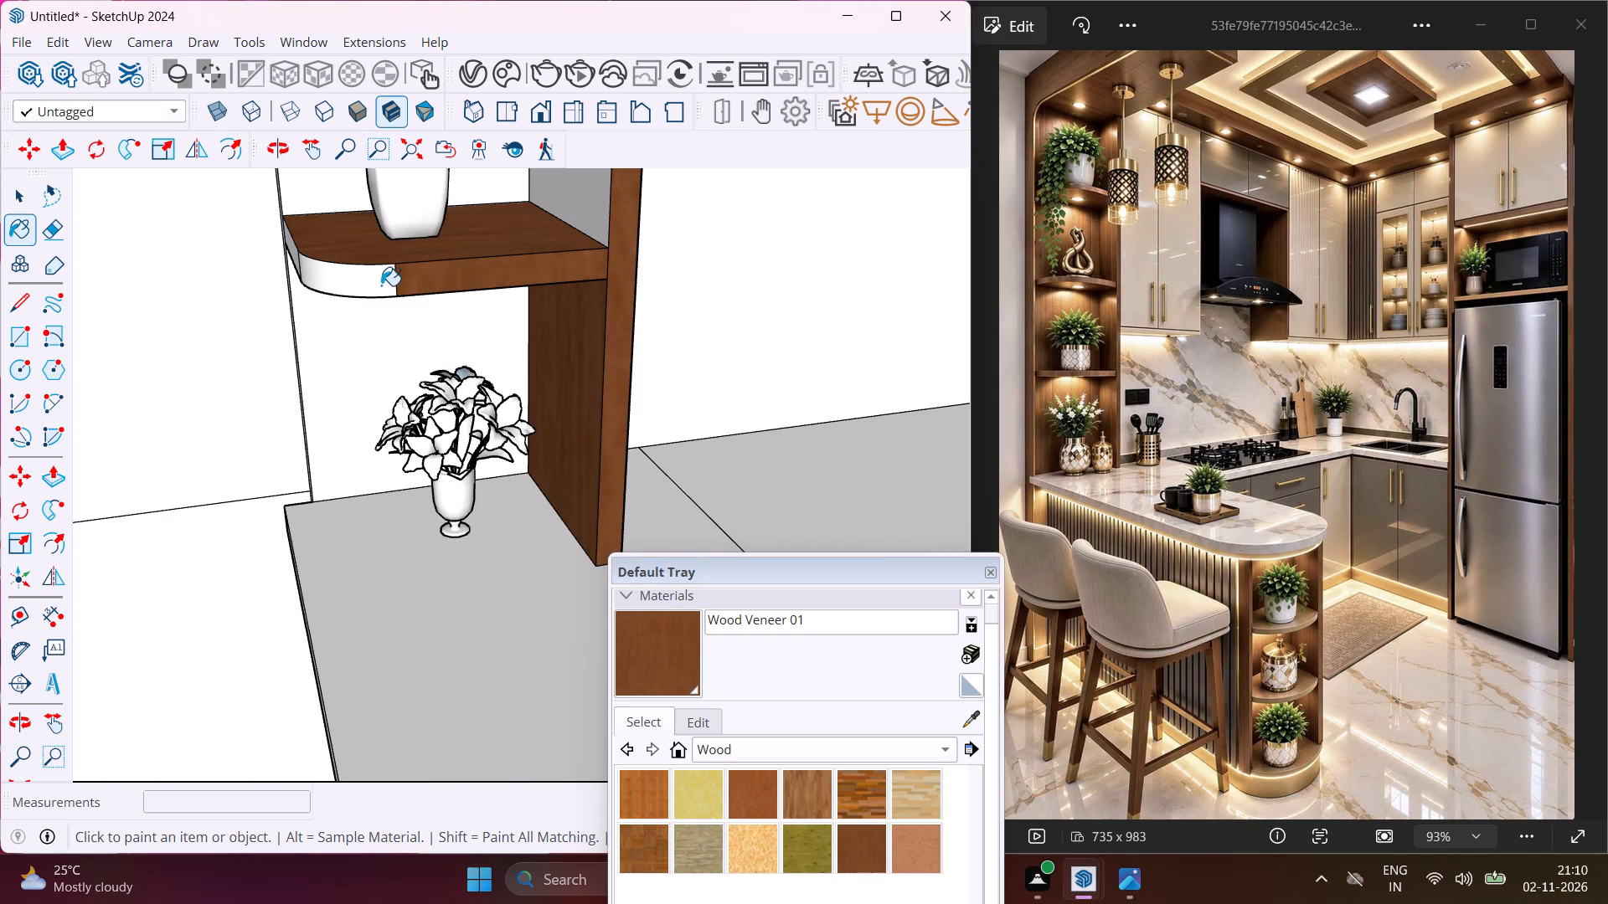
pyautogui.click(378, 285)
pyautogui.click(594, 190)
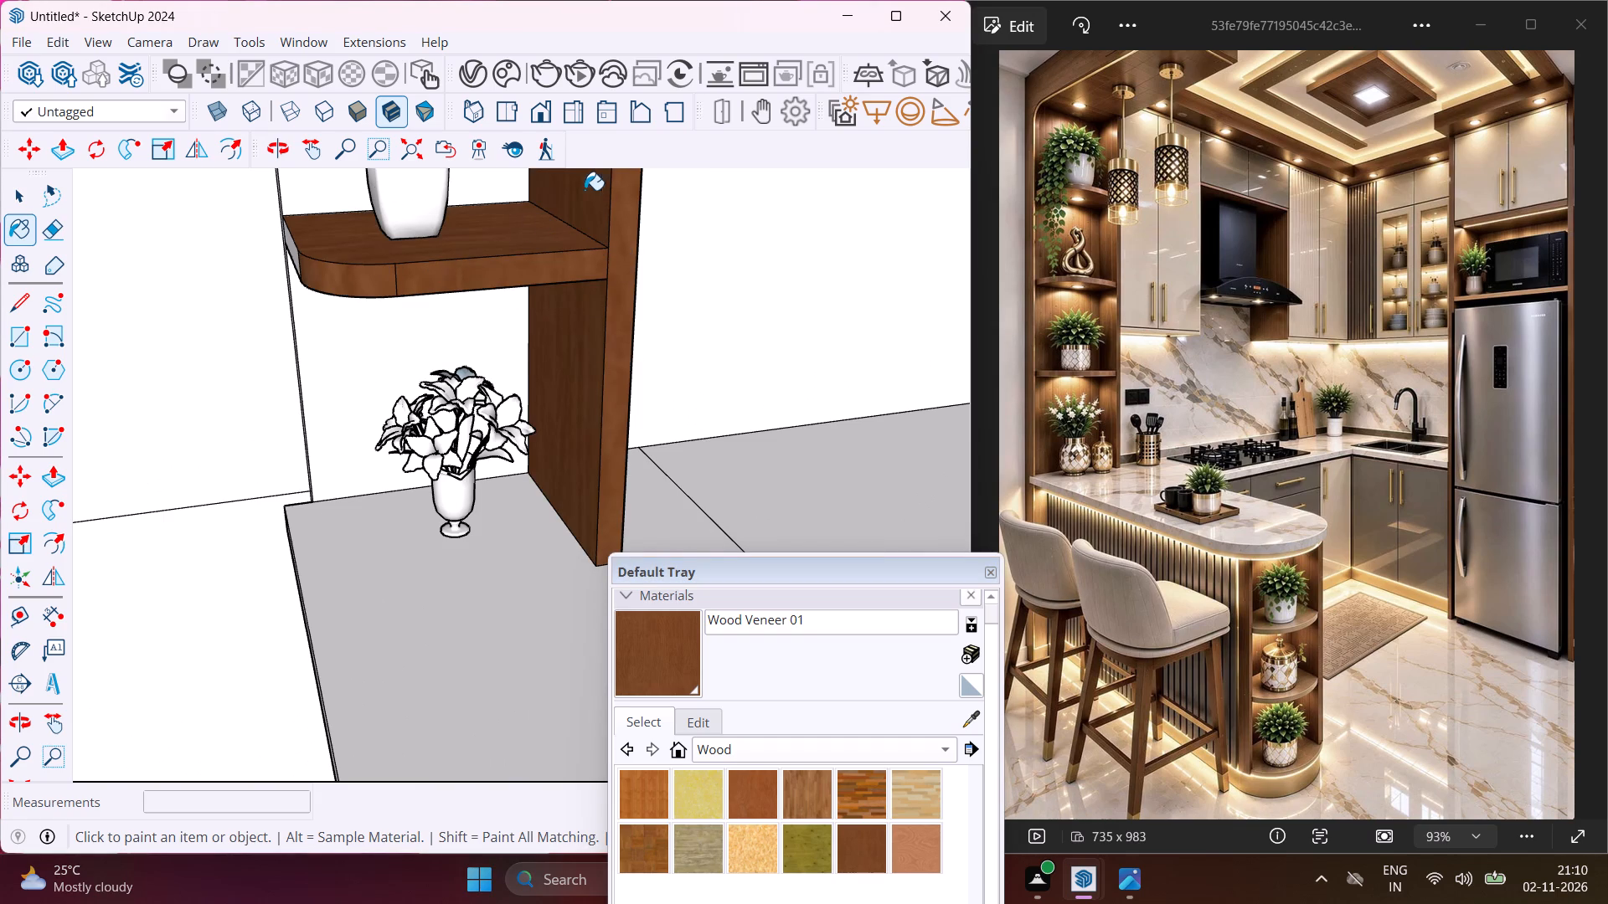
# Paint the lower shelf's remaining edge and the tower's wall-side panel, including its strip beside the fluted island front, with Wood Veneer 01.
pyautogui.moveTo(275, 238); pyautogui.dragTo(612, 220, button='middle')
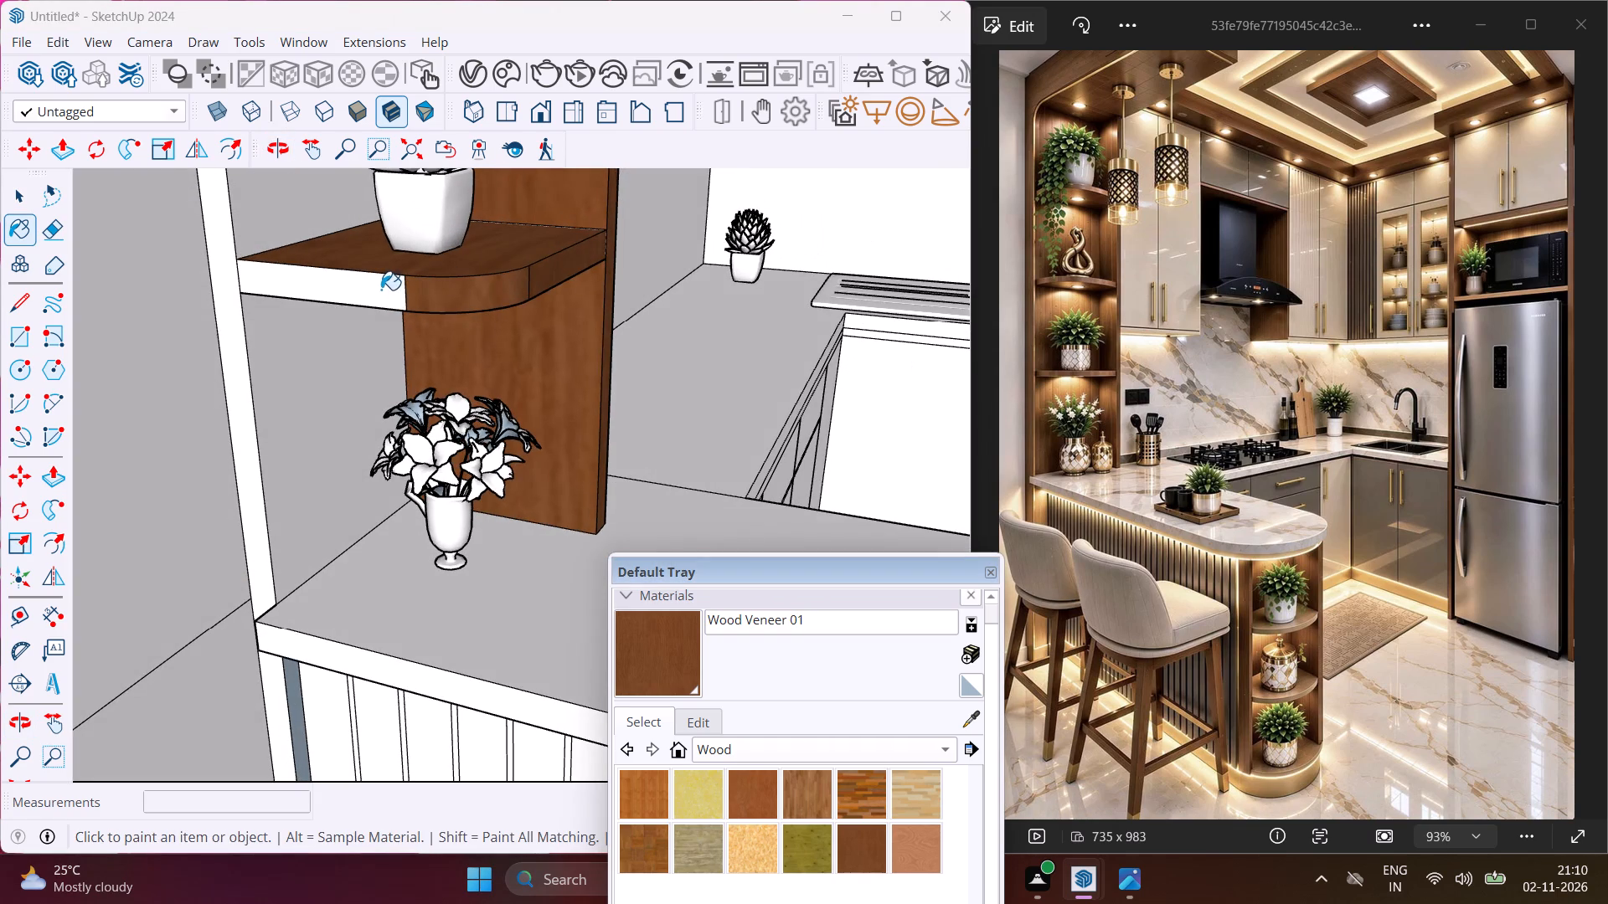
pyautogui.click(374, 292)
pyautogui.click(240, 388)
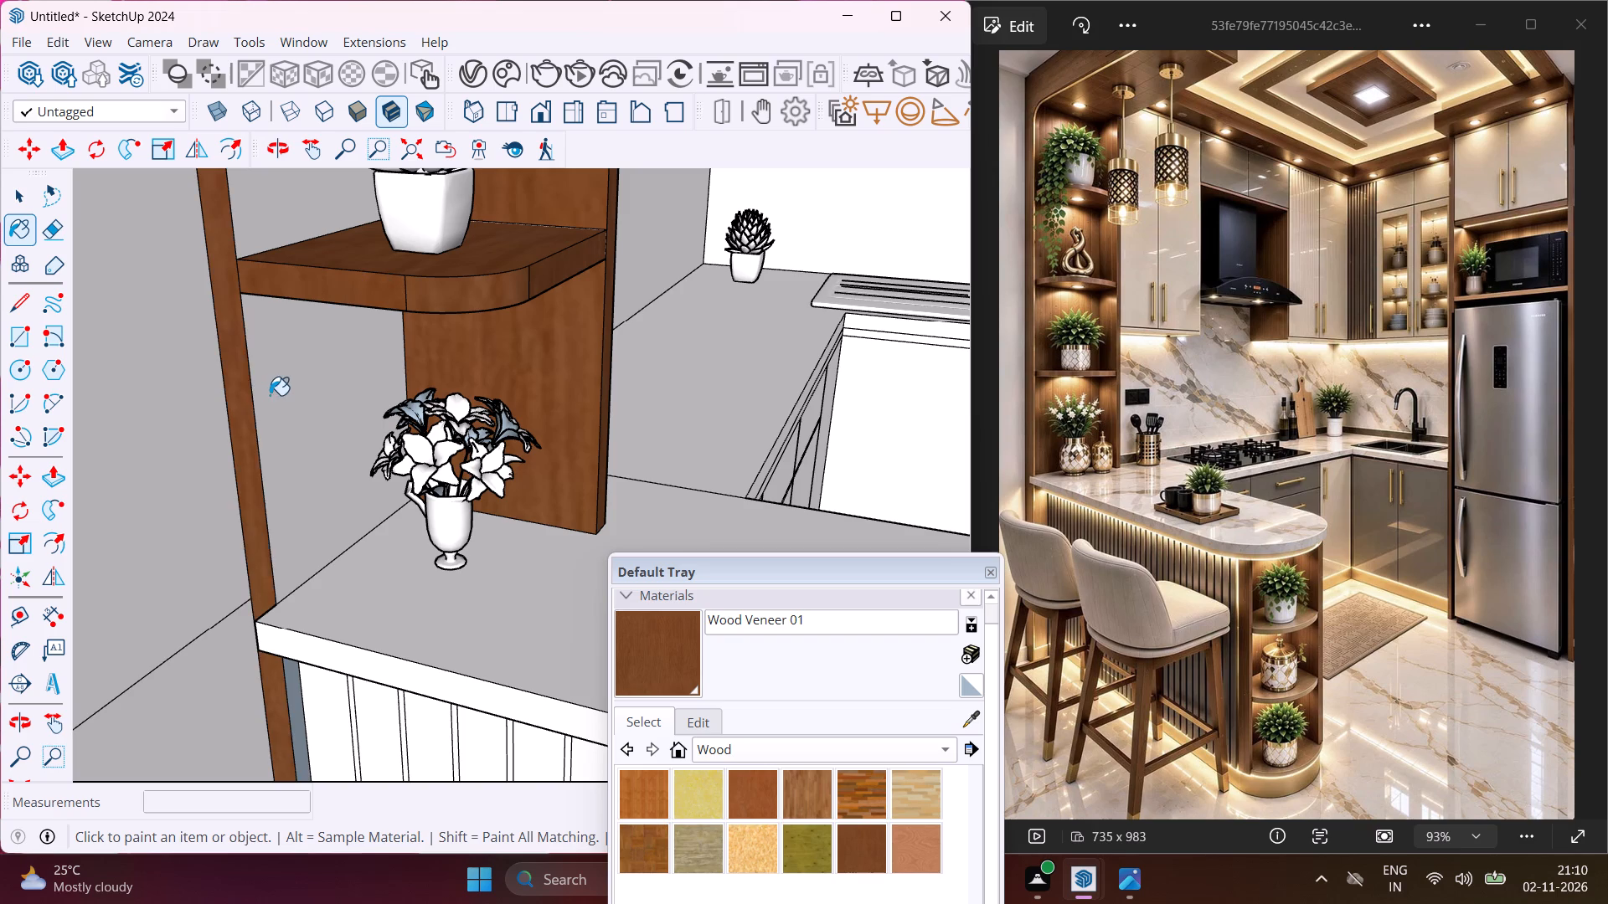
pyautogui.click(270, 395)
pyautogui.scroll(-3, 289, 411)
pyautogui.scroll(3, 290, 654)
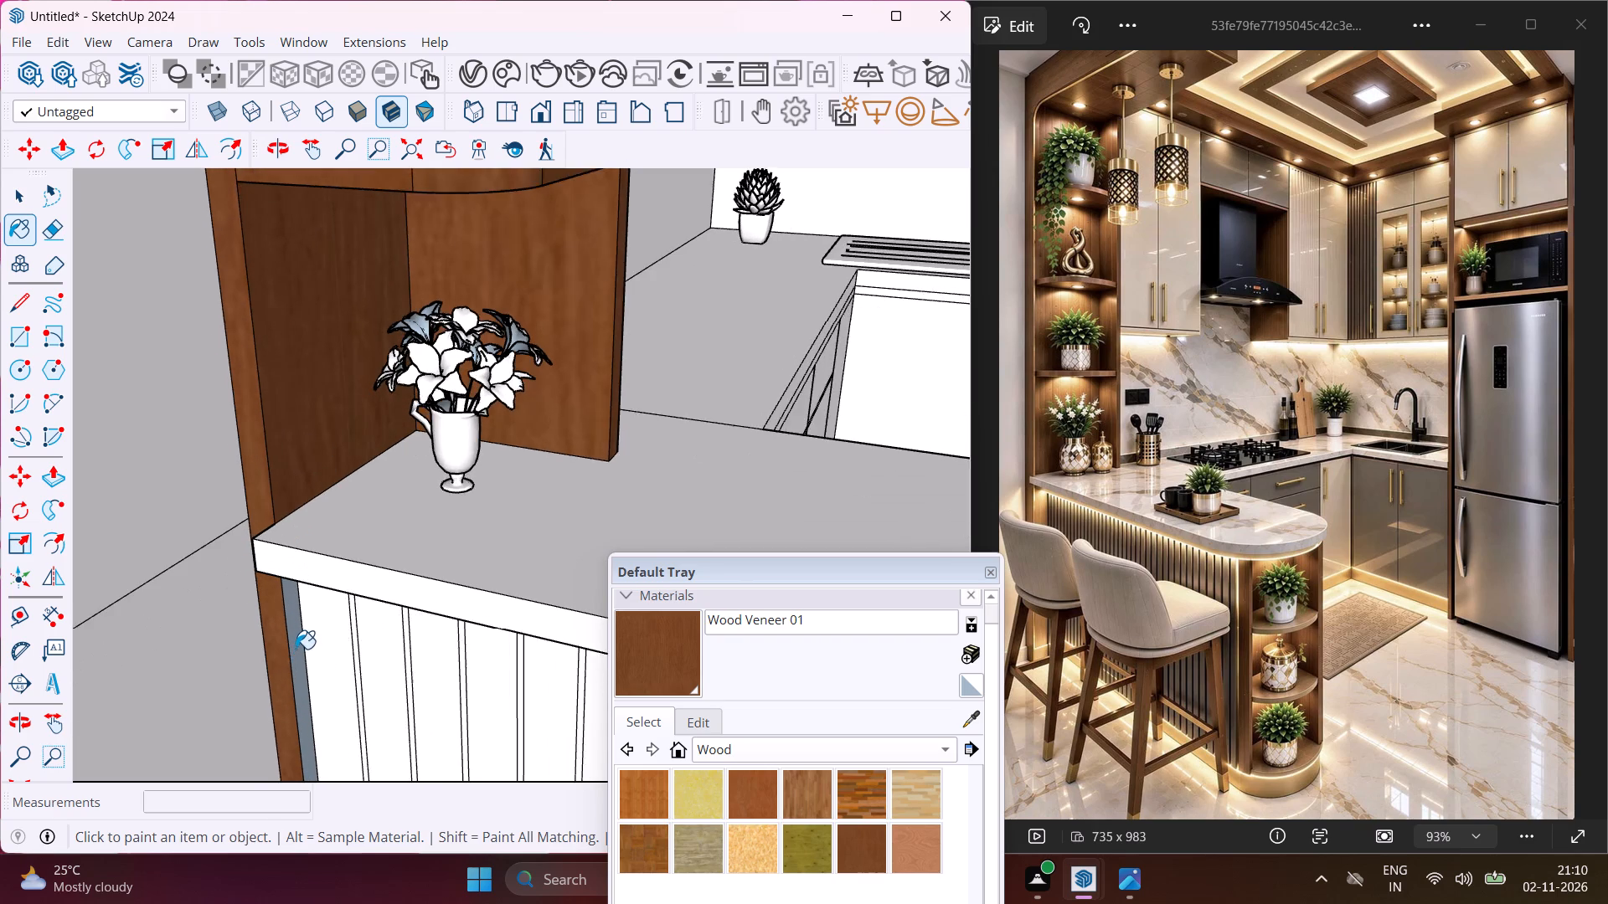
pyautogui.scroll(1, 296, 649)
pyautogui.click(295, 643)
# Paint the tower's middle shelf top and edges, plus the inner panel faces around it, with Wood Veneer 01.
pyautogui.scroll(-9, 227, 576)
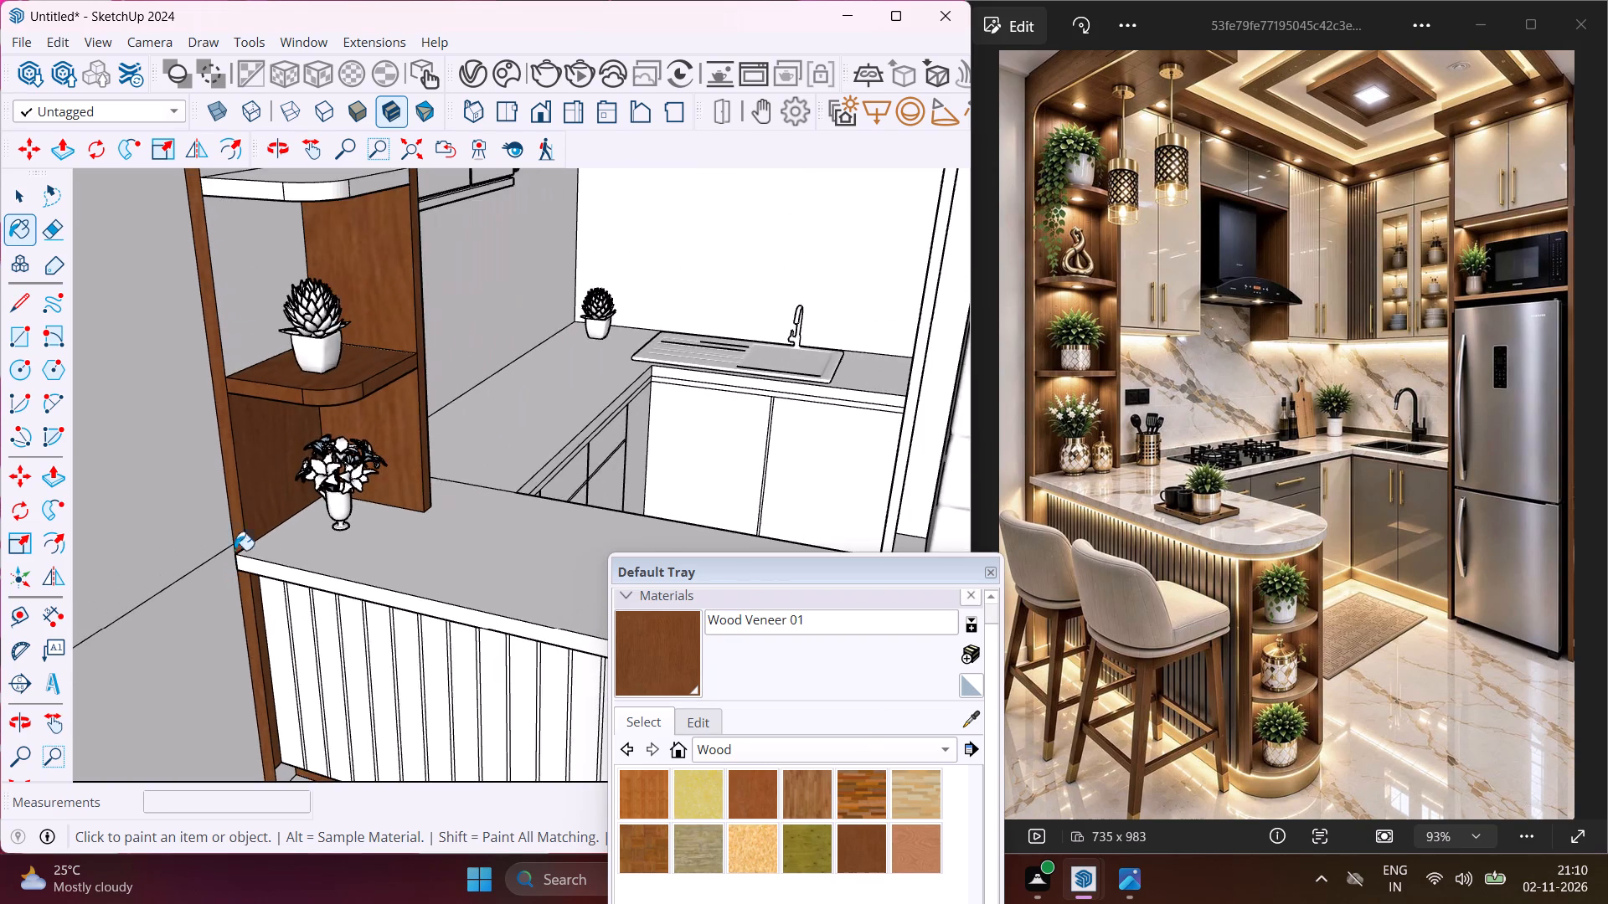
pyautogui.scroll(-3, 249, 460)
pyautogui.click(261, 330)
pyautogui.click(259, 243)
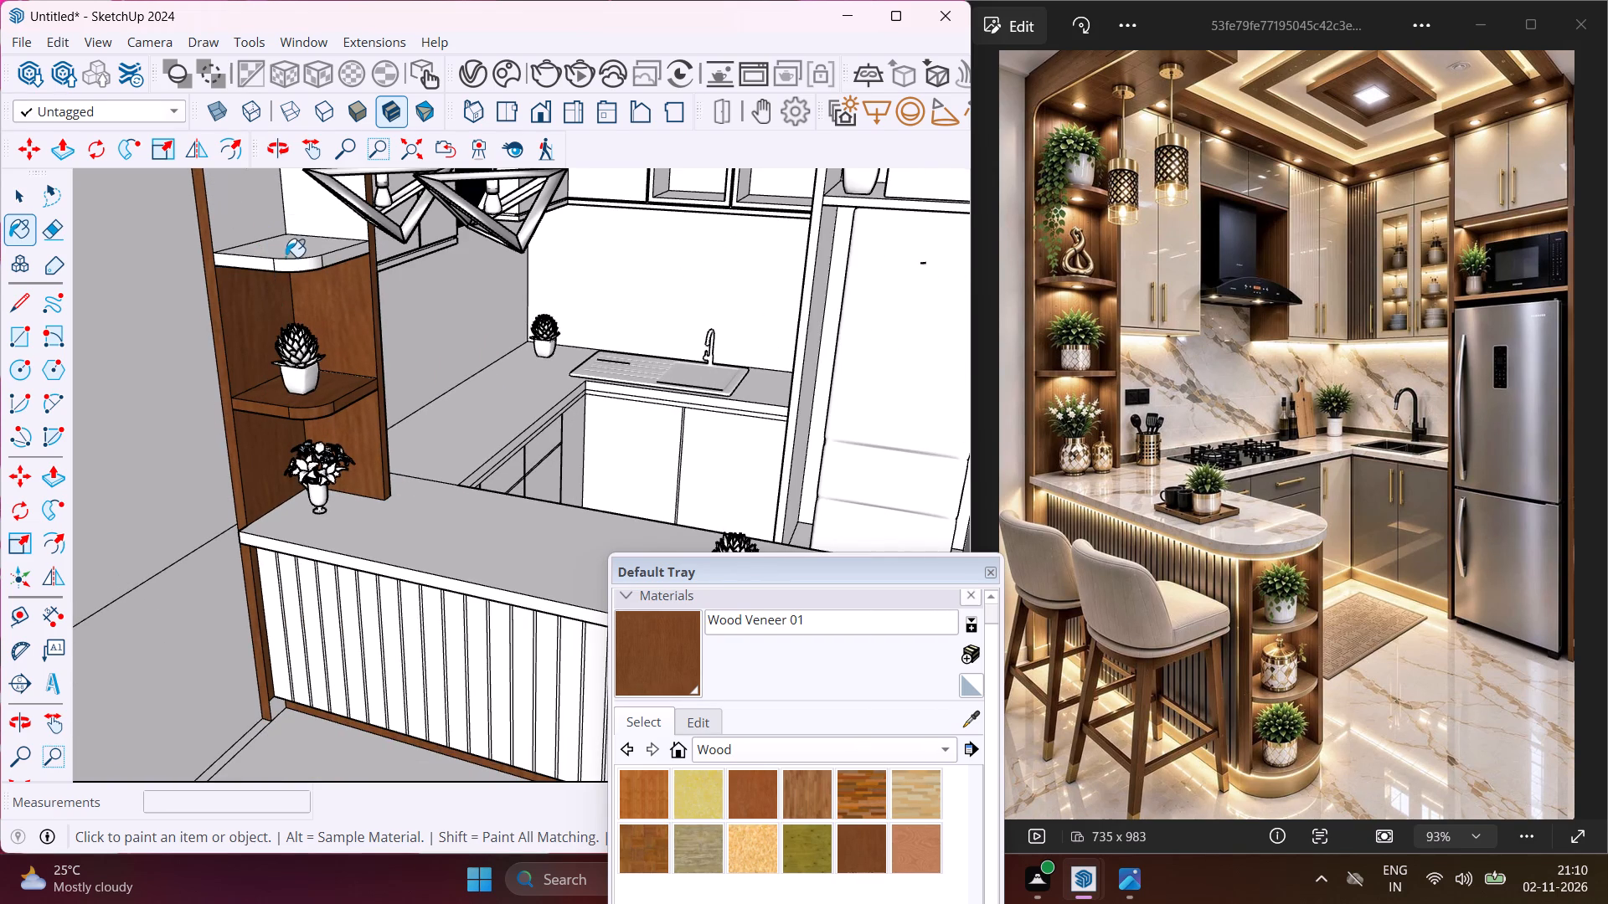
pyautogui.click(286, 257)
pyautogui.click(312, 266)
pyautogui.click(328, 259)
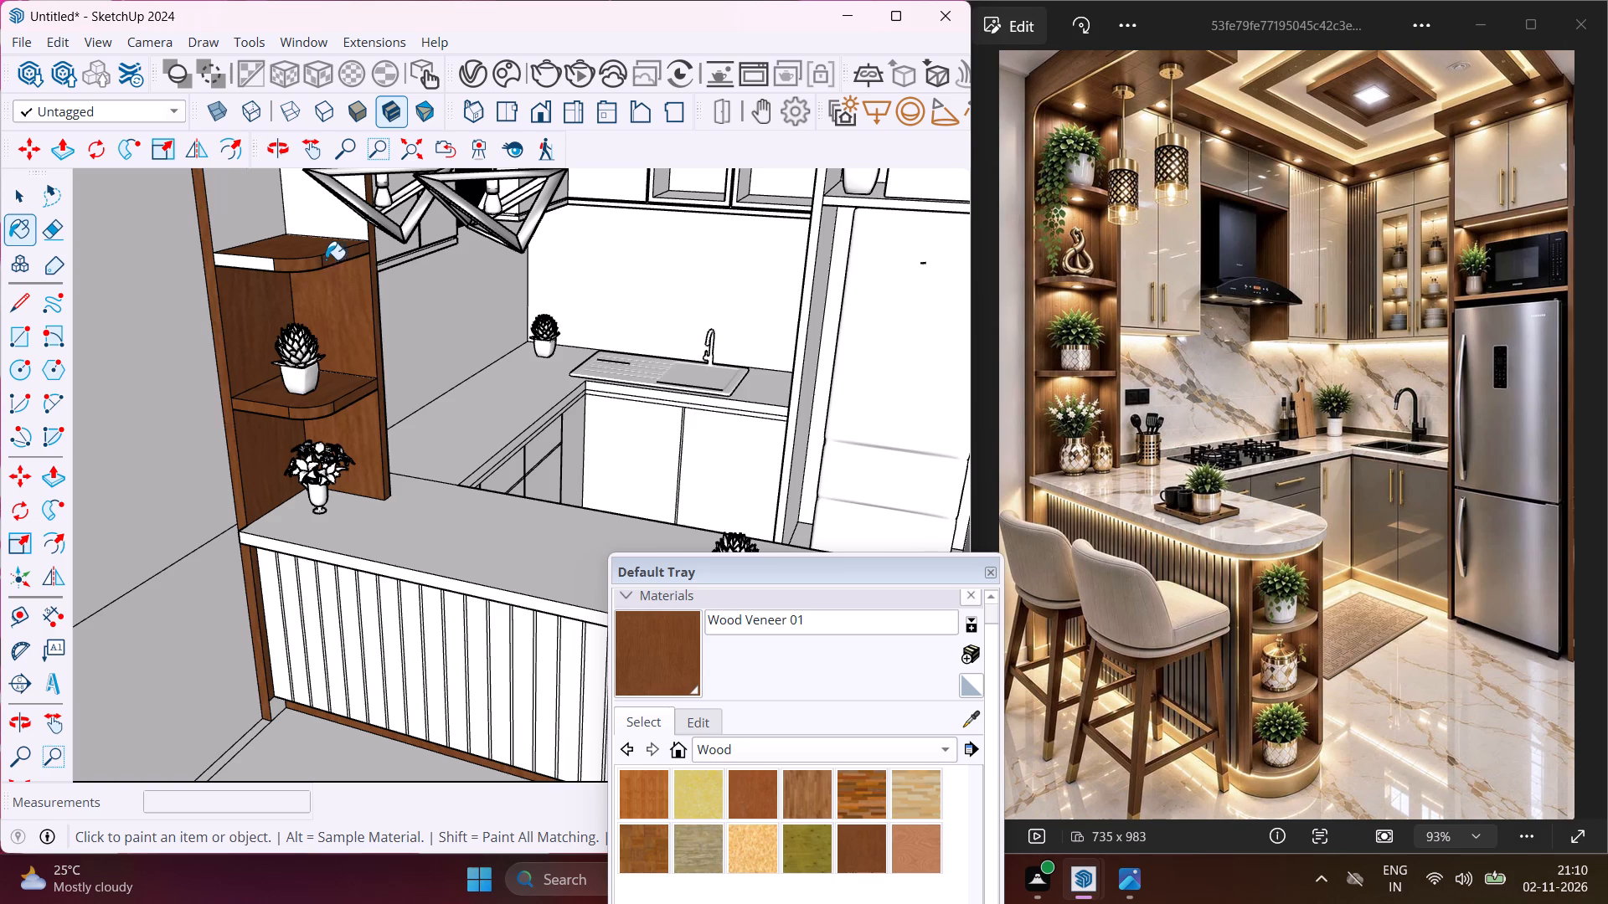
pyautogui.click(260, 263)
pyautogui.click(236, 223)
pyautogui.click(314, 207)
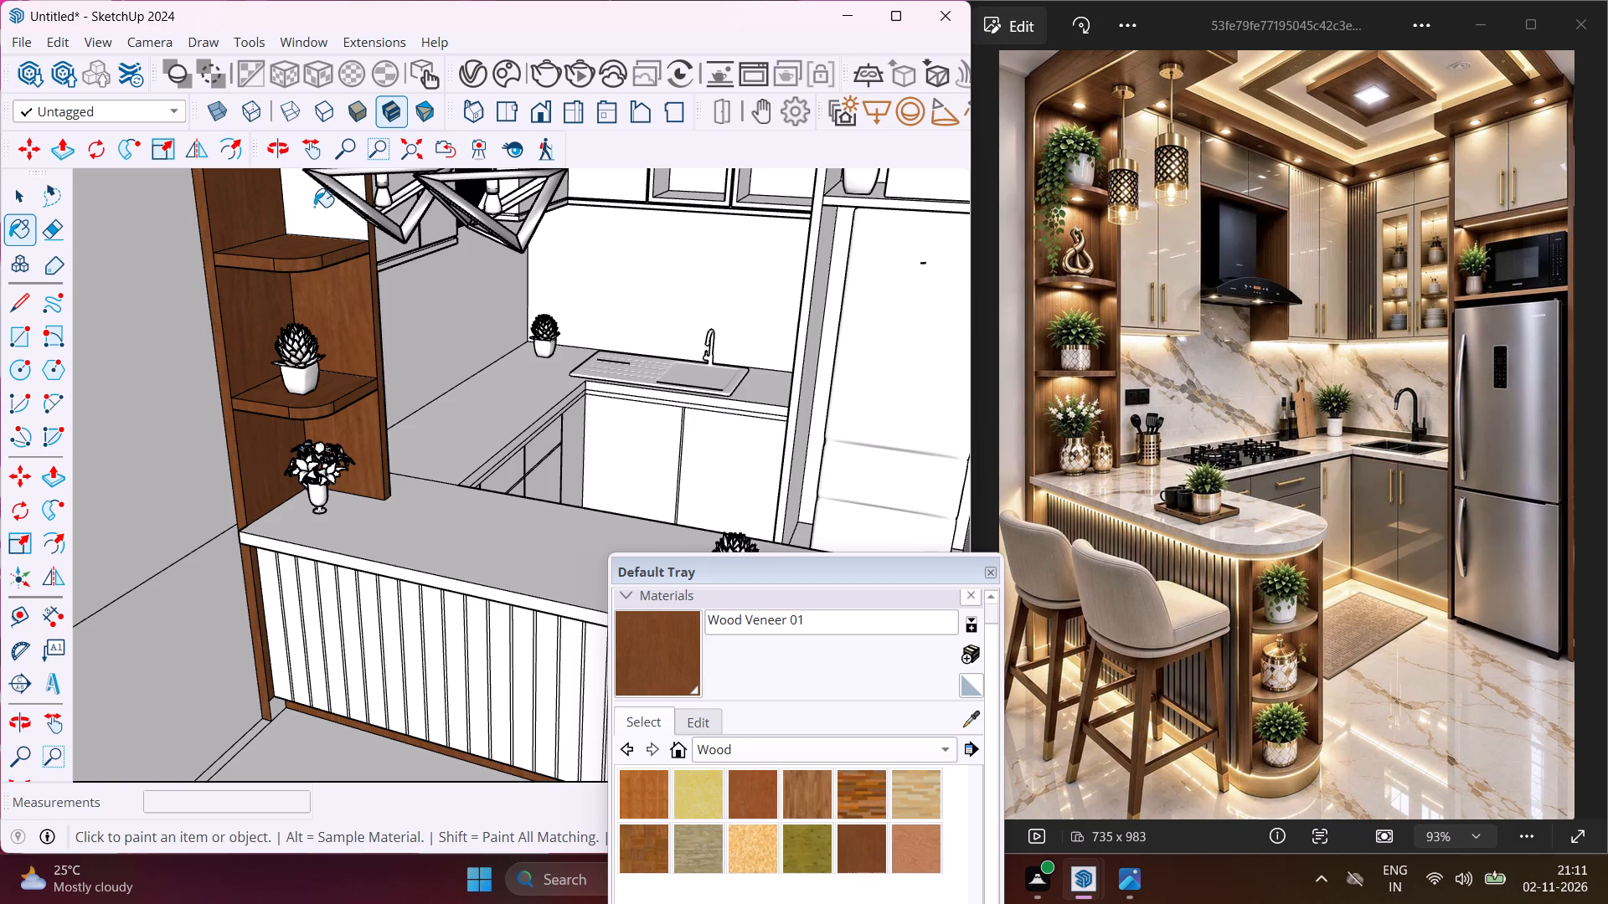
# Paint the overhead beam's end face and the inner panel of the tower's top compartment with Wood Veneer 01.
pyautogui.scroll(-15, 307, 257)
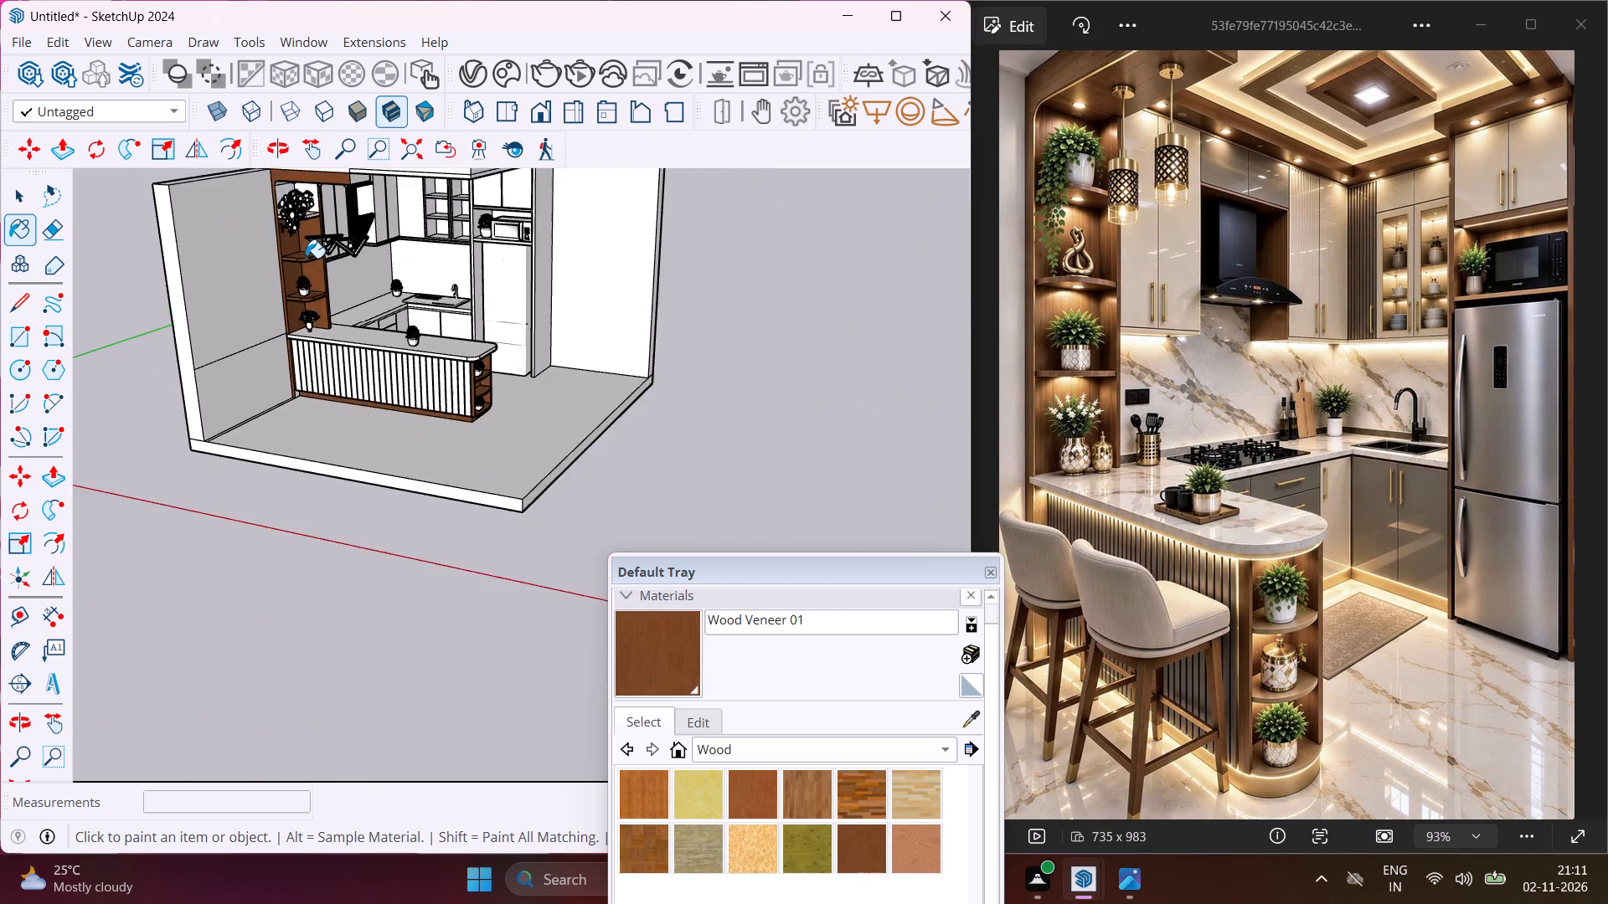
pyautogui.scroll(-4, 306, 258)
pyautogui.moveTo(305, 234); pyautogui.dragTo(308, 167, button='middle')
pyautogui.scroll(7, 353, 213)
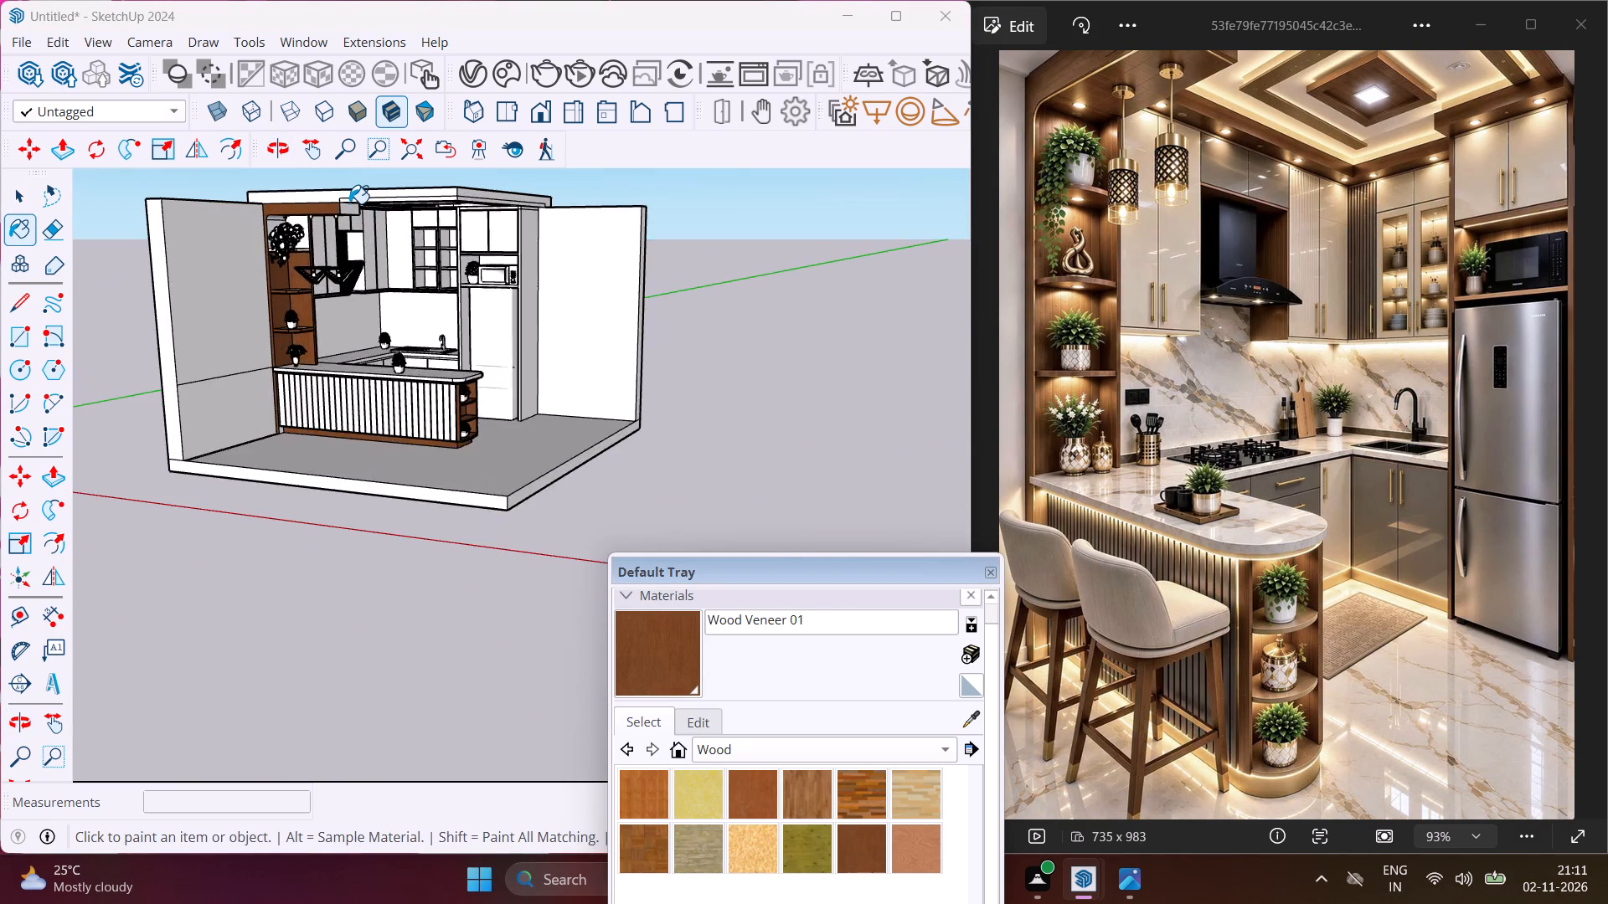
pyautogui.scroll(9, 349, 203)
pyautogui.click(338, 216)
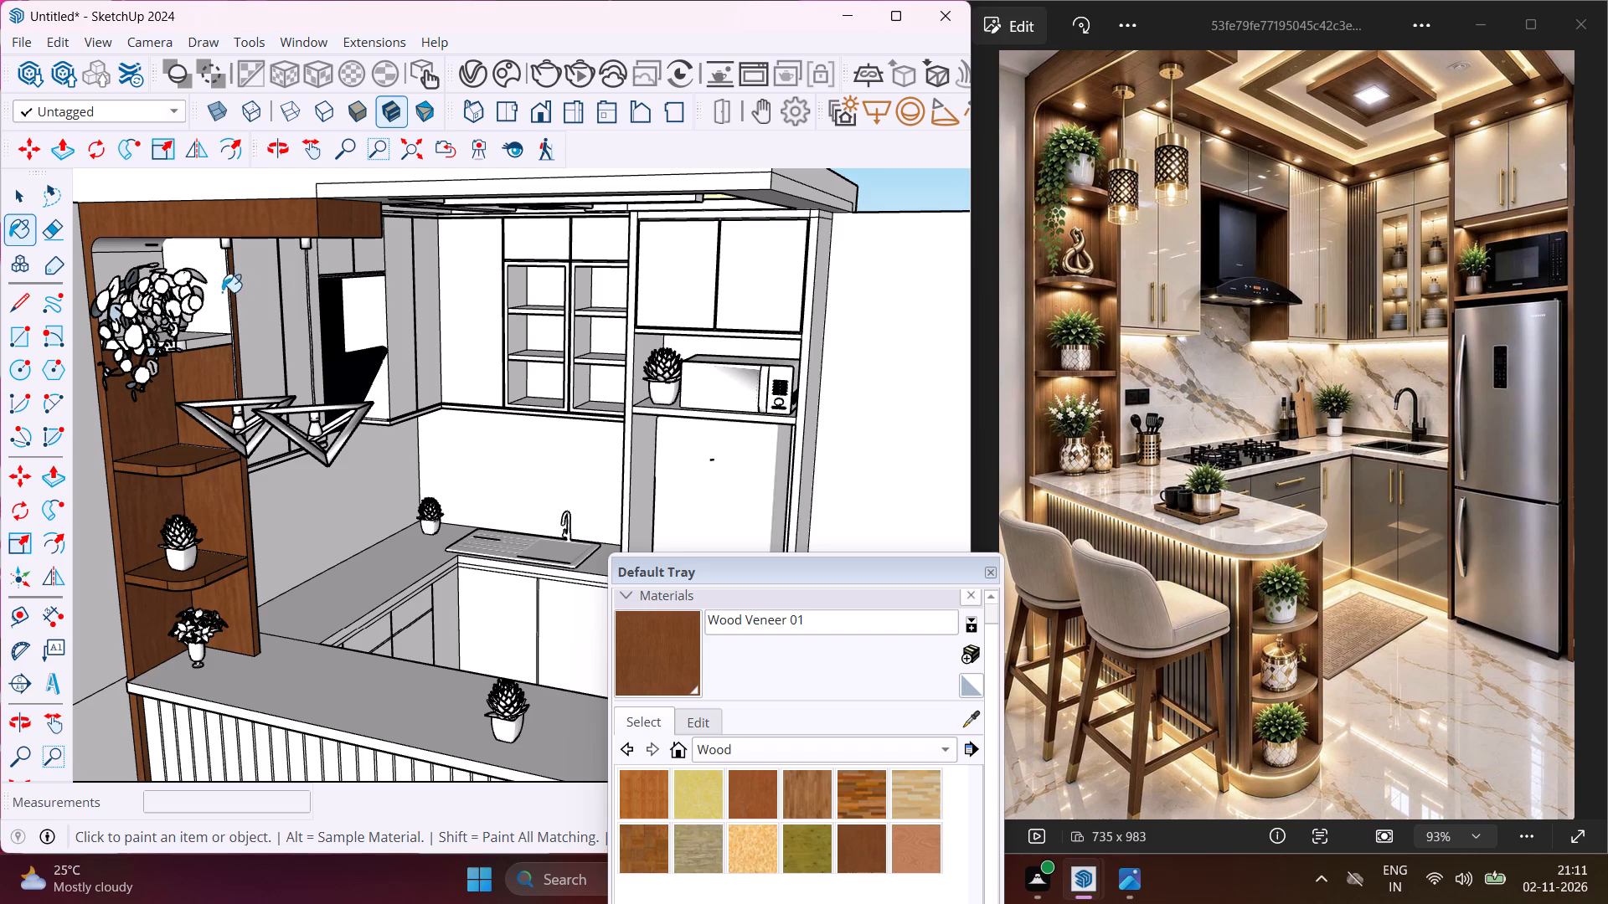
pyautogui.click(211, 278)
pyautogui.click(125, 254)
# Paint the ceiling of the tower's top compartment and the overhead beam's underside with Wood Veneer 01.
pyautogui.scroll(8, 121, 254)
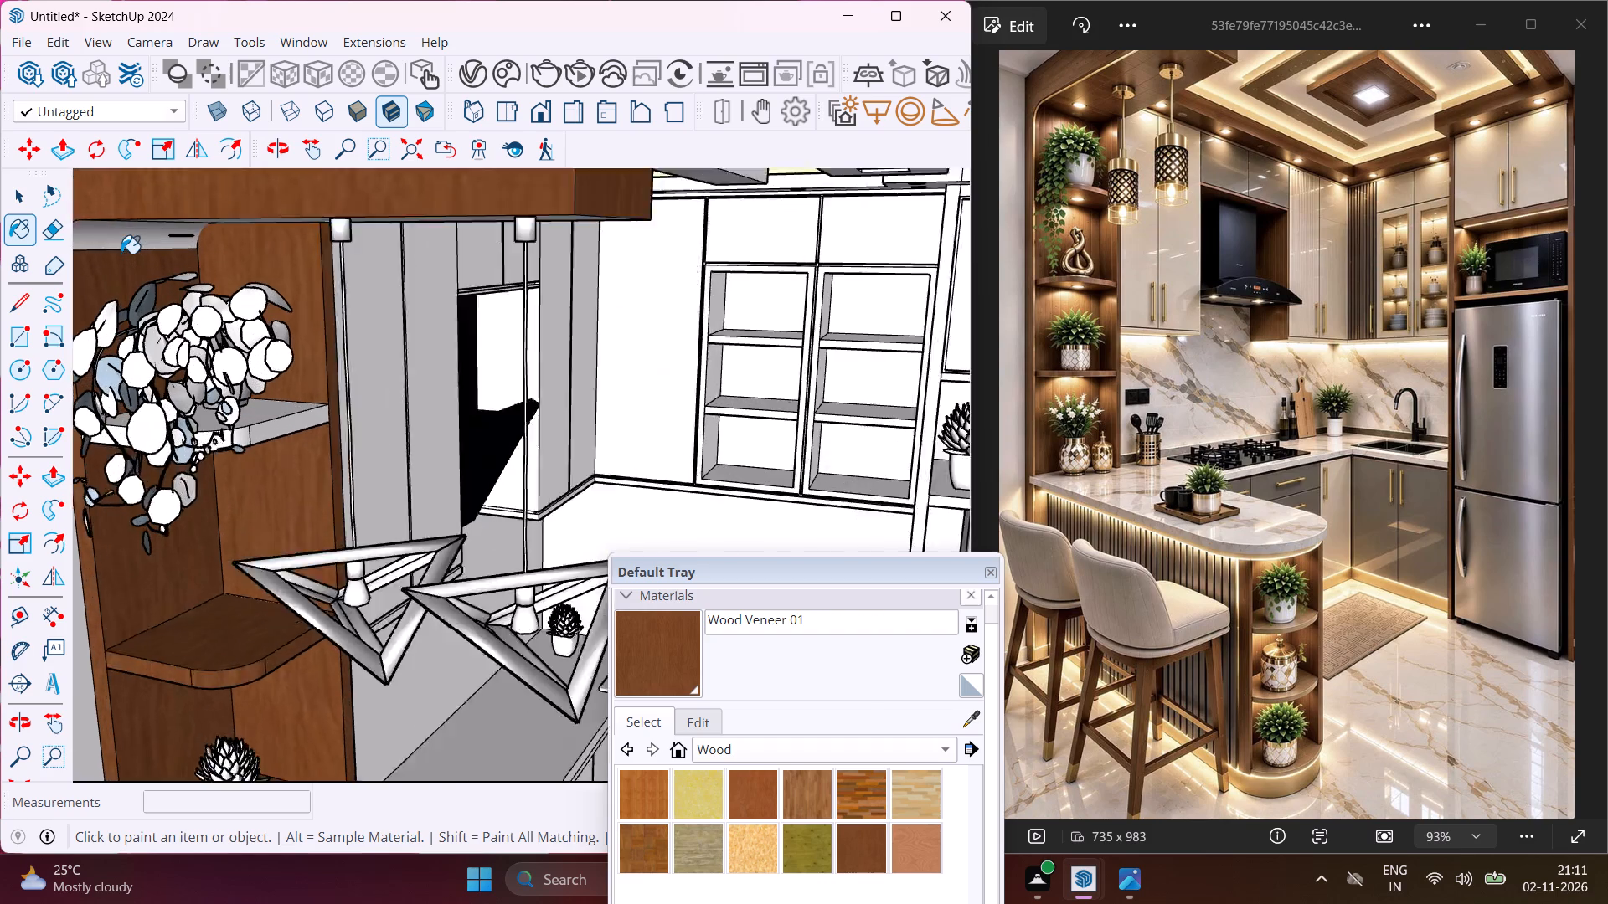
pyautogui.scroll(1, 121, 254)
pyautogui.click(123, 231)
pyautogui.moveTo(123, 231); pyautogui.dragTo(172, 156, button='middle')
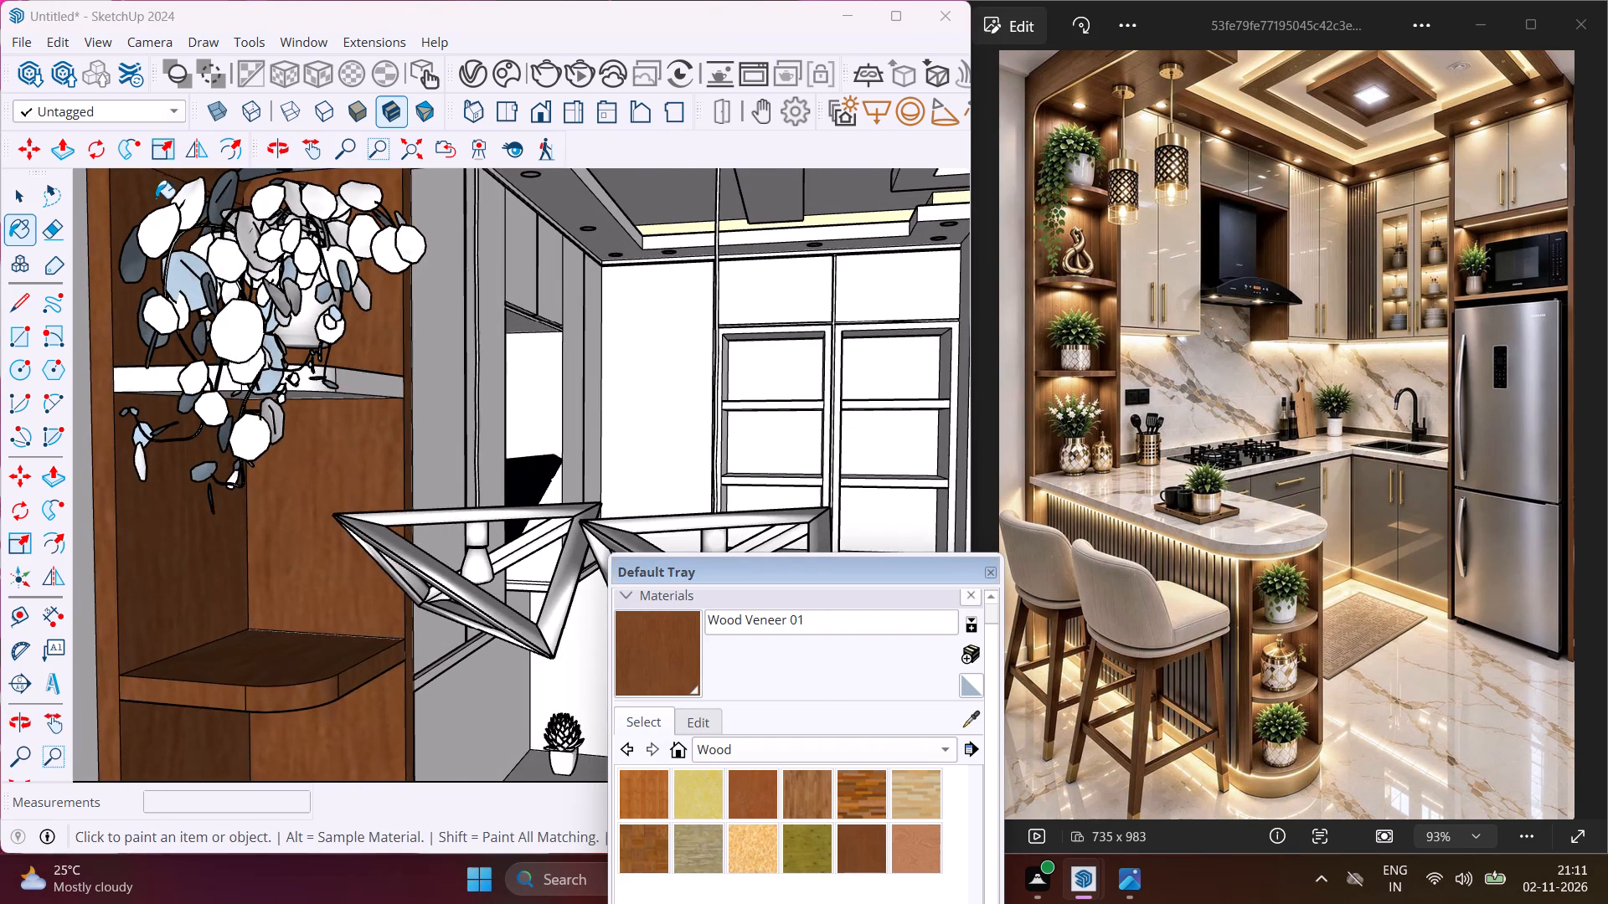
pyautogui.scroll(-8, 152, 215)
pyautogui.moveTo(147, 272); pyautogui.dragTo(223, 280, button='middle')
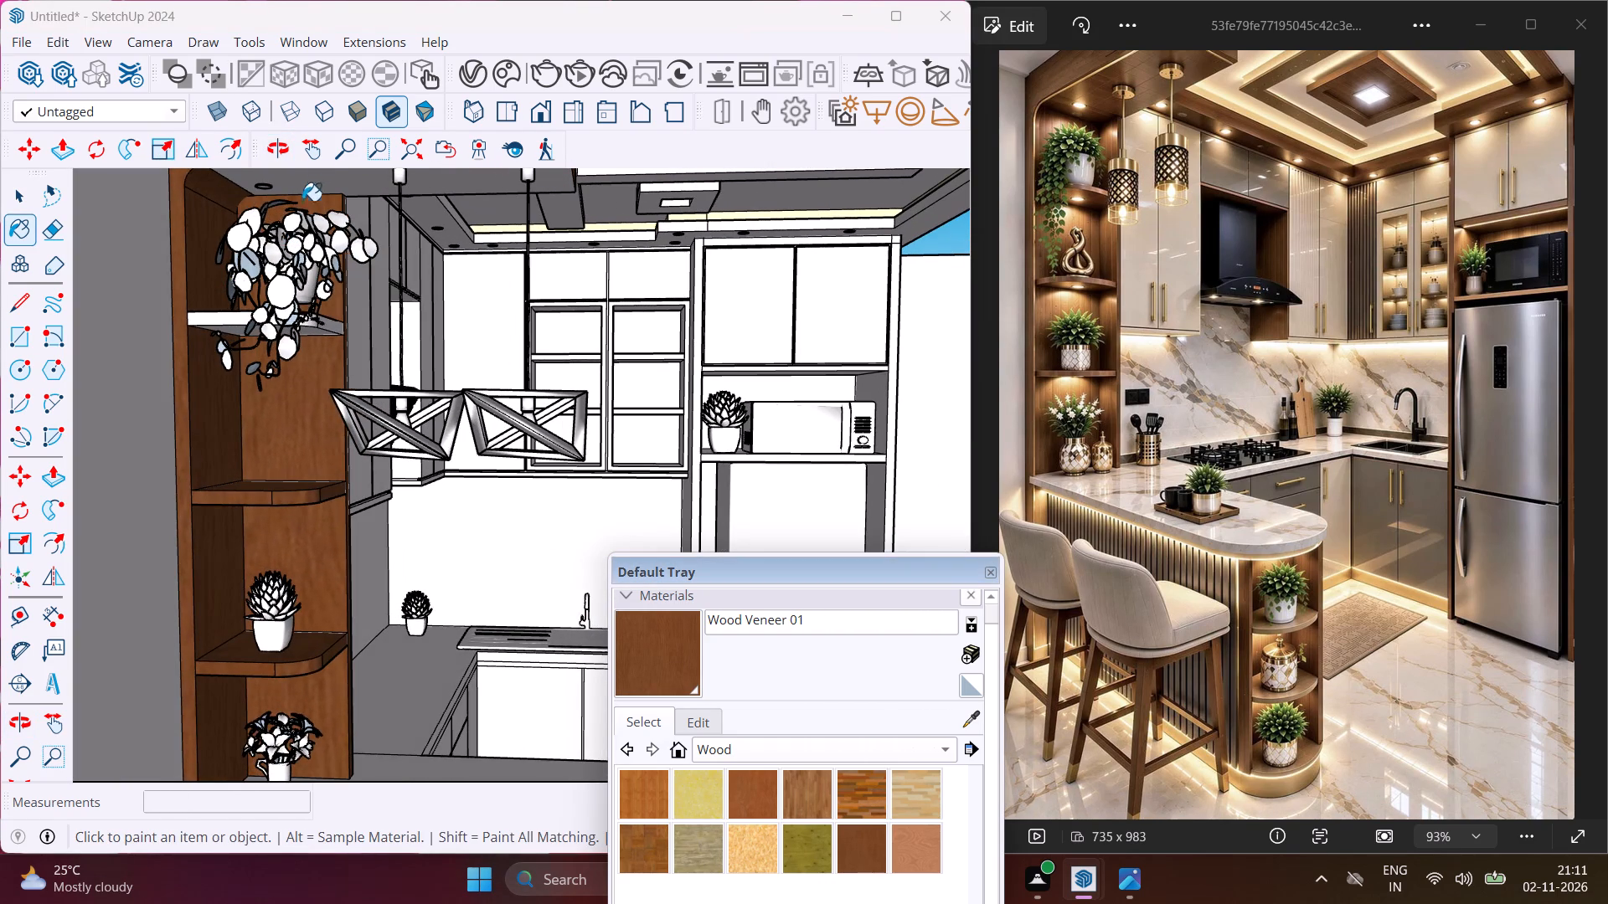
pyautogui.click(317, 175)
# Paint the undersides of the tower's middle and lower shelves with Wood Veneer 01.
pyautogui.scroll(-5, 188, 290)
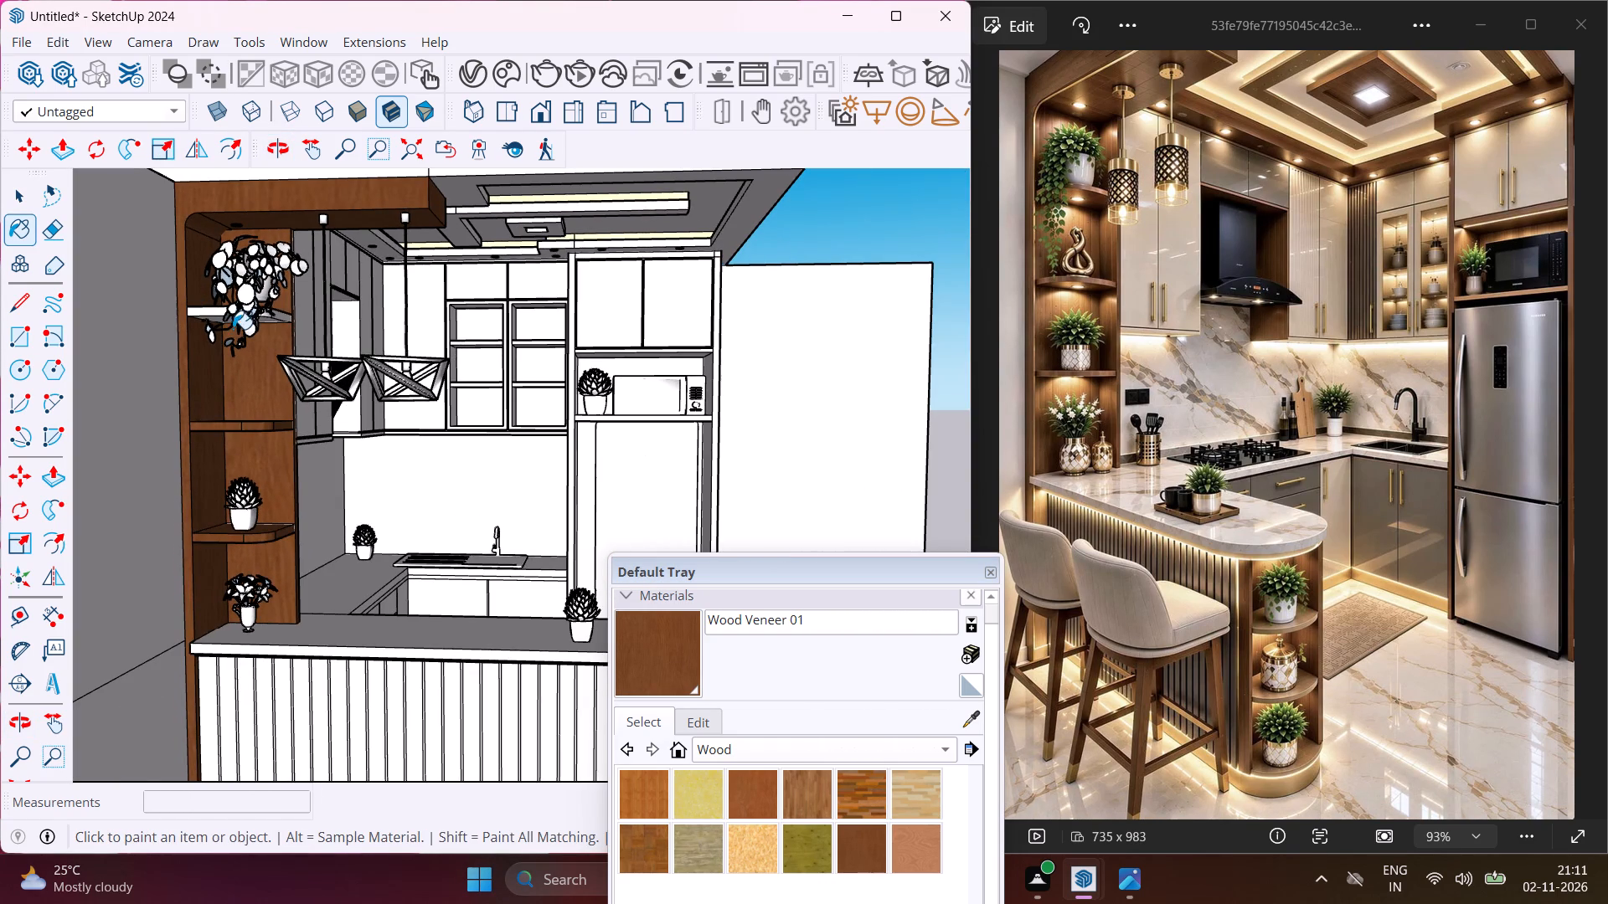
pyautogui.scroll(4, 307, 510)
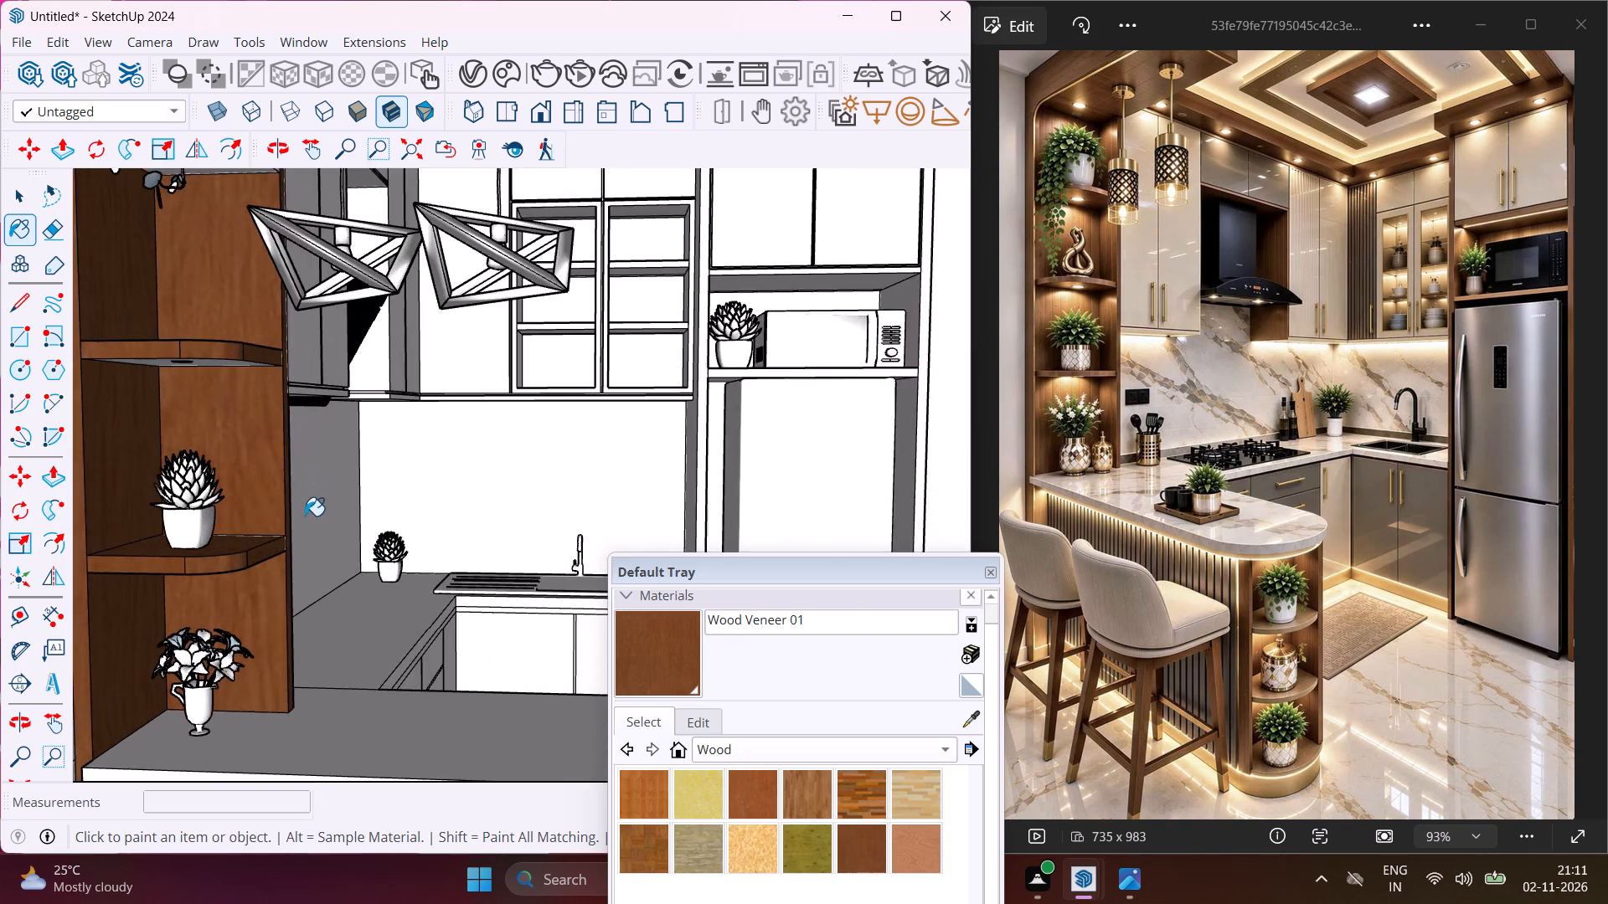
pyautogui.scroll(3, 274, 546)
pyautogui.moveTo(272, 523); pyautogui.dragTo(267, 476, button='middle')
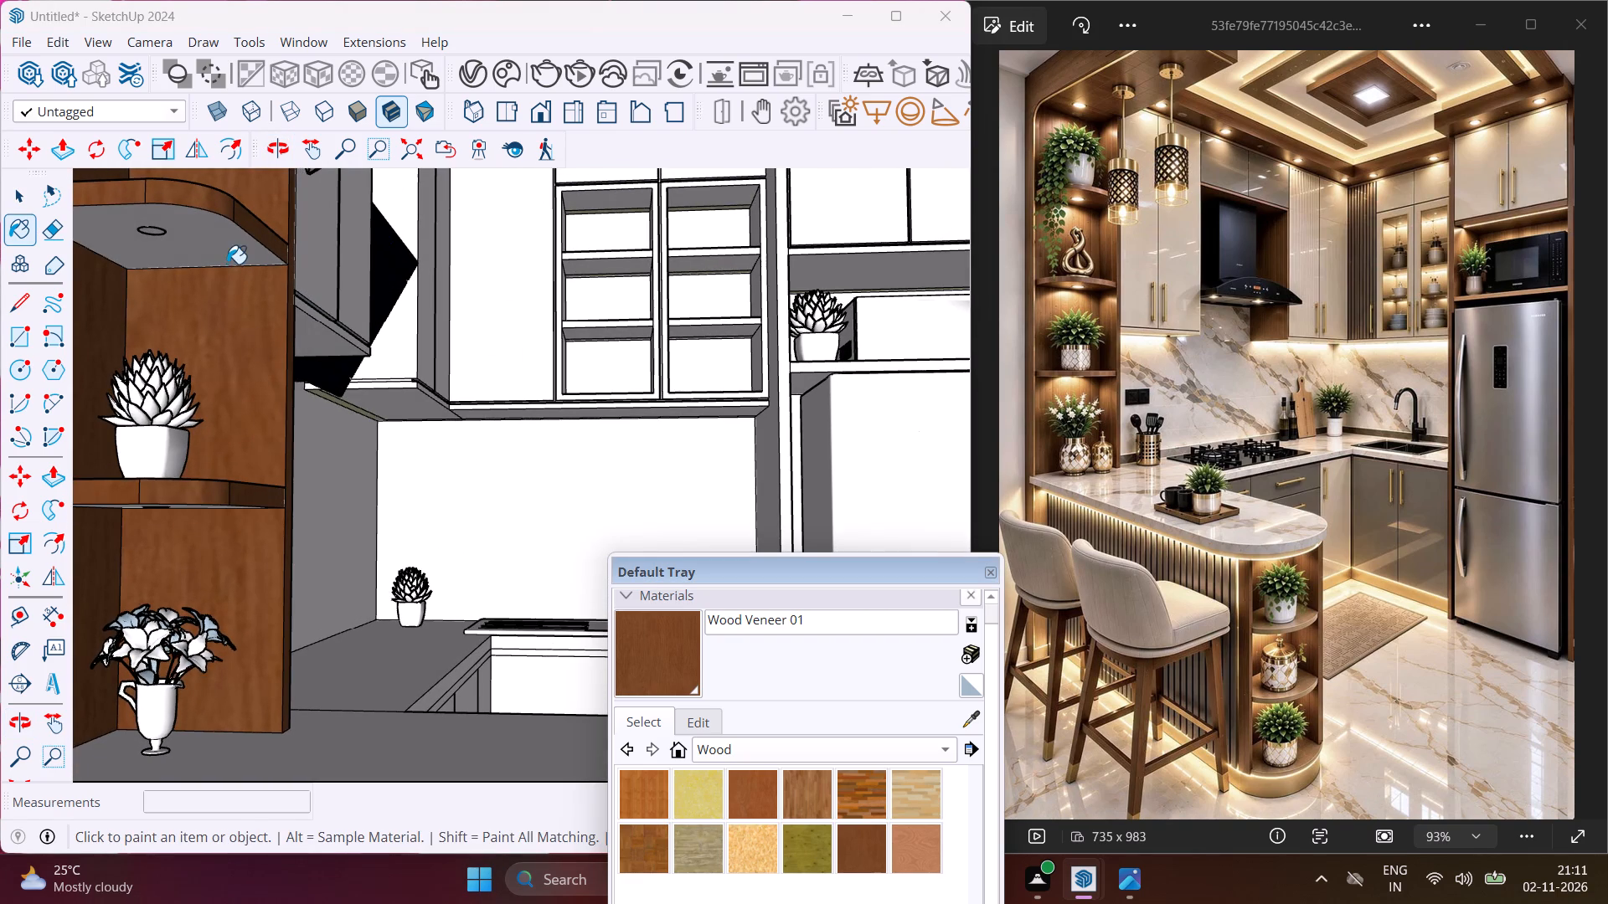
pyautogui.click(225, 247)
pyautogui.moveTo(226, 349); pyautogui.dragTo(240, 303, button='middle')
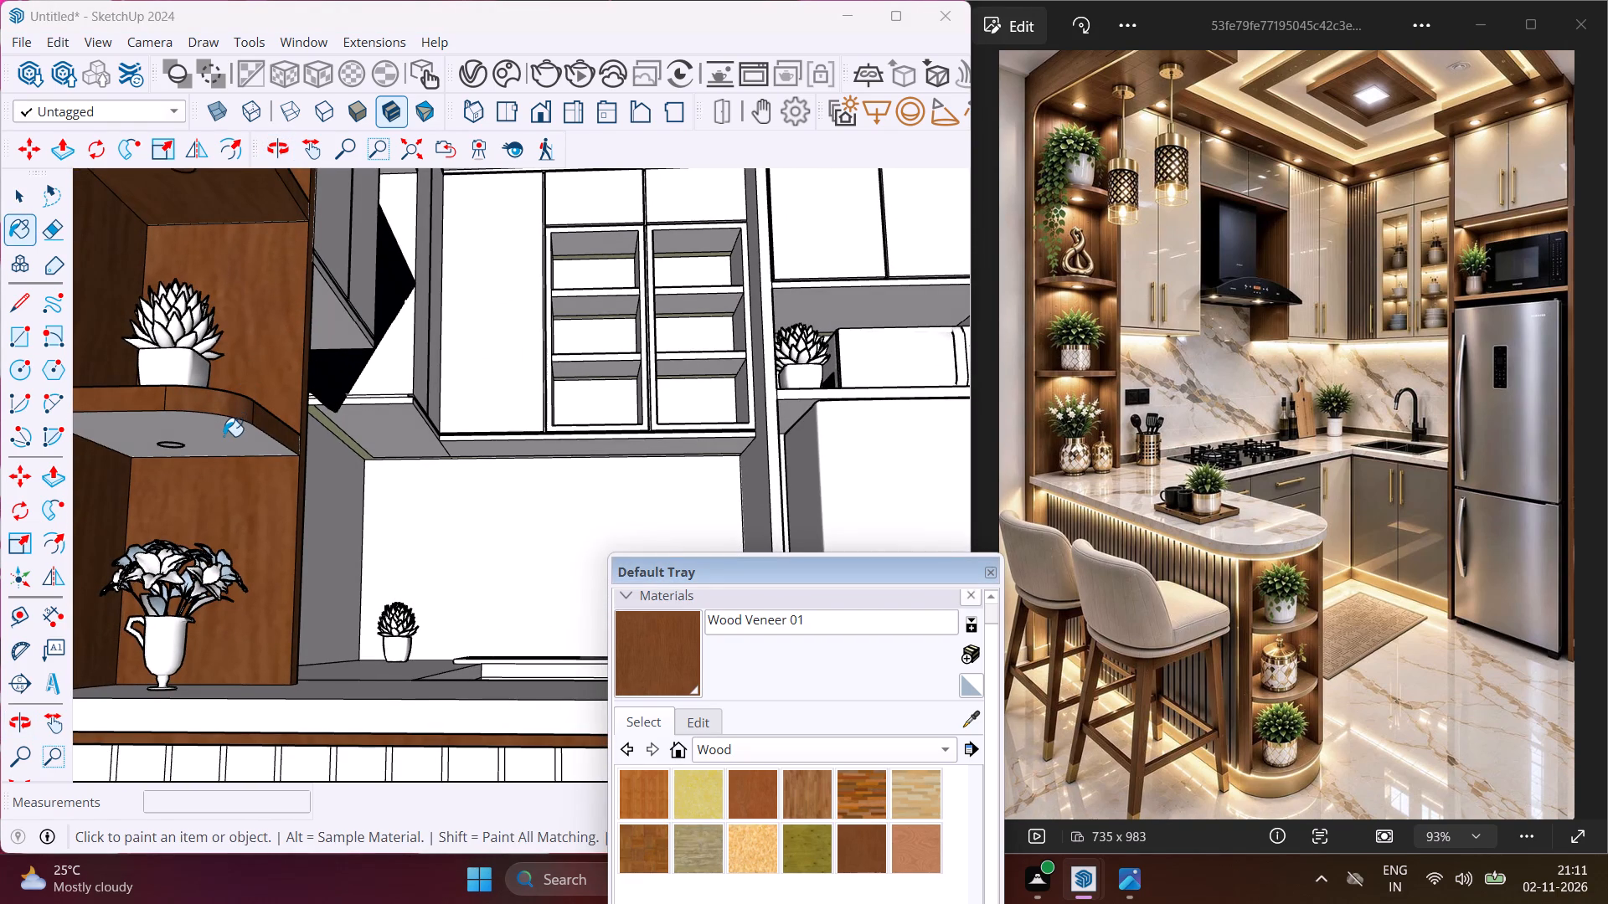
pyautogui.click(224, 436)
# Paint the top surface and front edge of the tower's top shelf, behind the trailing plant, with Wood Veneer 01.
pyautogui.moveTo(234, 413); pyautogui.dragTo(248, 570, button='middle')
pyautogui.scroll(-9, 255, 537)
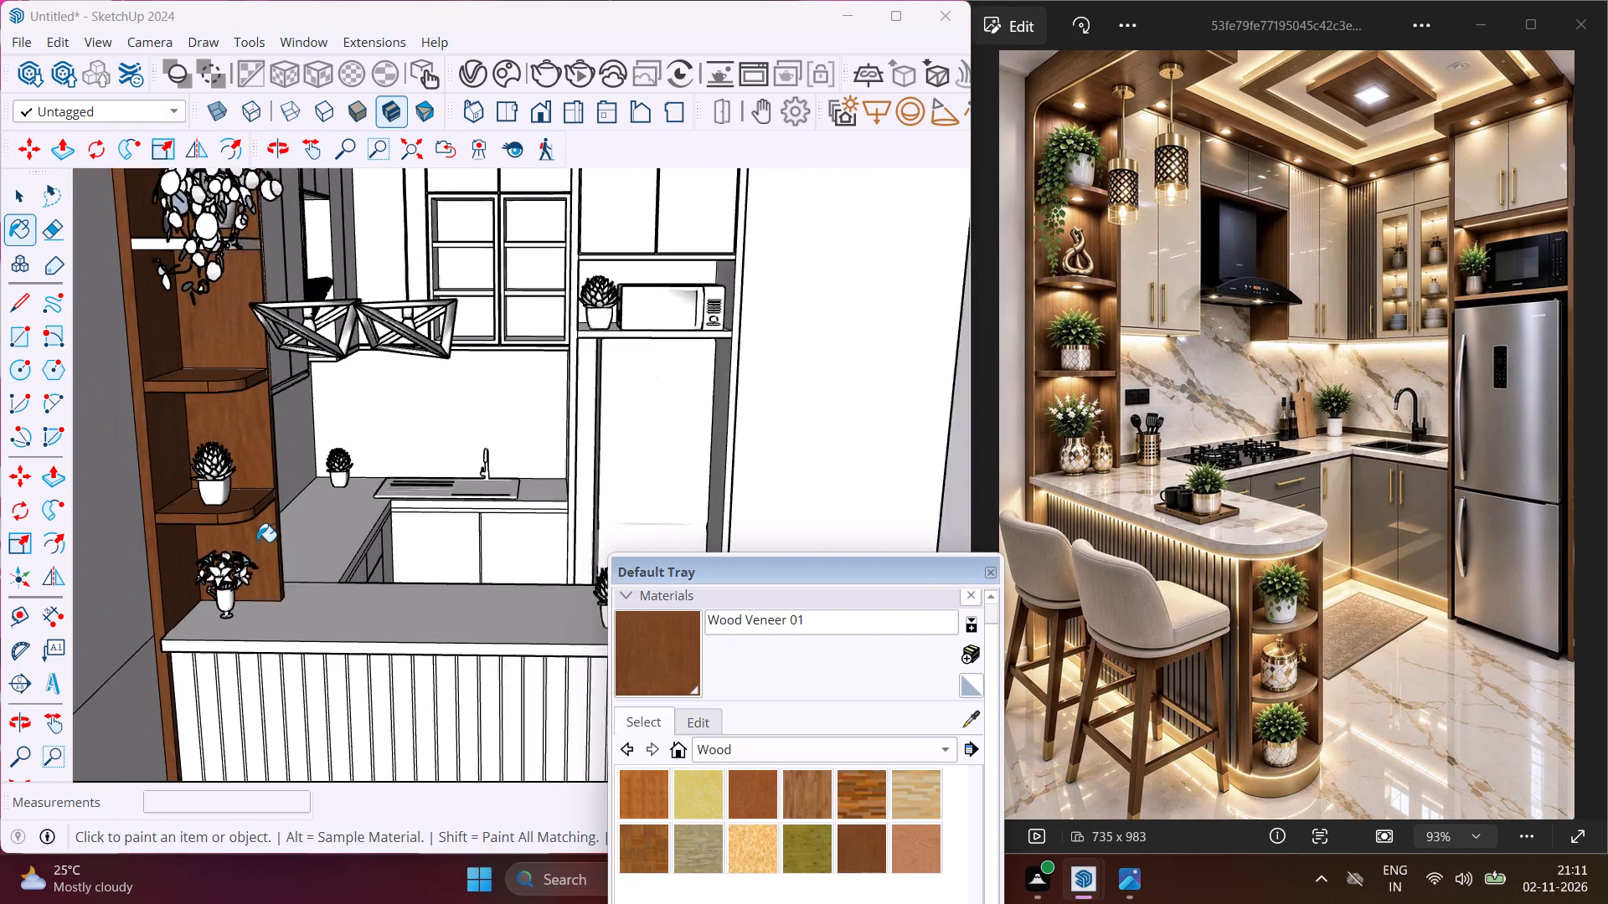
pyautogui.scroll(-2, 257, 542)
pyautogui.scroll(15, 185, 329)
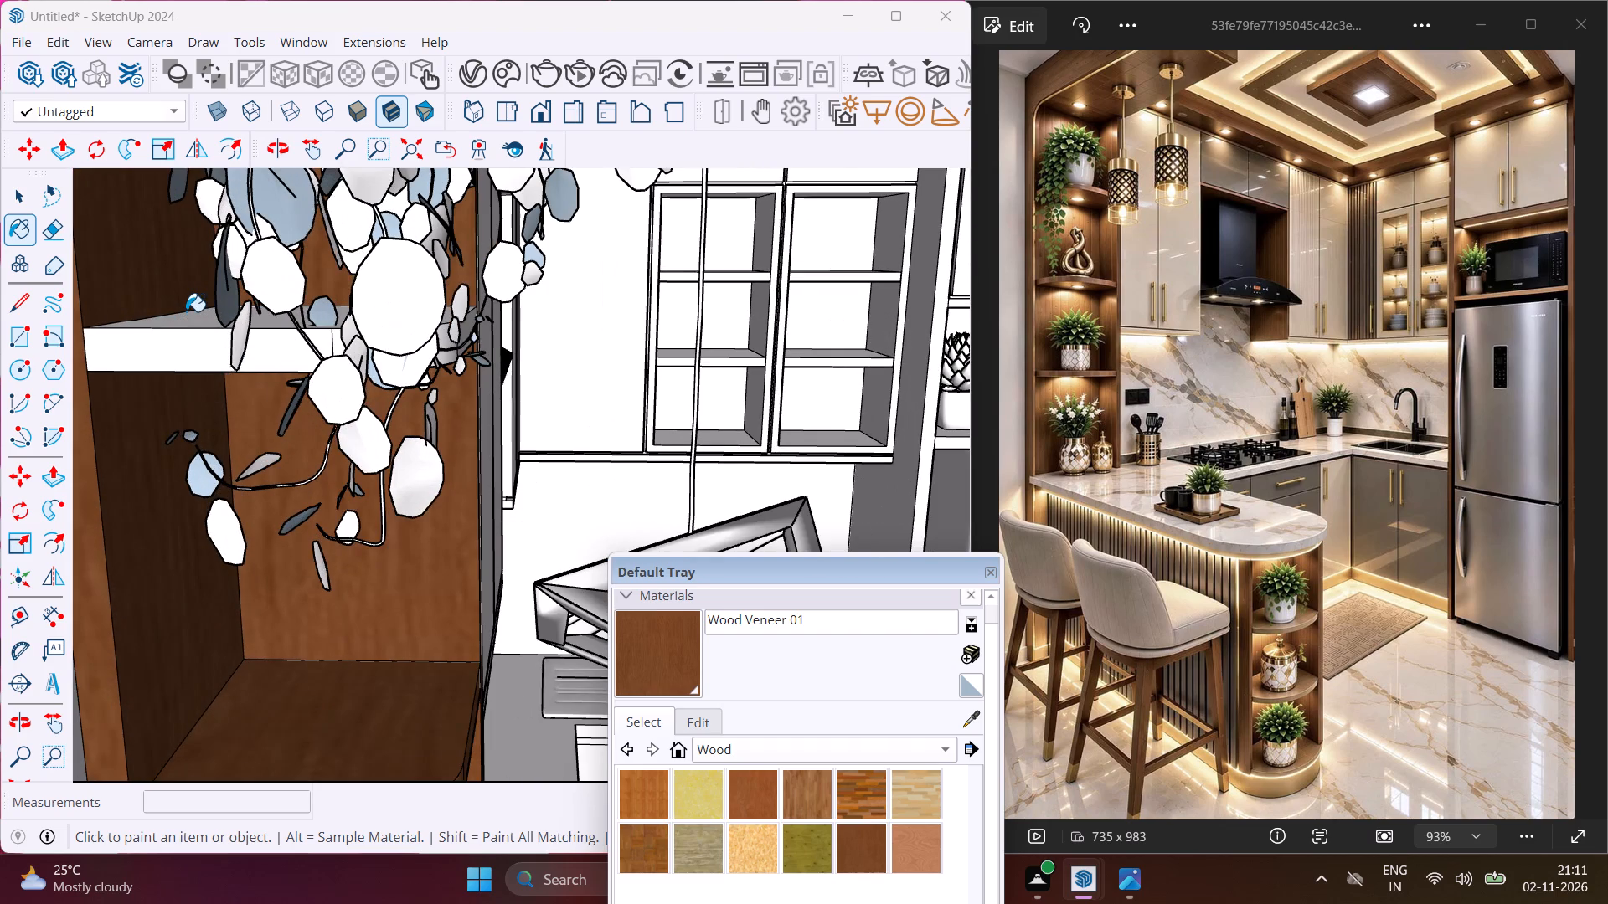
pyautogui.click(186, 311)
pyautogui.click(177, 334)
pyautogui.moveTo(173, 350); pyautogui.dragTo(184, 327, button='middle')
pyautogui.scroll(4, 186, 300)
pyautogui.moveTo(188, 317); pyautogui.dragTo(219, 356, button='middle')
pyautogui.click(223, 357)
# Paint the top shelf's underside, curved corner edge and remaining side edge with Wood Veneer 01.
pyautogui.moveTo(224, 410); pyautogui.dragTo(234, 345, button='middle')
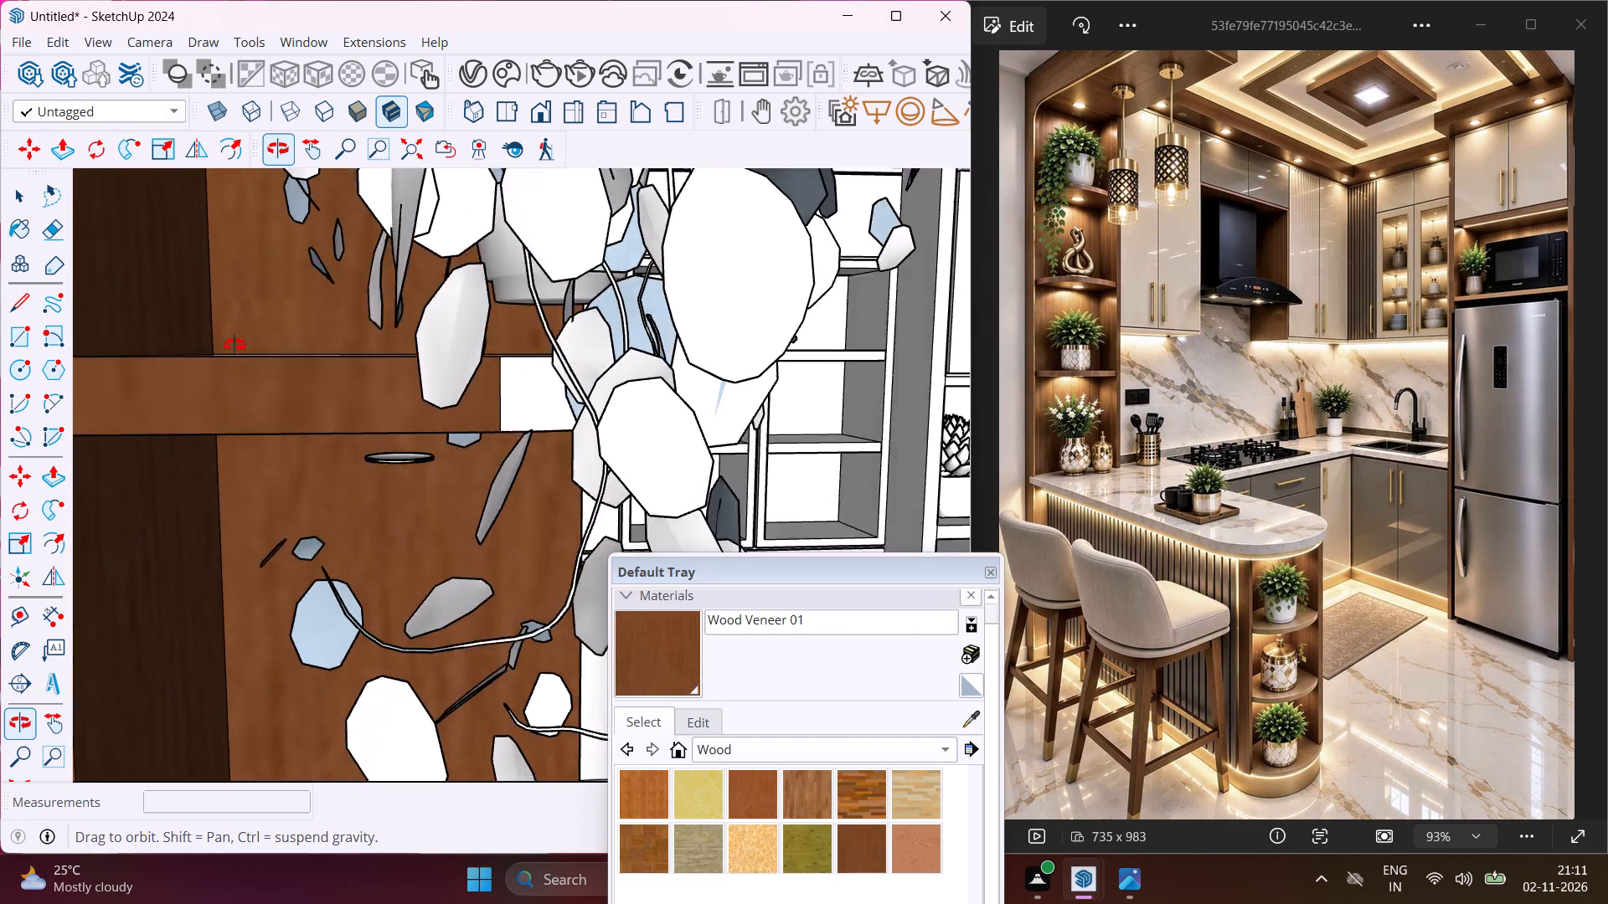
pyautogui.moveTo(234, 345); pyautogui.dragTo(272, 251, button='middle')
pyautogui.click(255, 375)
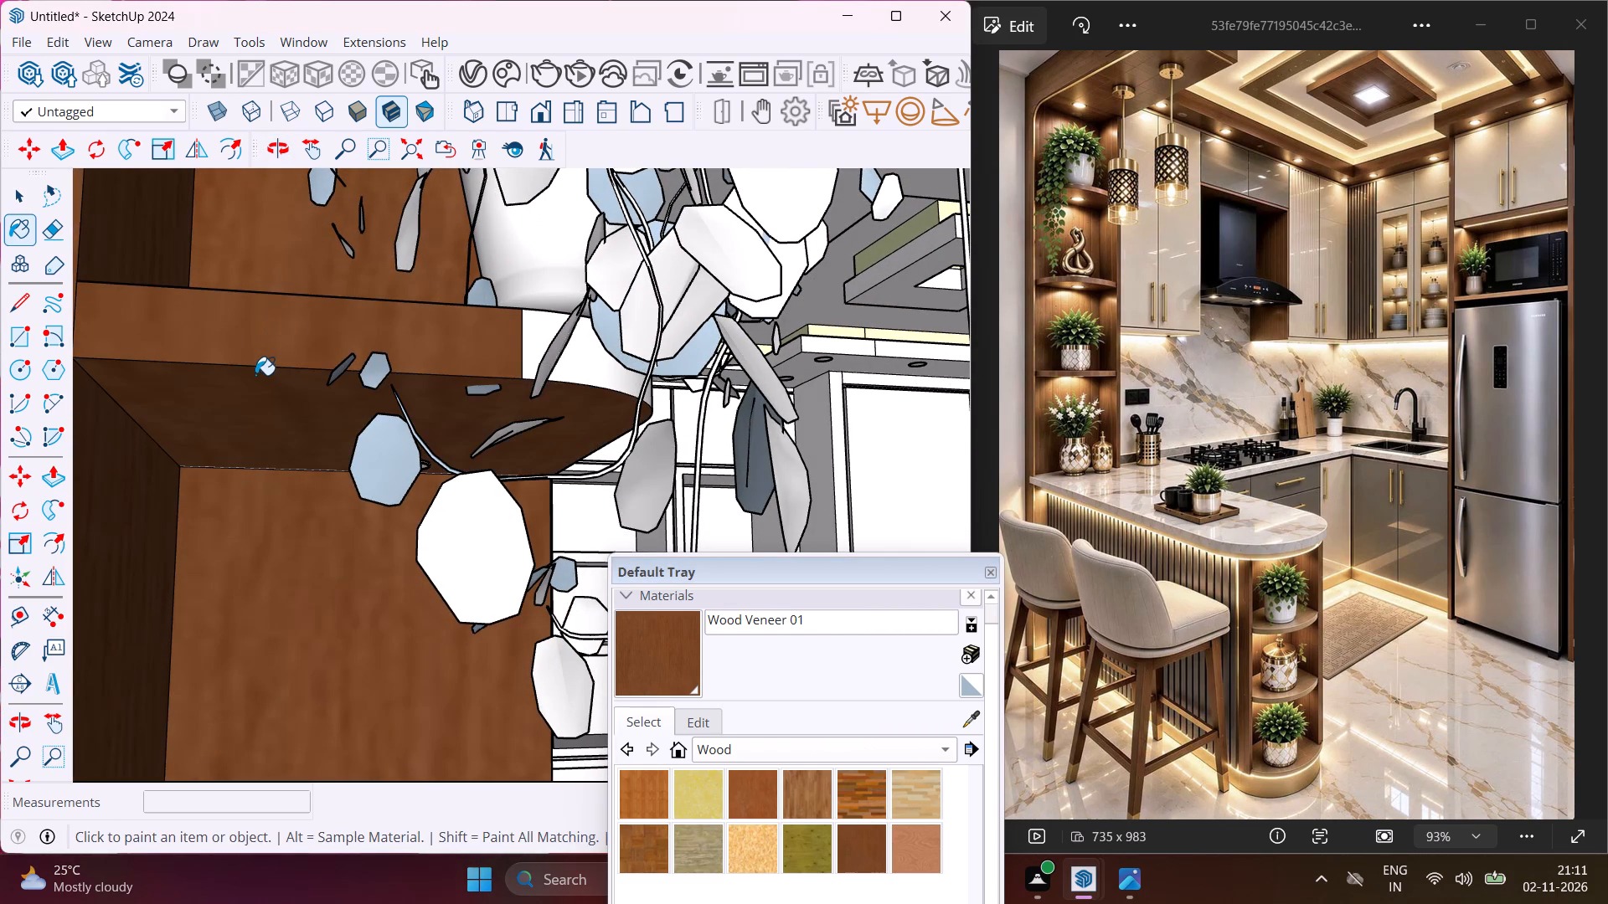
pyautogui.click(534, 335)
pyautogui.moveTo(518, 348); pyautogui.dragTo(485, 348, button='middle')
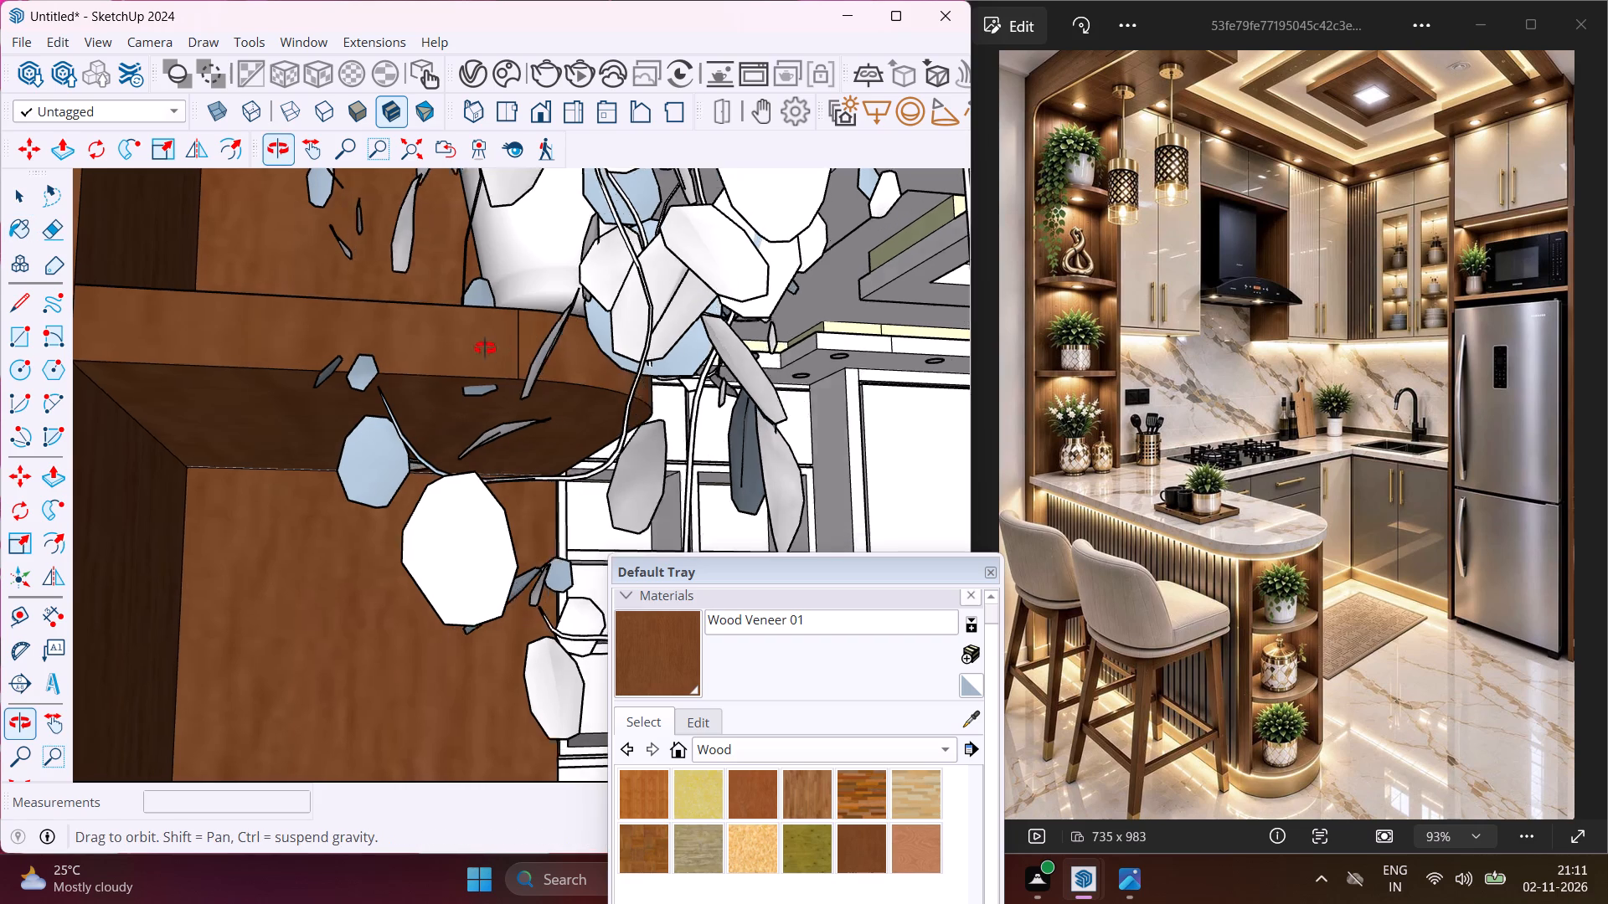
pyautogui.moveTo(485, 348); pyautogui.dragTo(225, 385, button='middle')
pyautogui.click(660, 391)
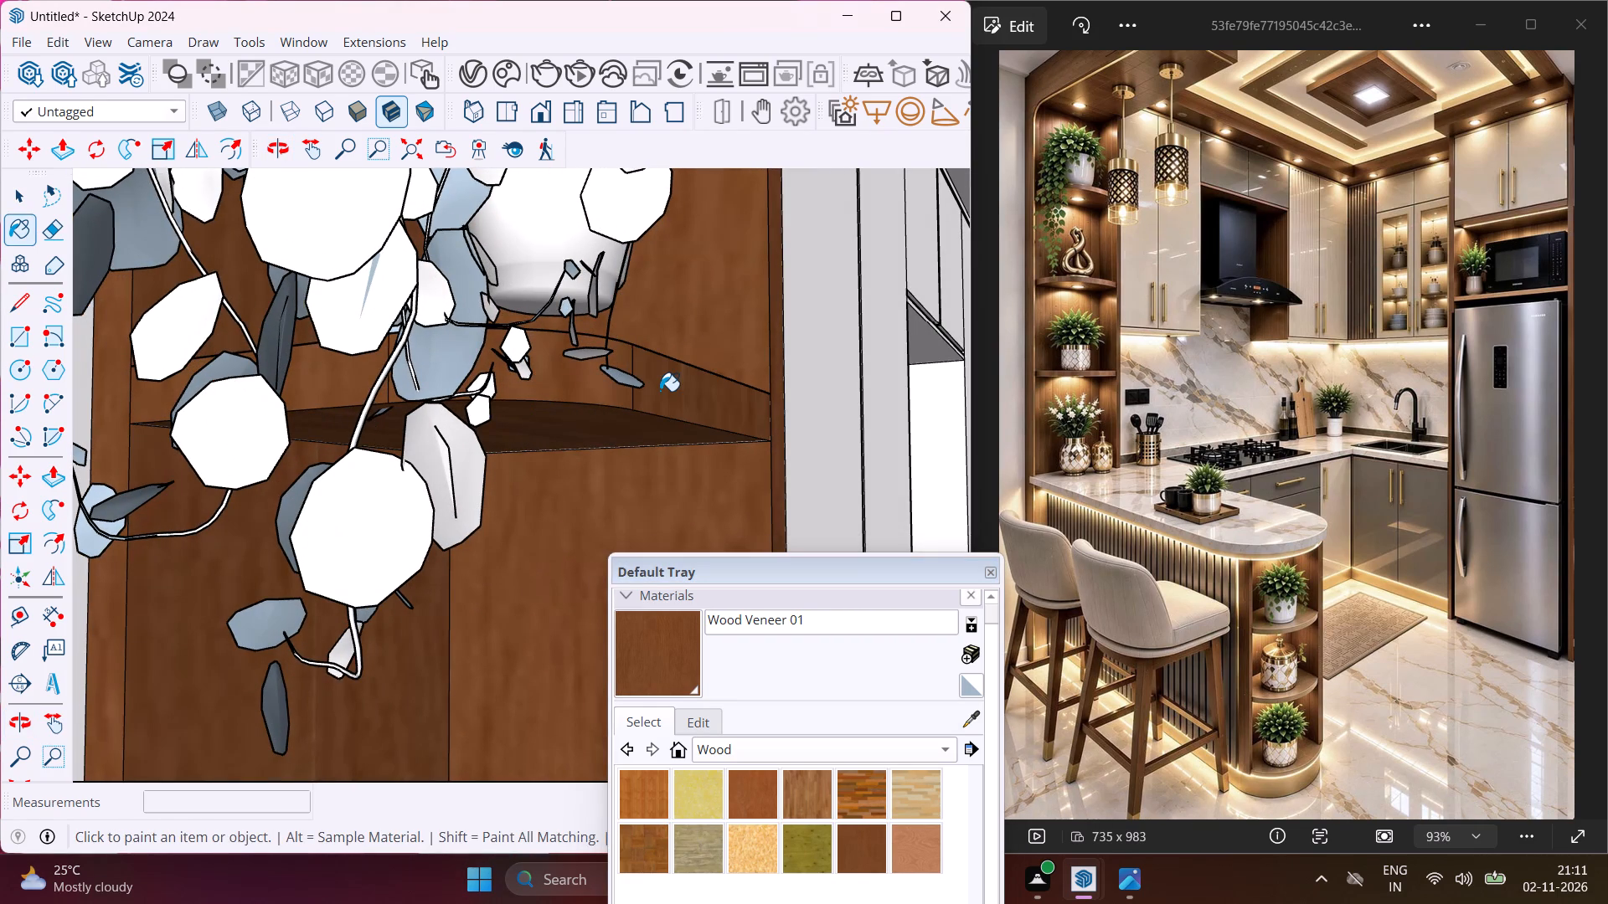
# Move the round downlight beneath the tower's top shelf up about 1 5/16" into the shelf.
pyautogui.press('Escape')
pyautogui.press('space')
pyautogui.moveTo(614, 446); pyautogui.dragTo(482, 406, button='middle')
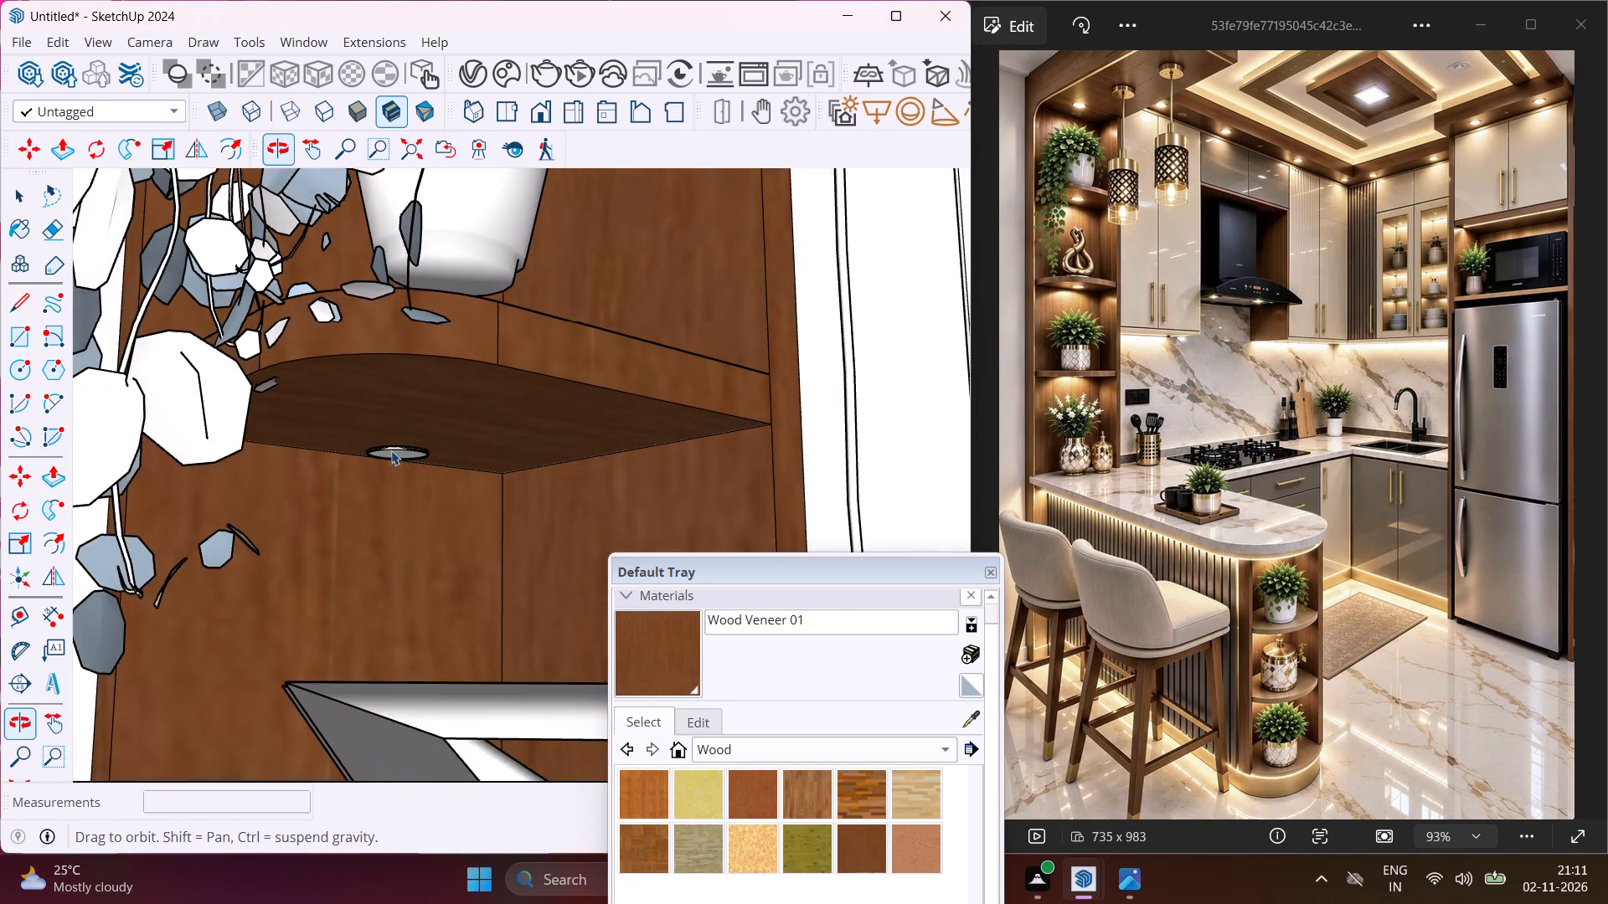
pyautogui.scroll(4, 384, 456)
pyautogui.click(413, 455)
pyautogui.scroll(1, 413, 455)
pyautogui.moveTo(413, 455); pyautogui.dragTo(502, 357, button='middle')
pyautogui.press('m')
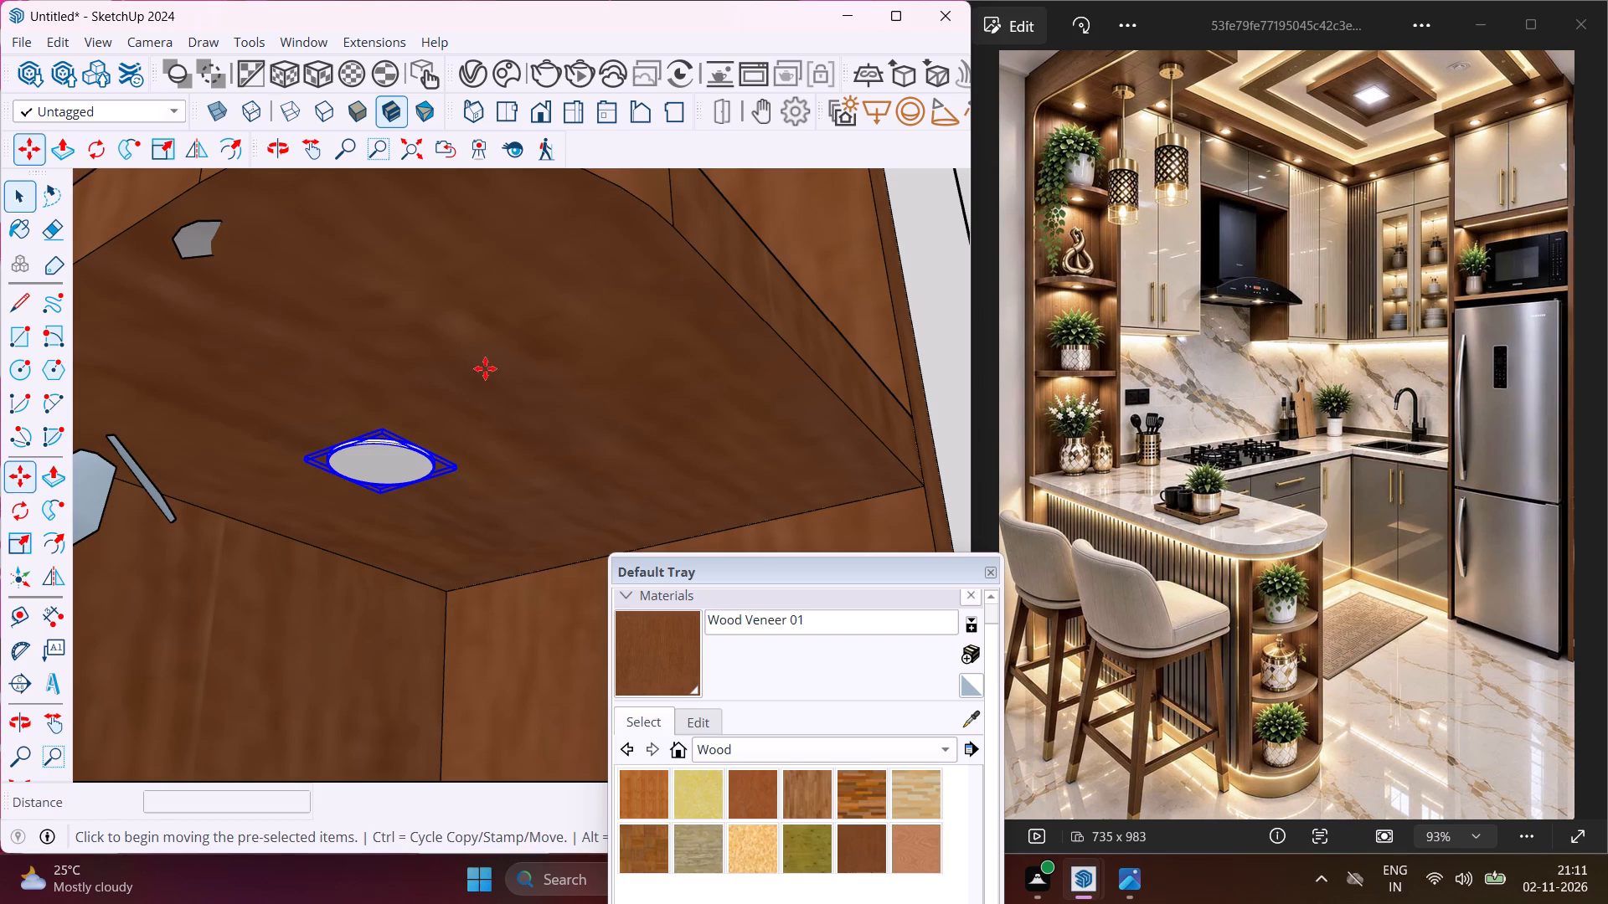
pyautogui.scroll(3, 476, 389)
pyautogui.scroll(-3, 394, 552)
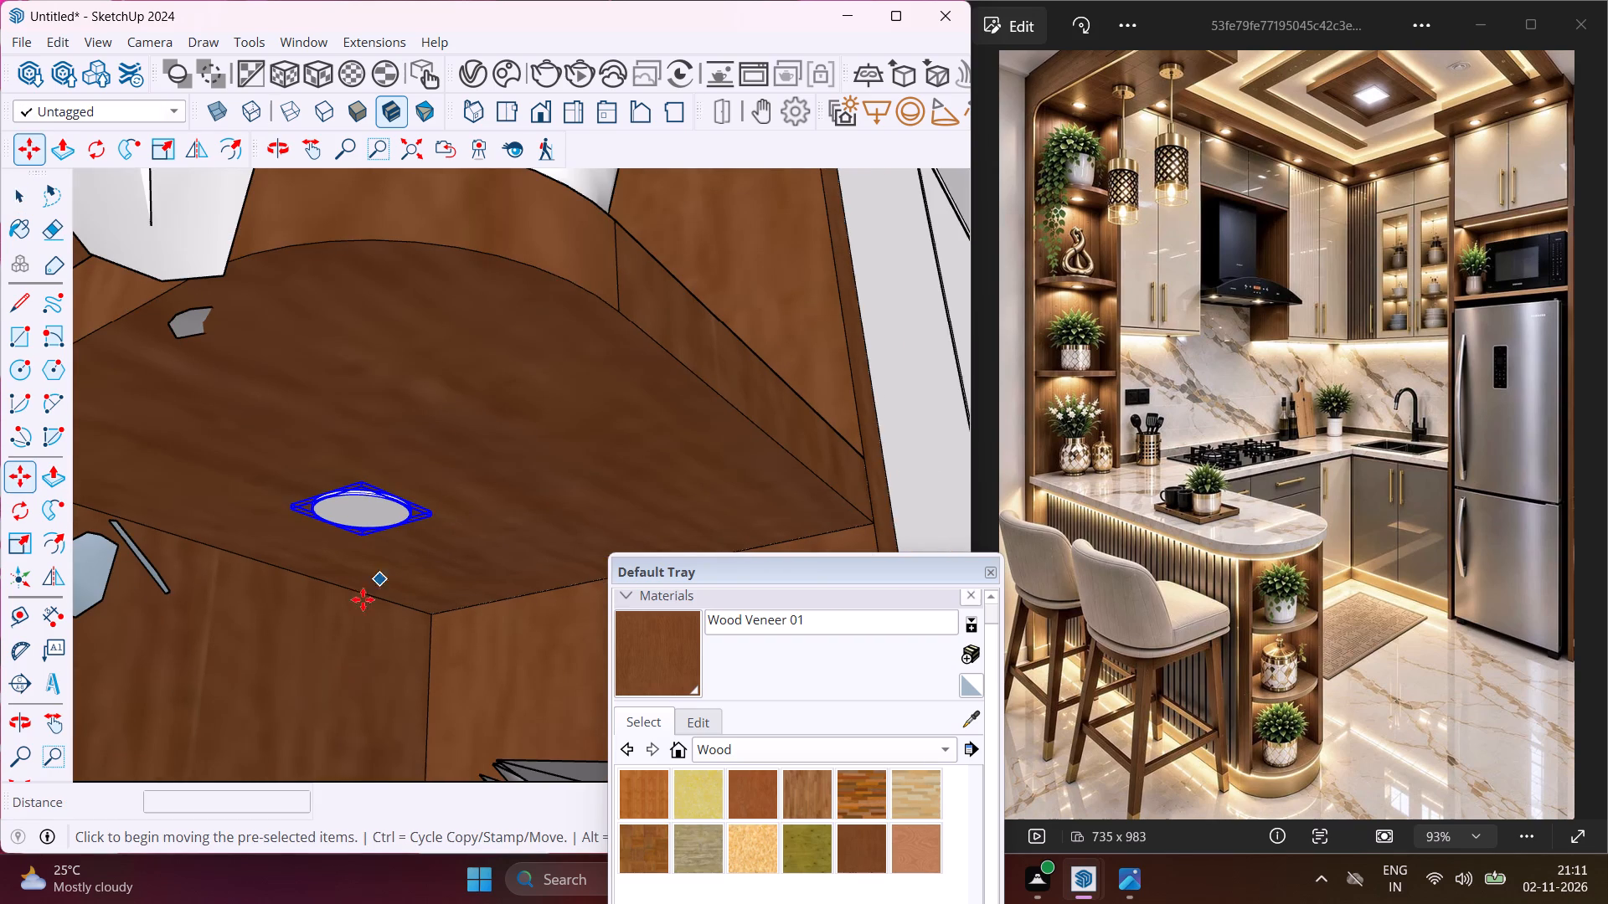
pyautogui.click(306, 693)
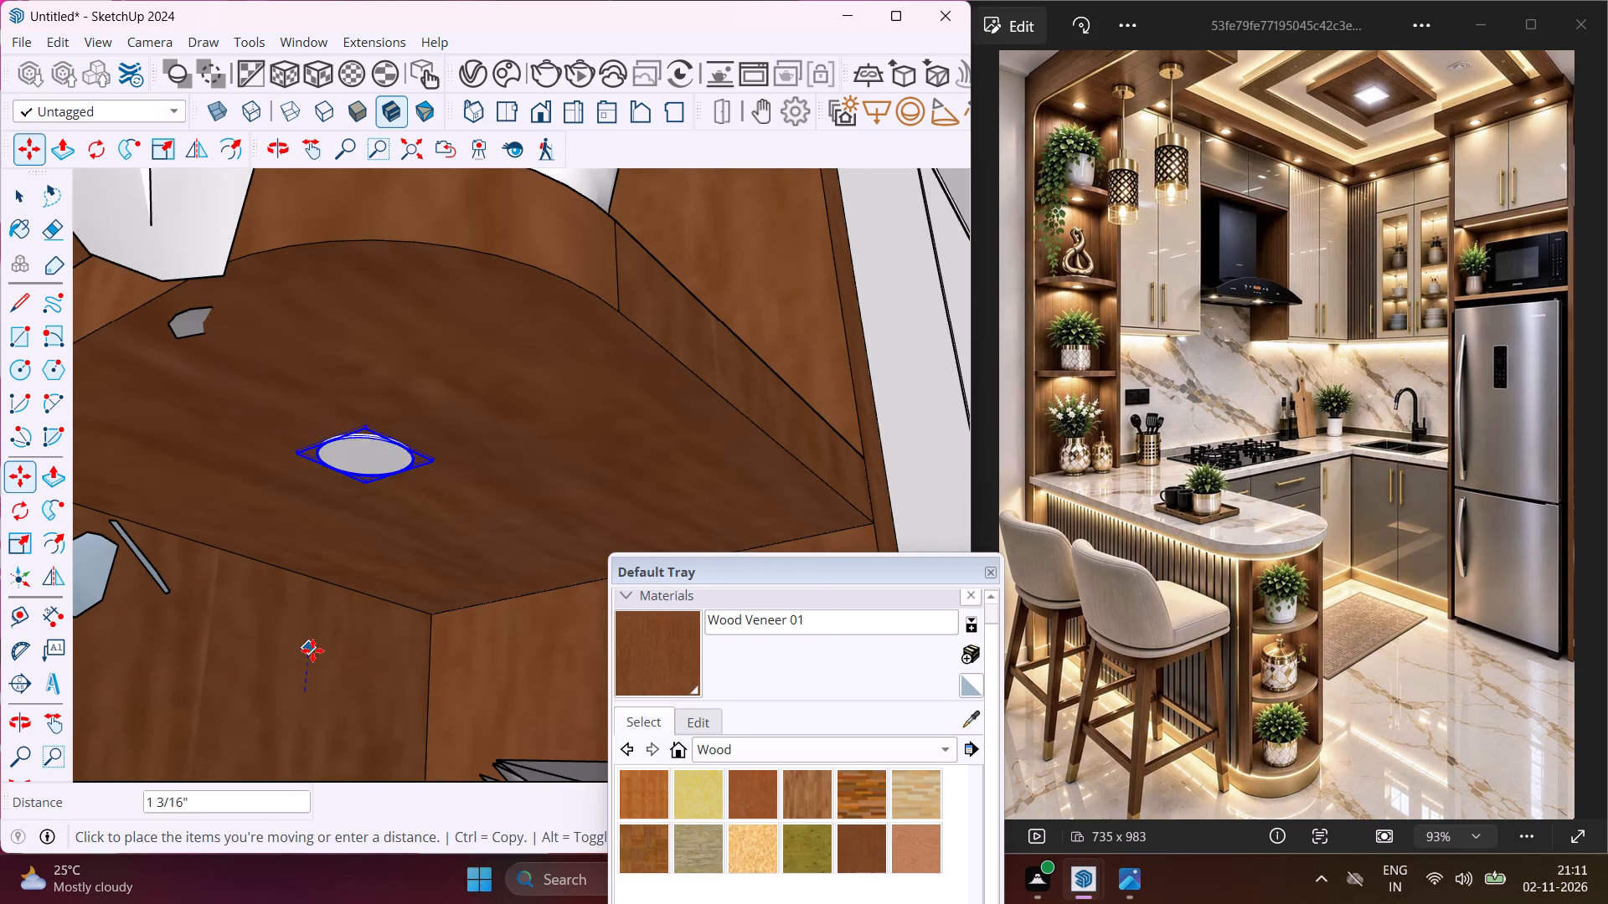
pyautogui.scroll(1, 316, 646)
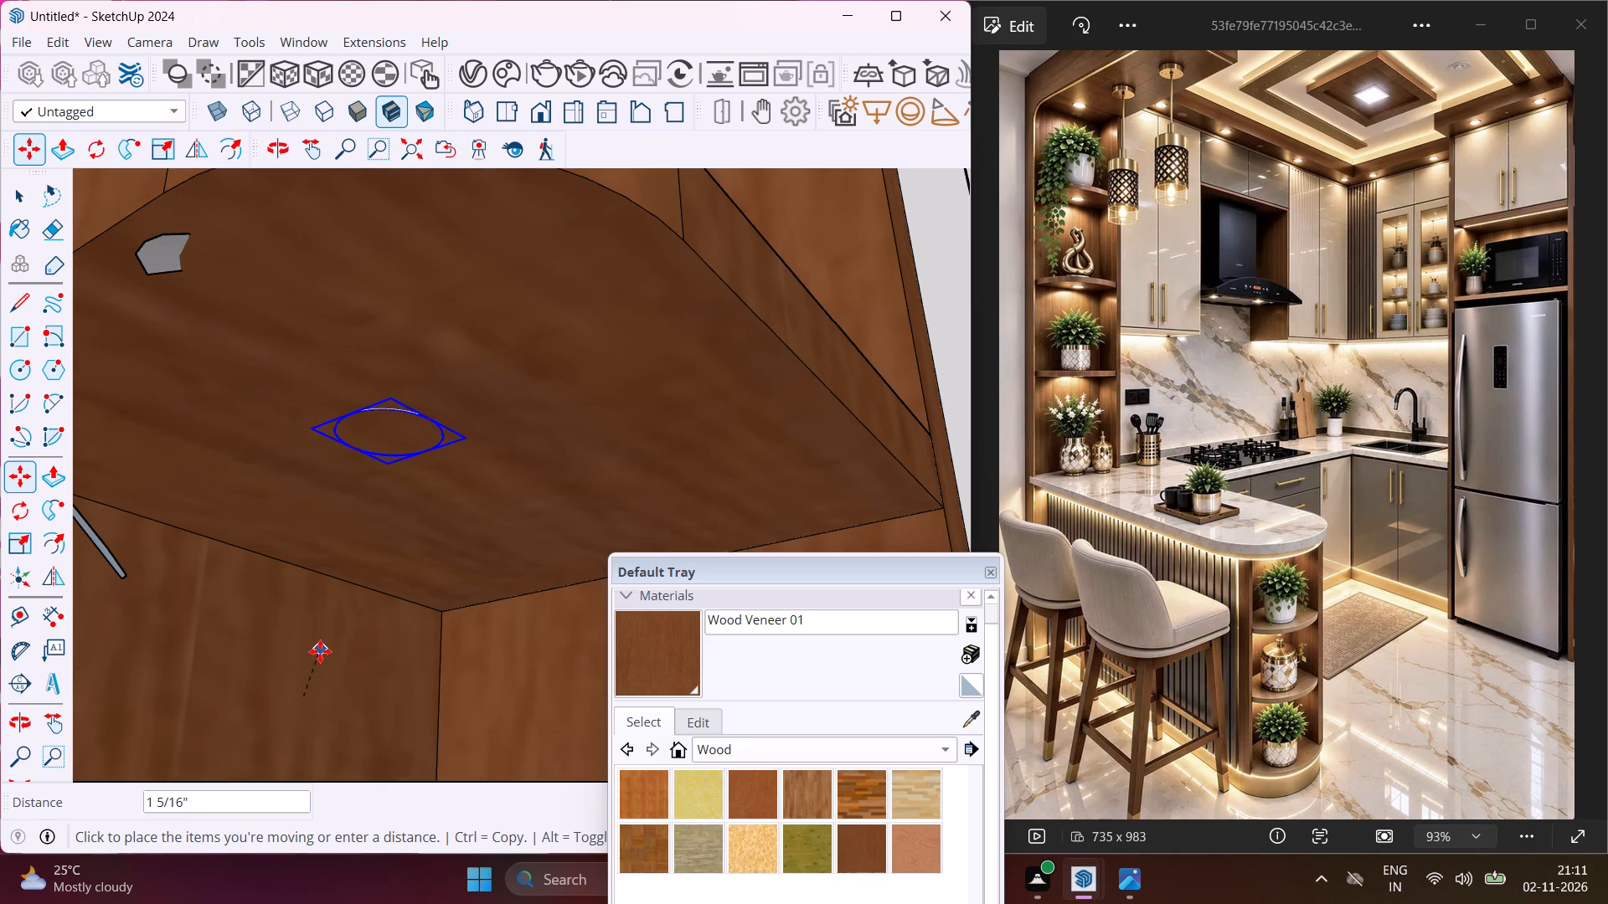
pyautogui.click(320, 651)
# Move the round downlight in the tower's top compartment up about 1 1/4" into the overhead beam's underside.
pyautogui.scroll(-4, 320, 651)
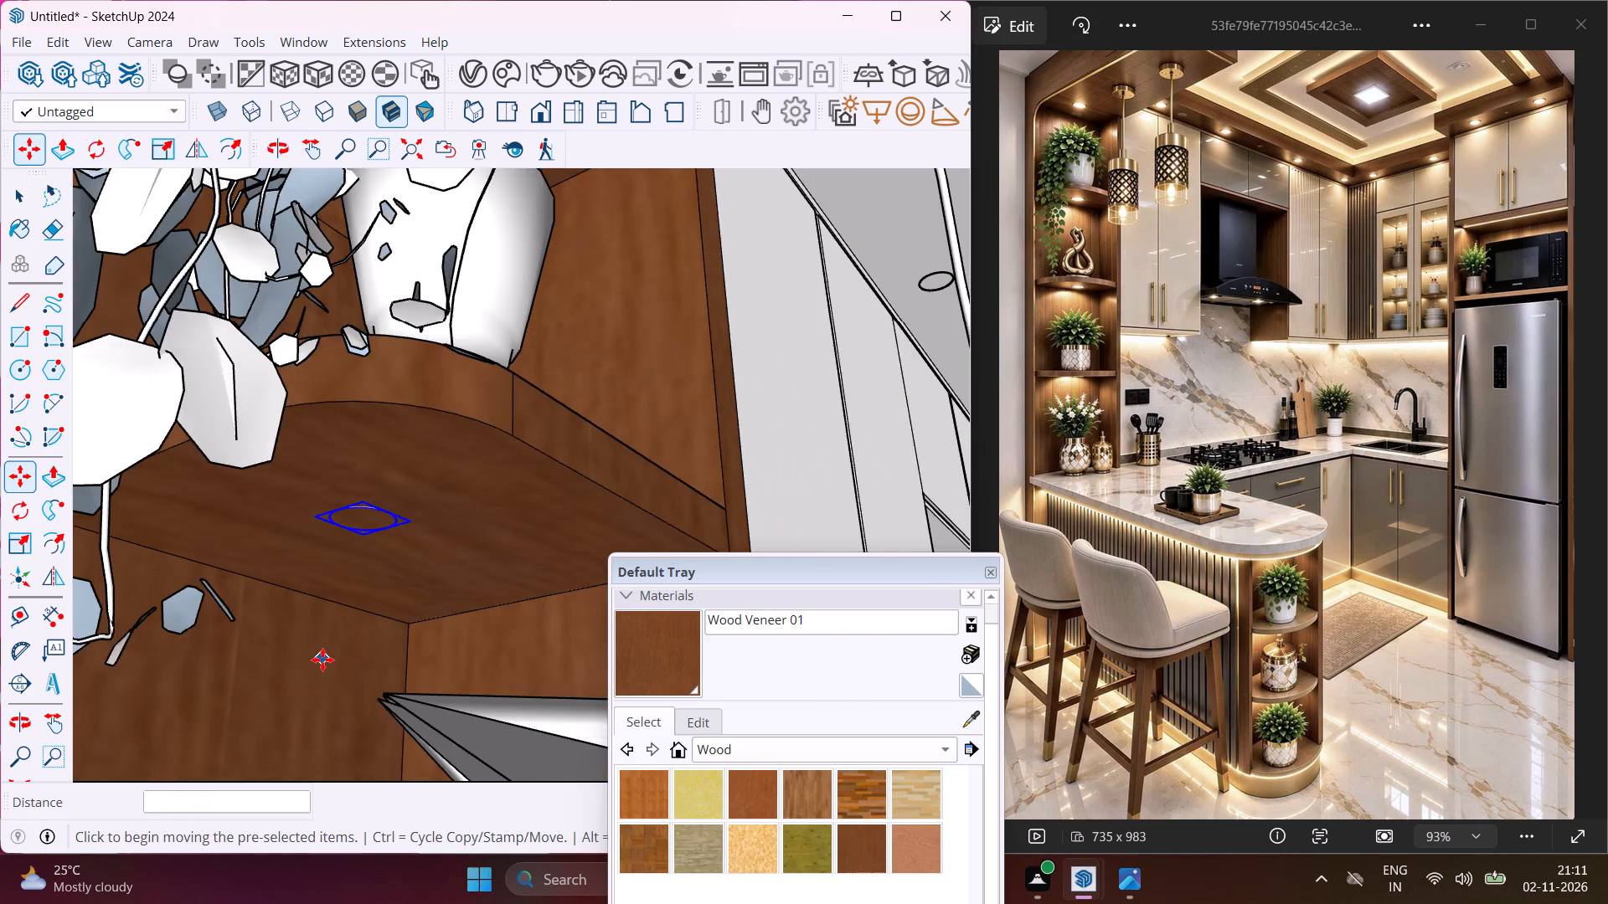
pyautogui.scroll(-7, 322, 660)
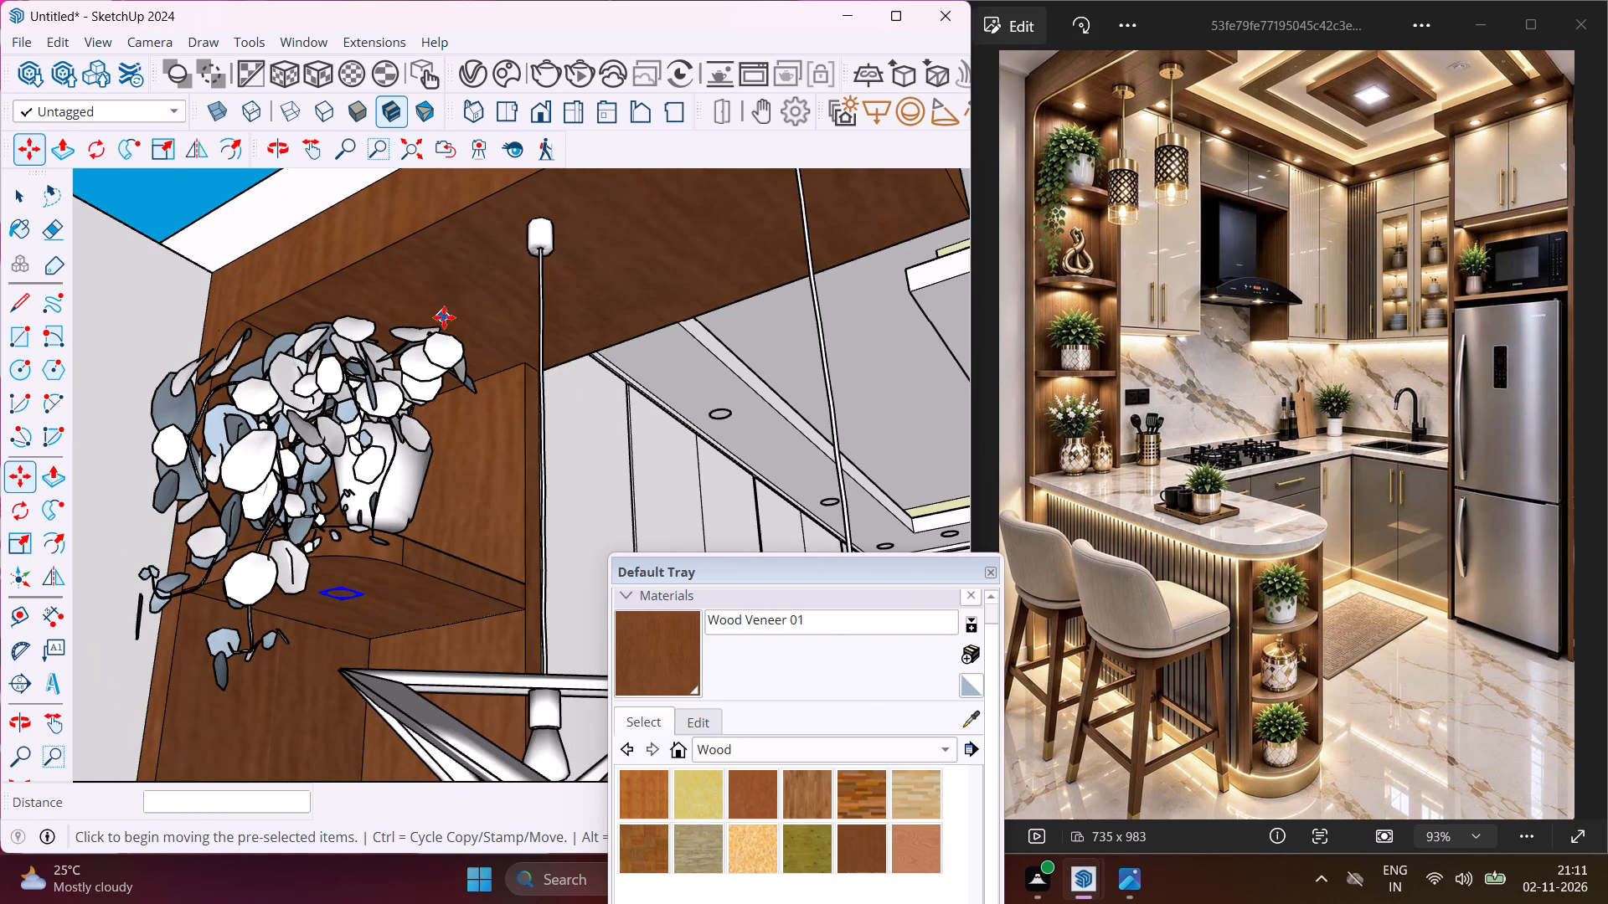
pyautogui.moveTo(444, 317); pyautogui.dragTo(414, 462, button='middle')
pyautogui.scroll(7, 308, 489)
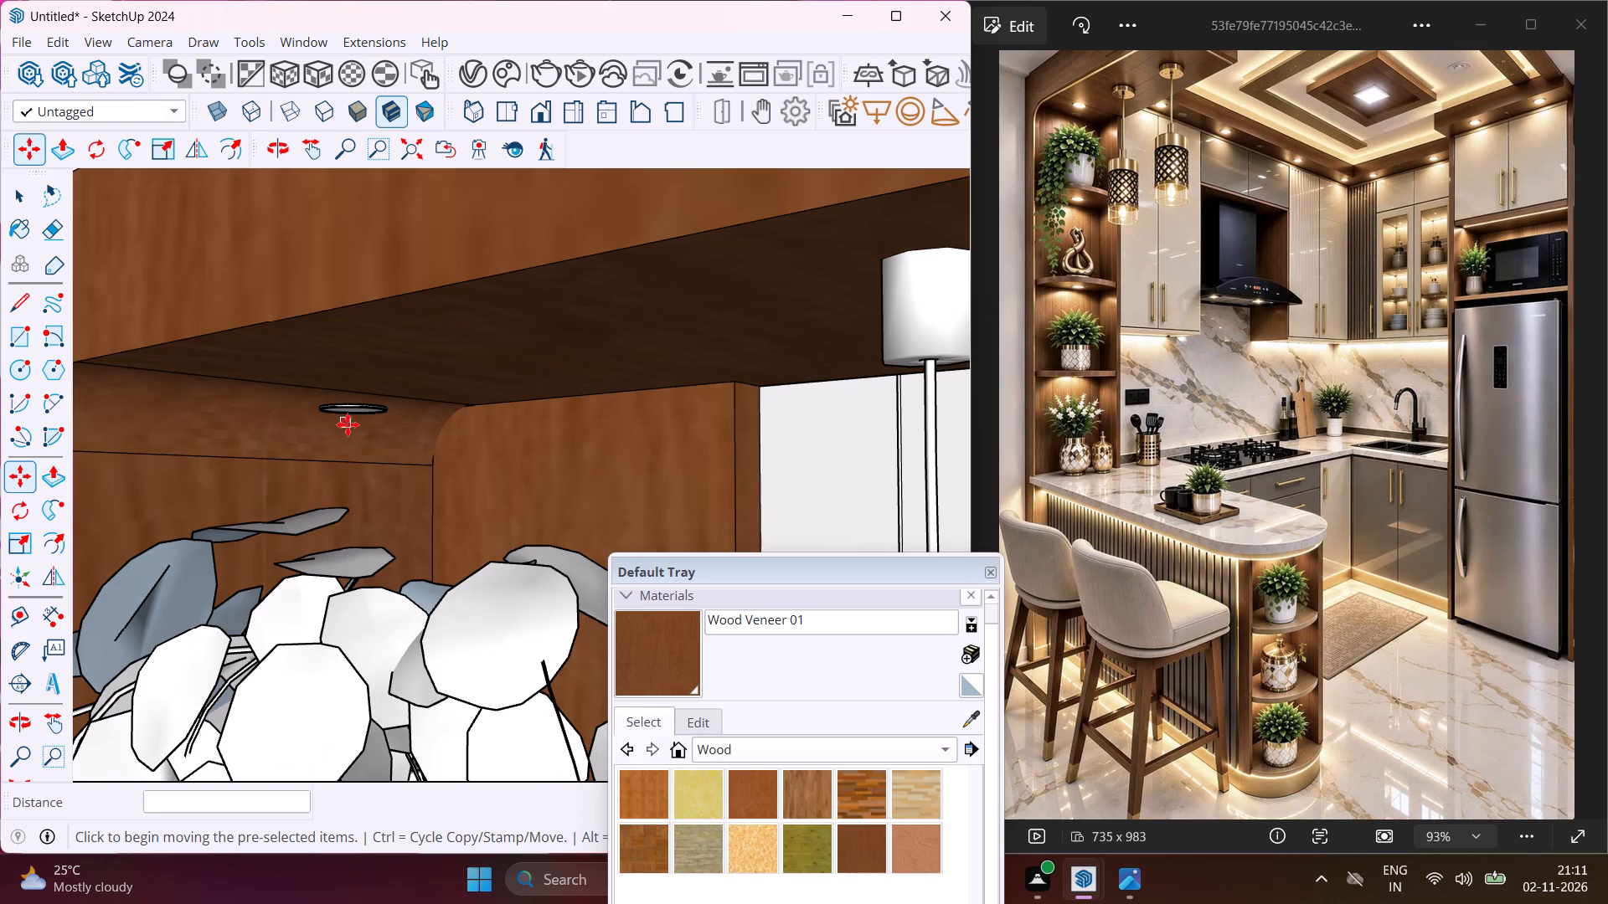
pyautogui.press('Escape')
pyautogui.press('space')
pyautogui.scroll(3, 367, 419)
pyautogui.click(365, 409)
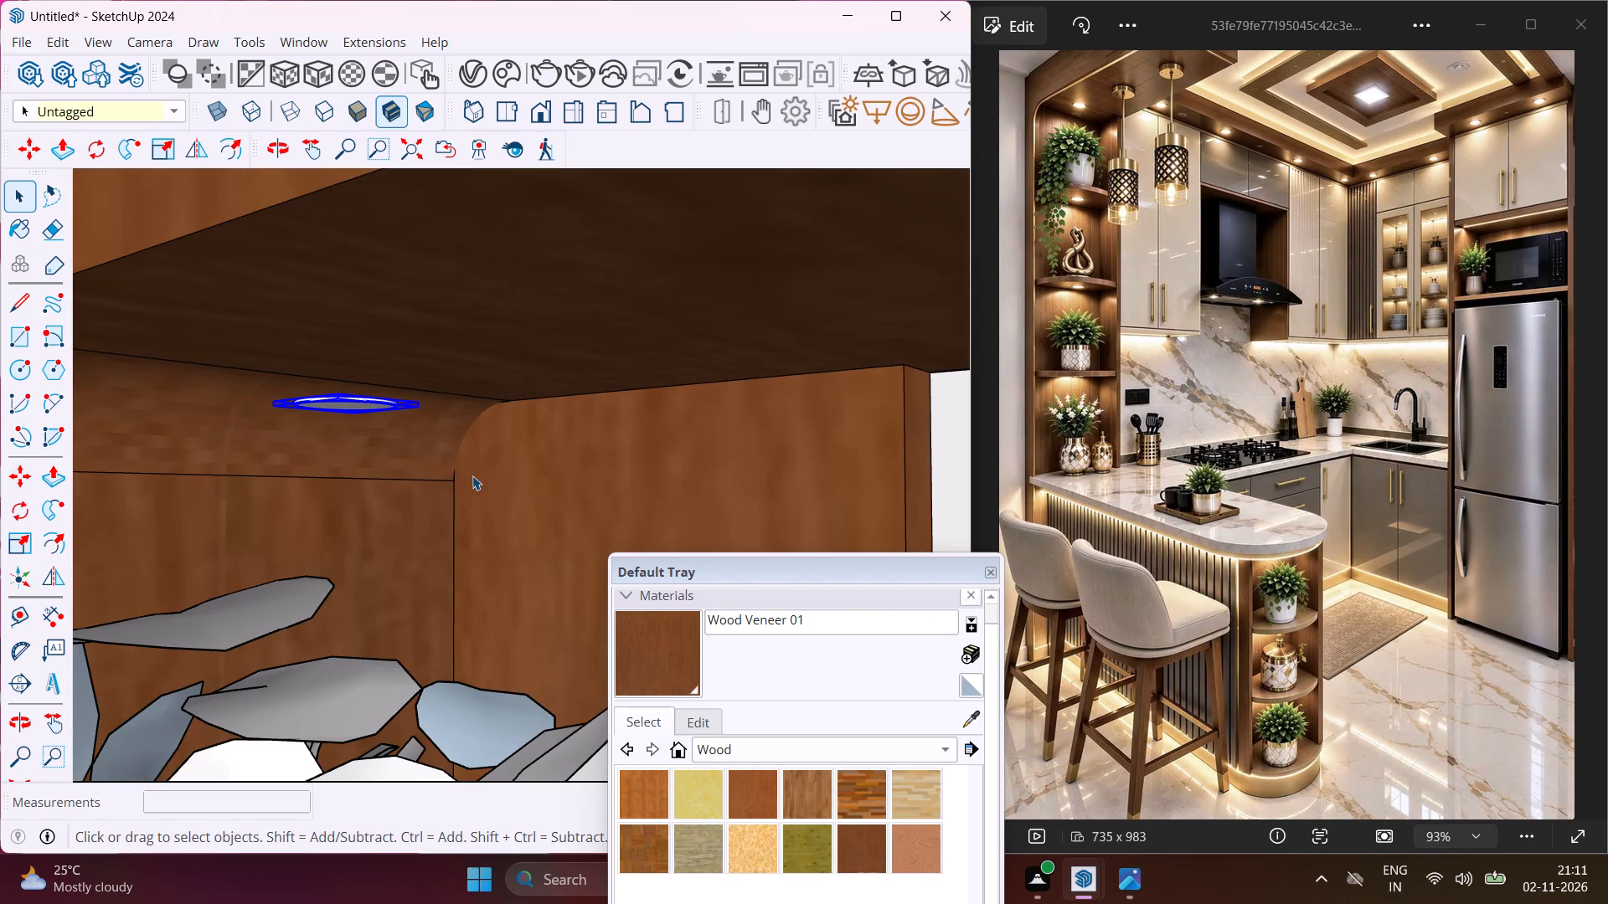
pyautogui.press('m')
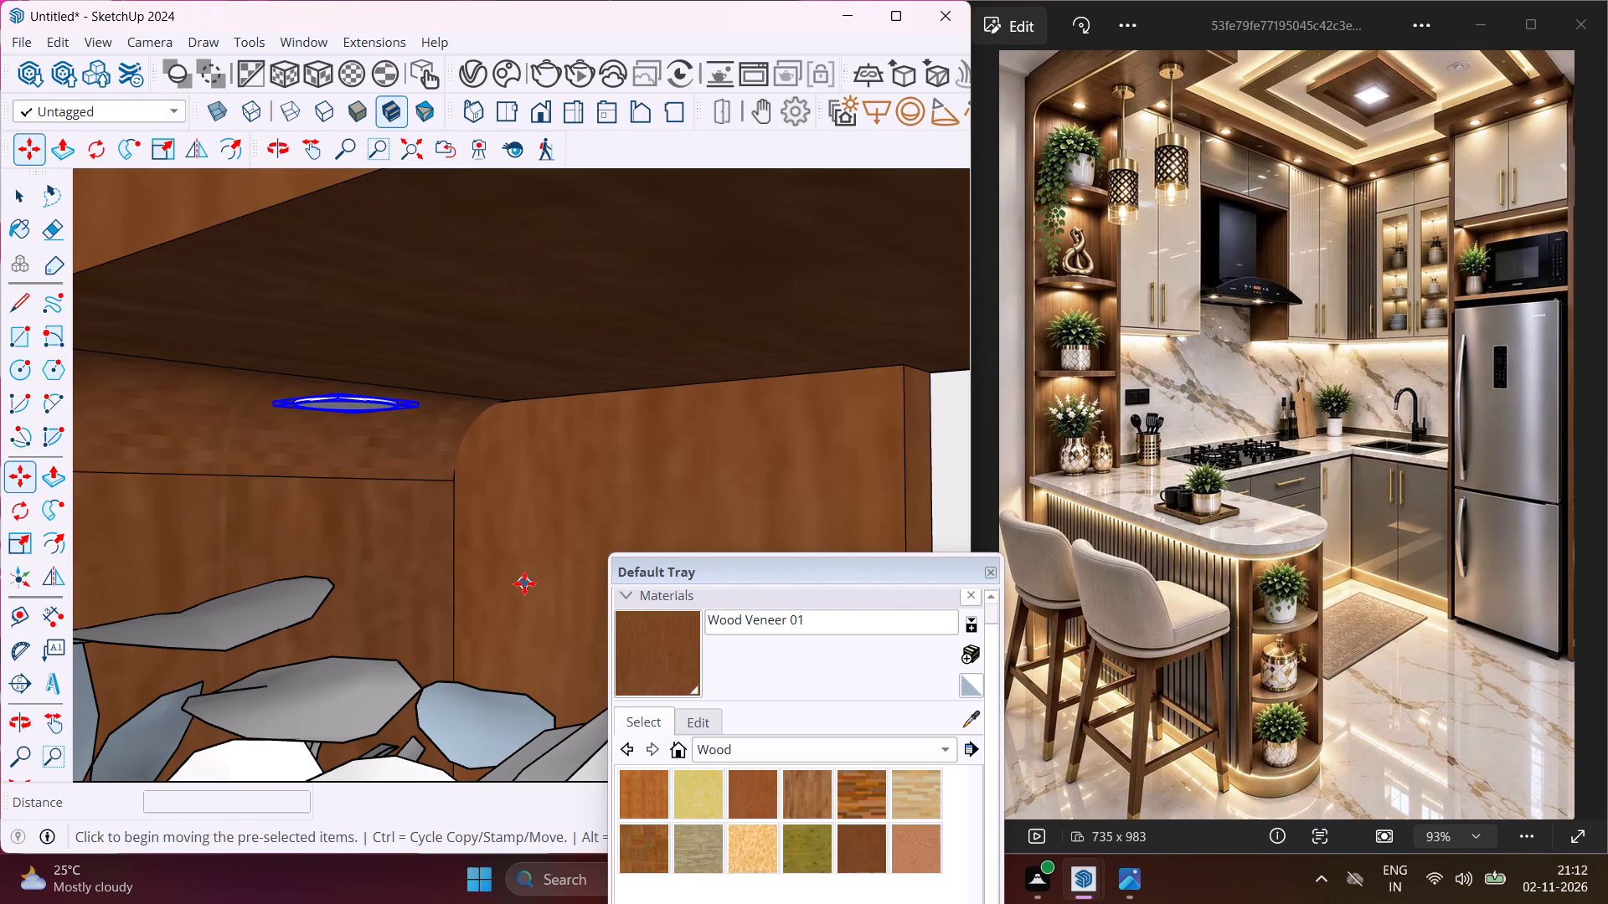
pyautogui.click(524, 583)
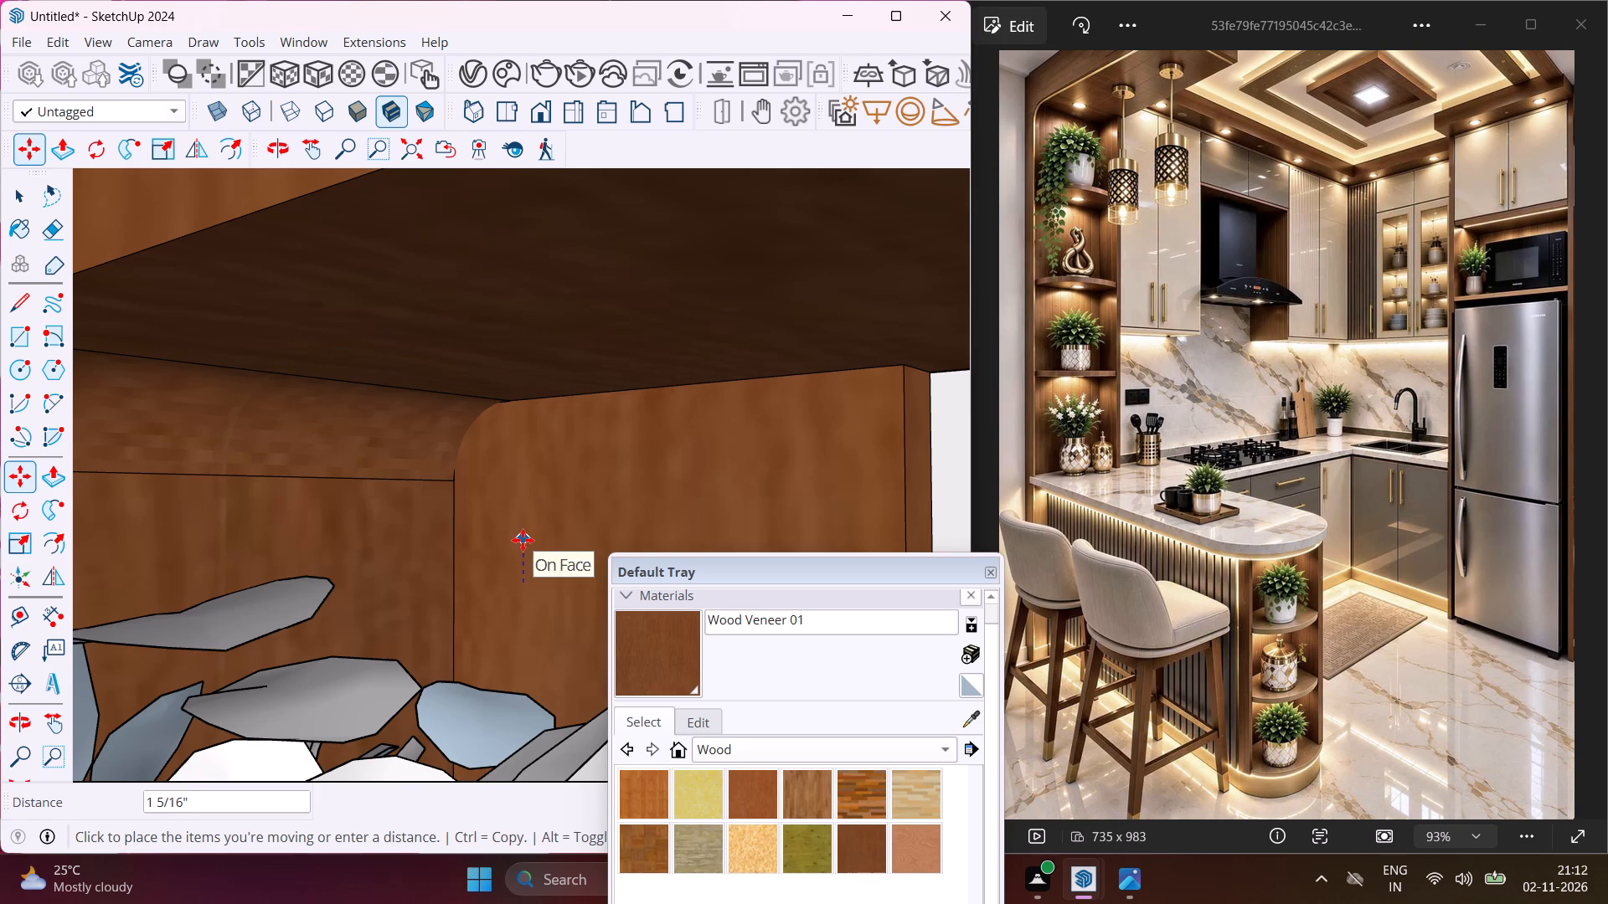
pyautogui.click(521, 542)
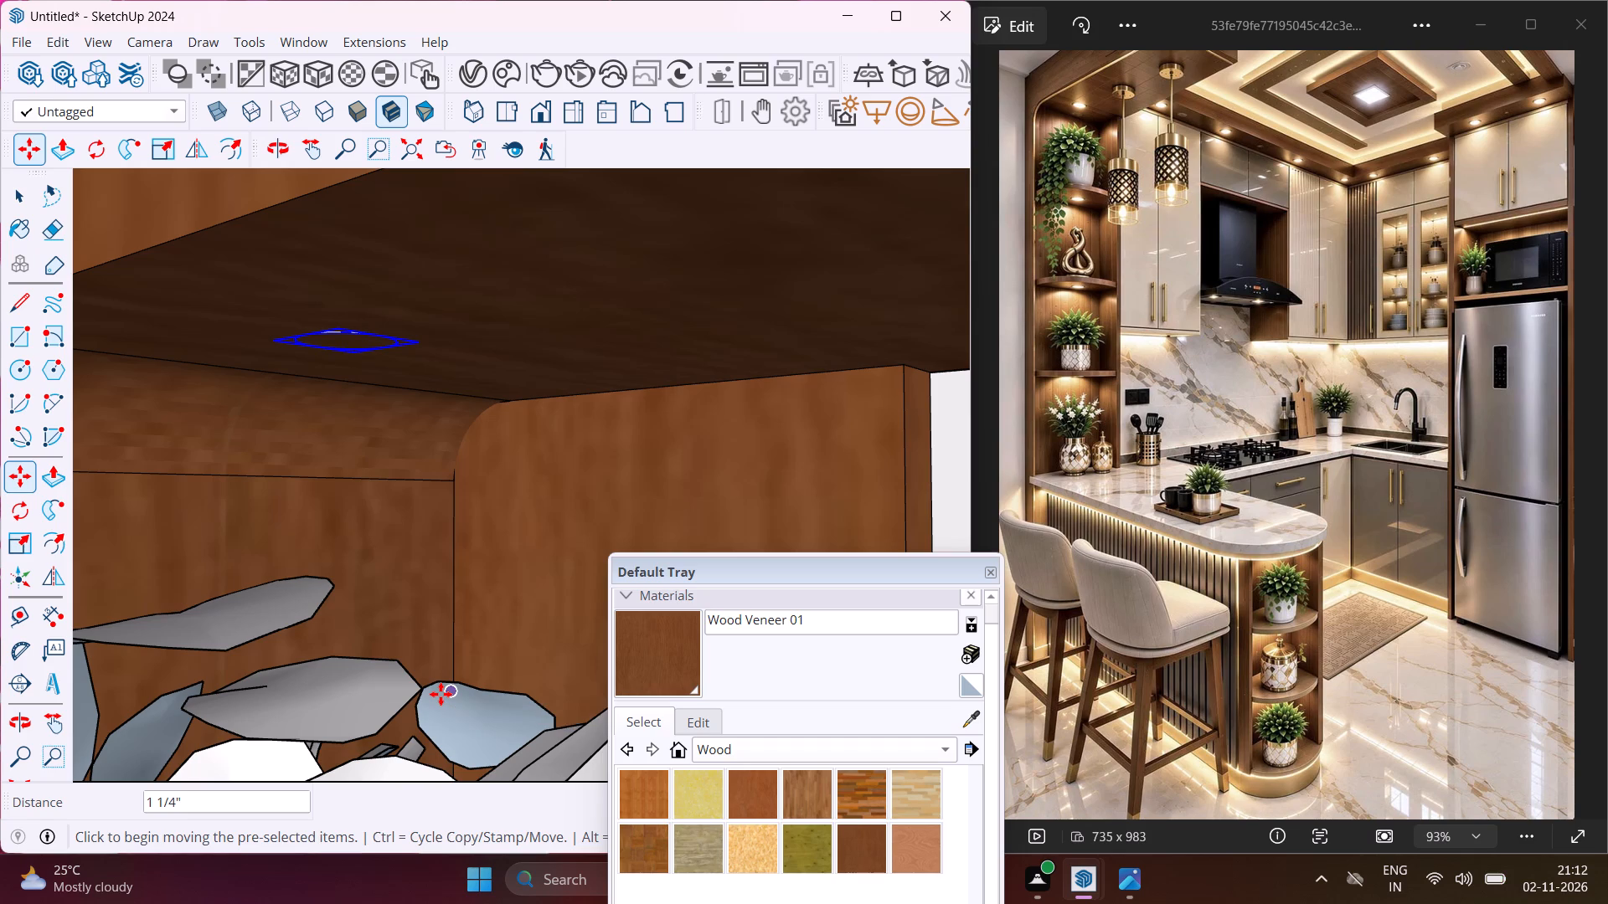
pyautogui.scroll(-1, 439, 696)
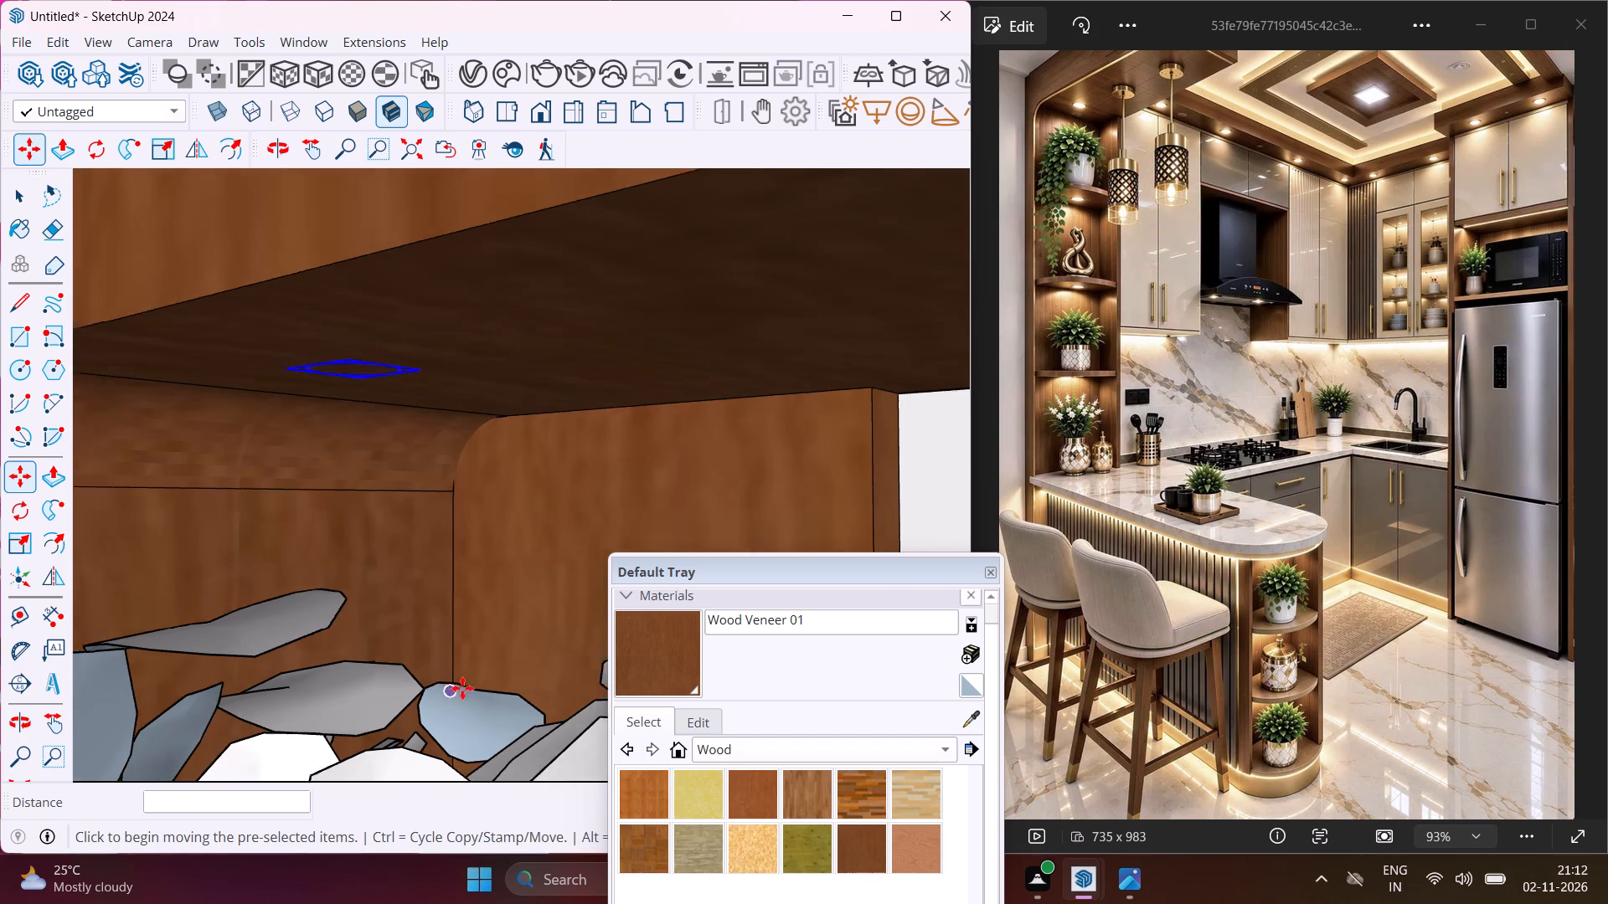
pyautogui.scroll(-1, 462, 688)
pyautogui.scroll(-9, 541, 511)
pyautogui.press('Escape')
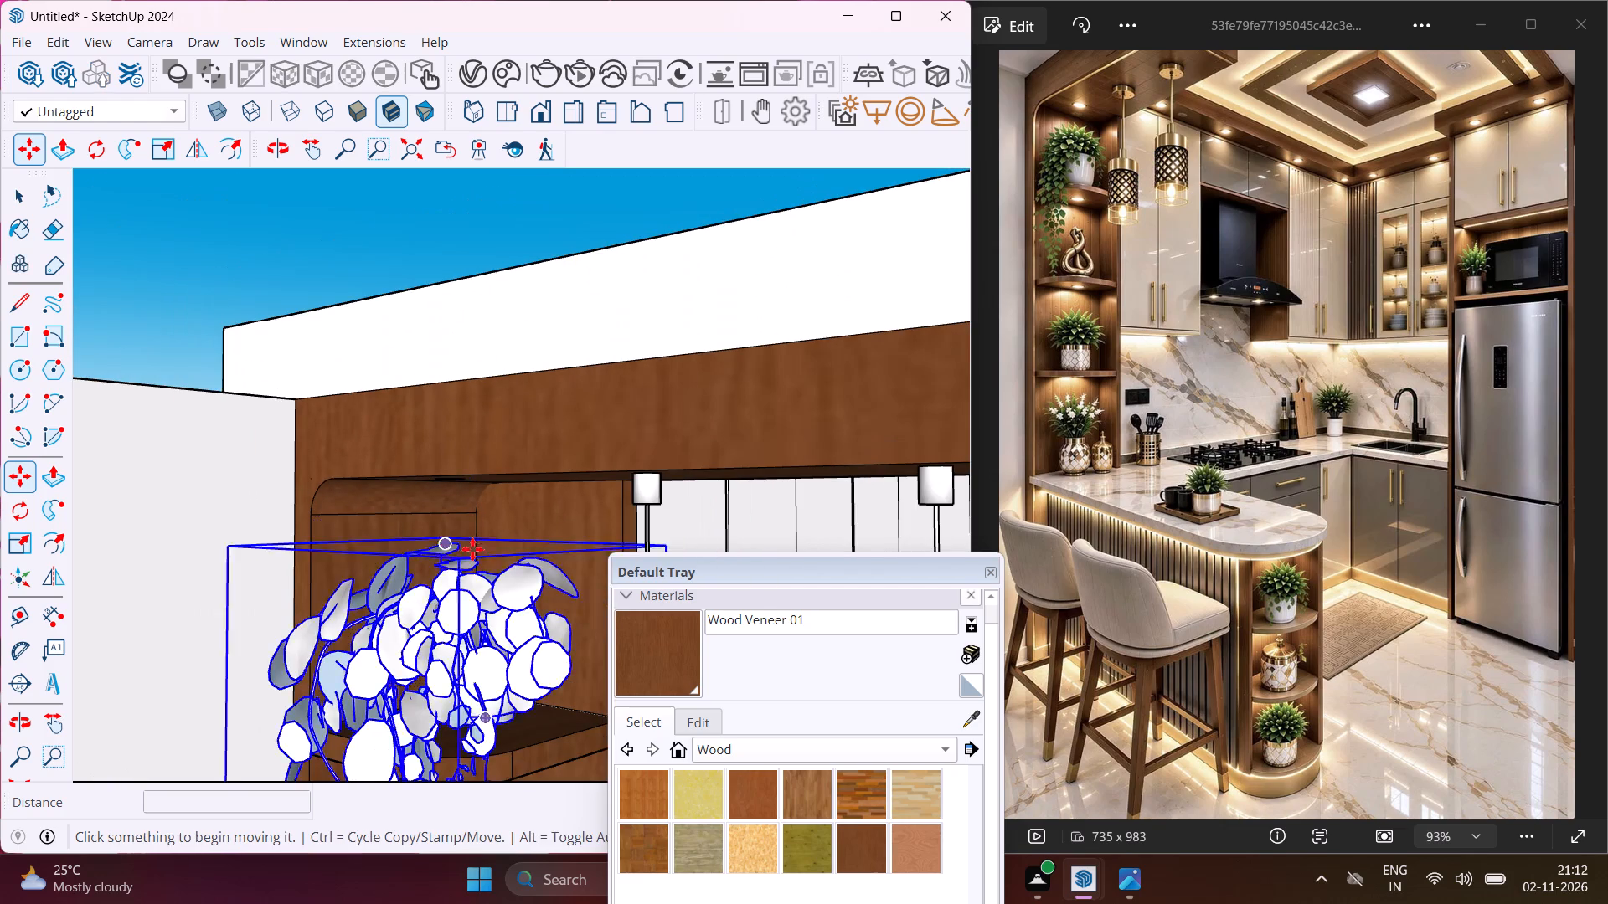
# Paint the remaining inner side face of the overhead beam above the tower with Wood Veneer 01.
pyautogui.click(683, 652)
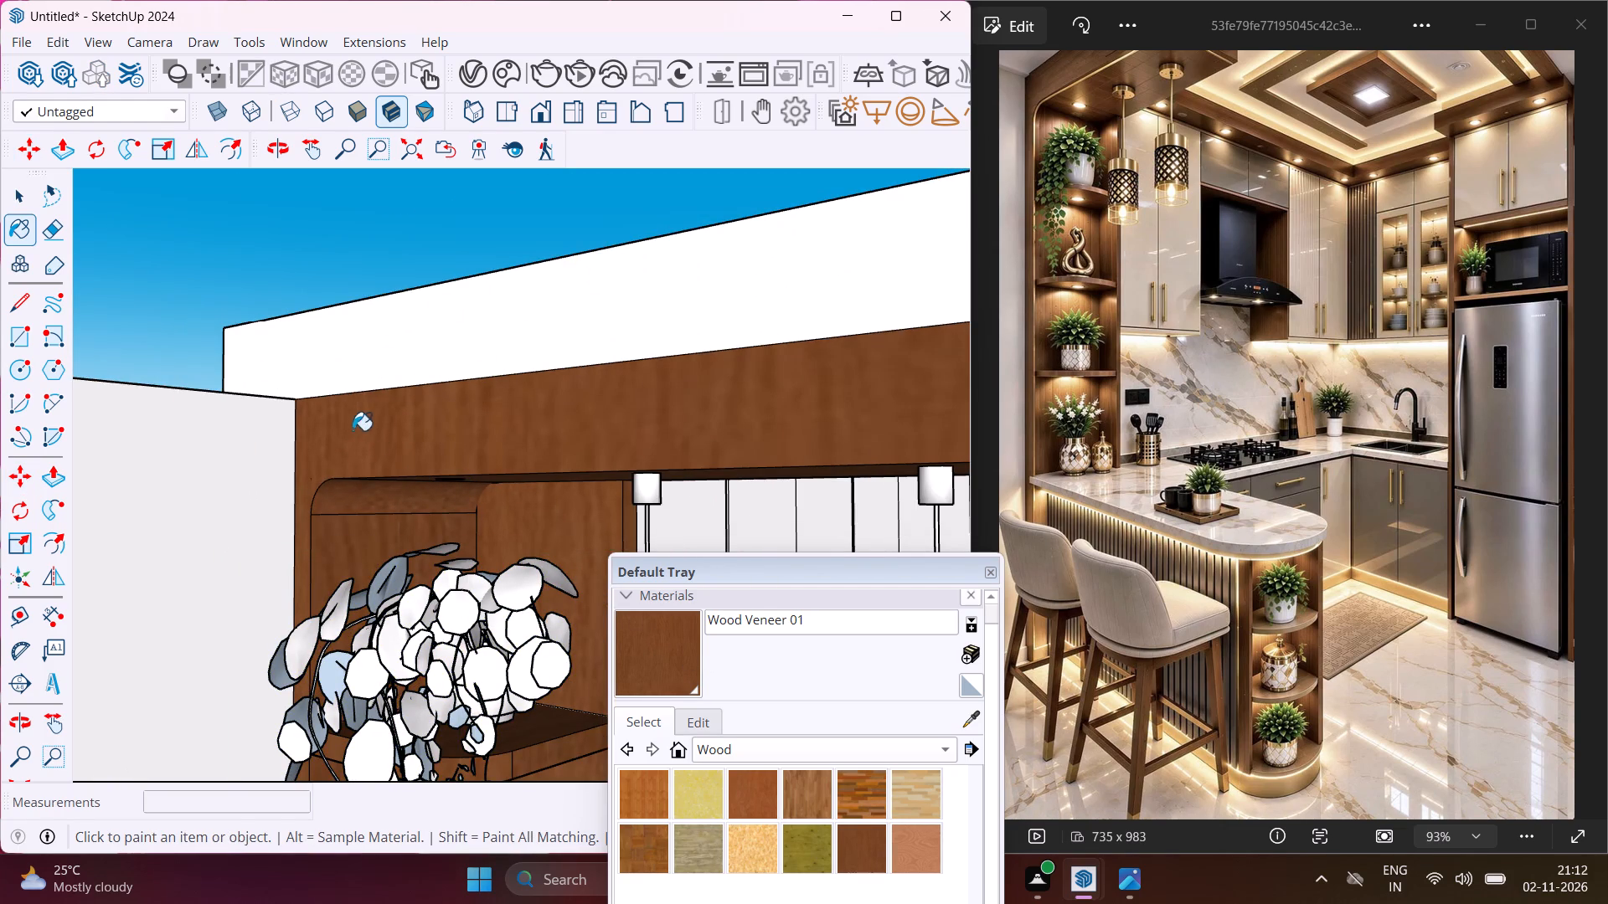
pyautogui.scroll(-5, 316, 434)
pyautogui.scroll(-6, 228, 452)
pyautogui.moveTo(492, 479); pyautogui.dragTo(216, 424, button='middle')
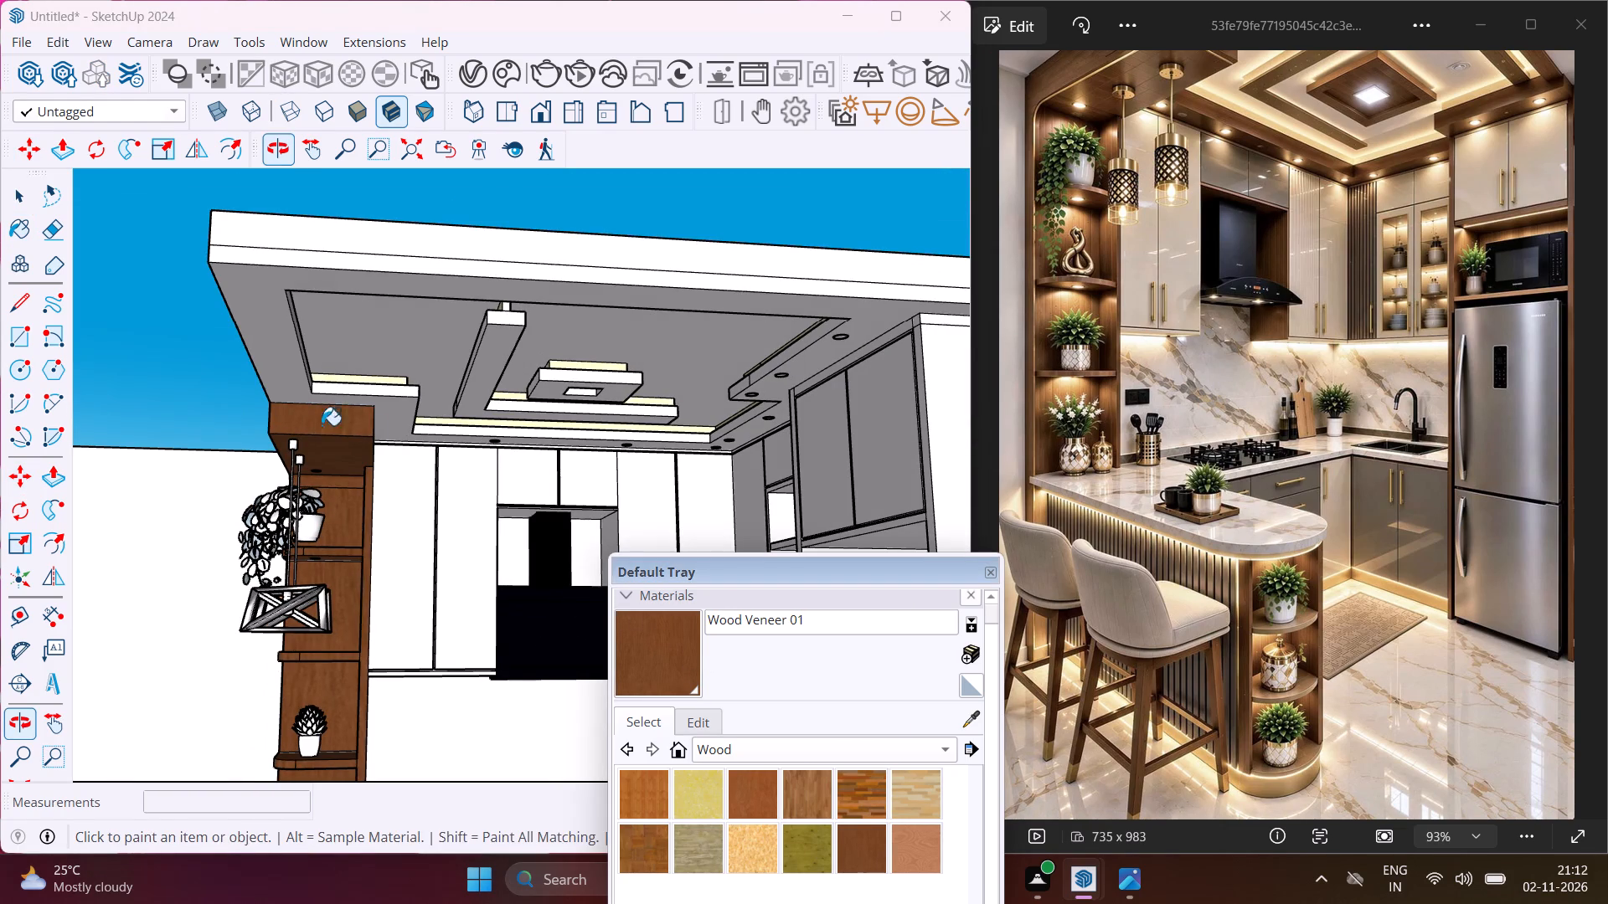
pyautogui.scroll(9, 372, 464)
pyautogui.moveTo(379, 393); pyautogui.dragTo(313, 380, button='middle')
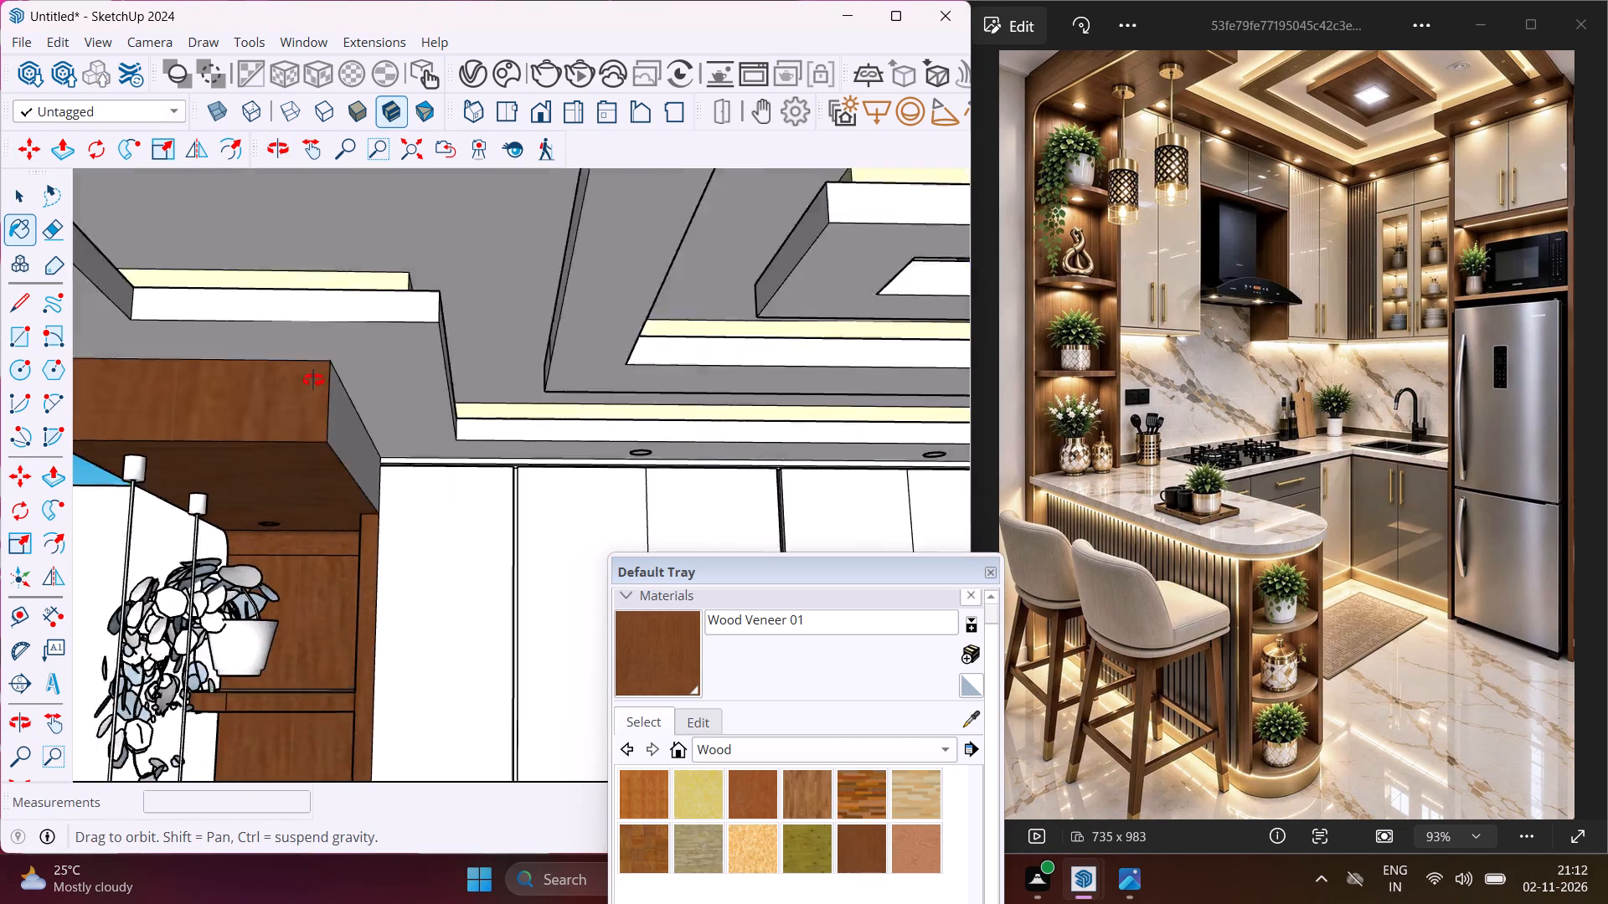
pyautogui.moveTo(313, 380); pyautogui.dragTo(210, 374, button='middle')
pyautogui.click(298, 449)
# Paint the ceiling border's underside and the front edge of its stepped corner near the tower with Wood Veneer 01.
pyautogui.moveTo(334, 460); pyautogui.dragTo(399, 475, button='middle')
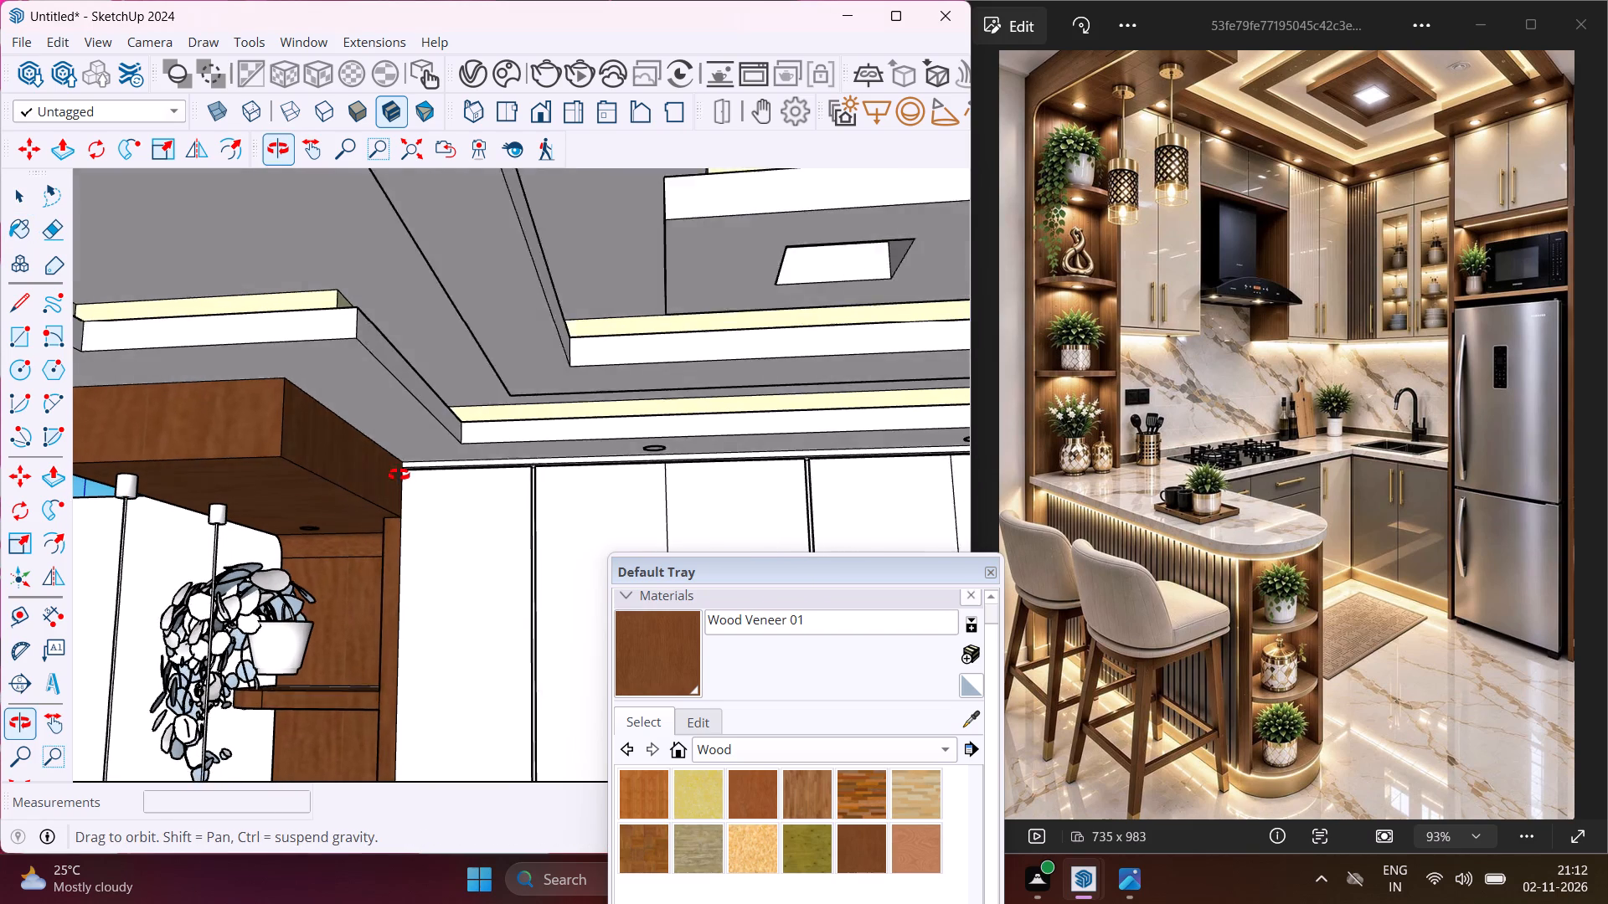
pyautogui.moveTo(399, 475); pyautogui.dragTo(410, 477, button='middle')
pyautogui.scroll(-5, 396, 517)
pyautogui.moveTo(394, 517); pyautogui.dragTo(528, 523, button='middle')
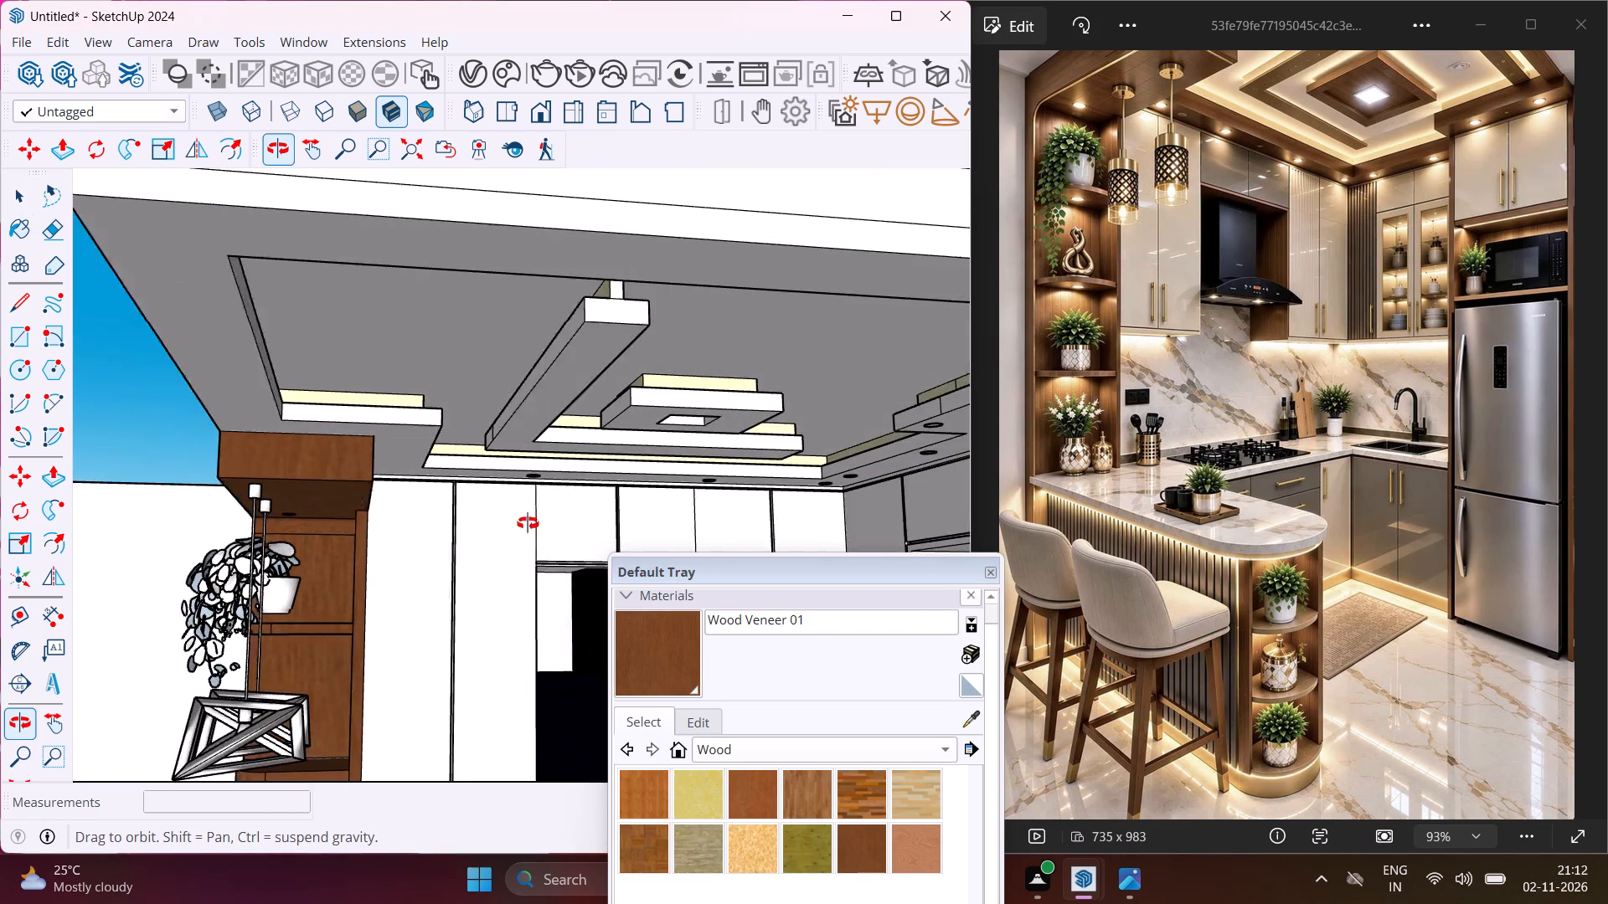
pyautogui.moveTo(528, 523); pyautogui.dragTo(541, 521, button='middle')
pyautogui.scroll(3, 502, 378)
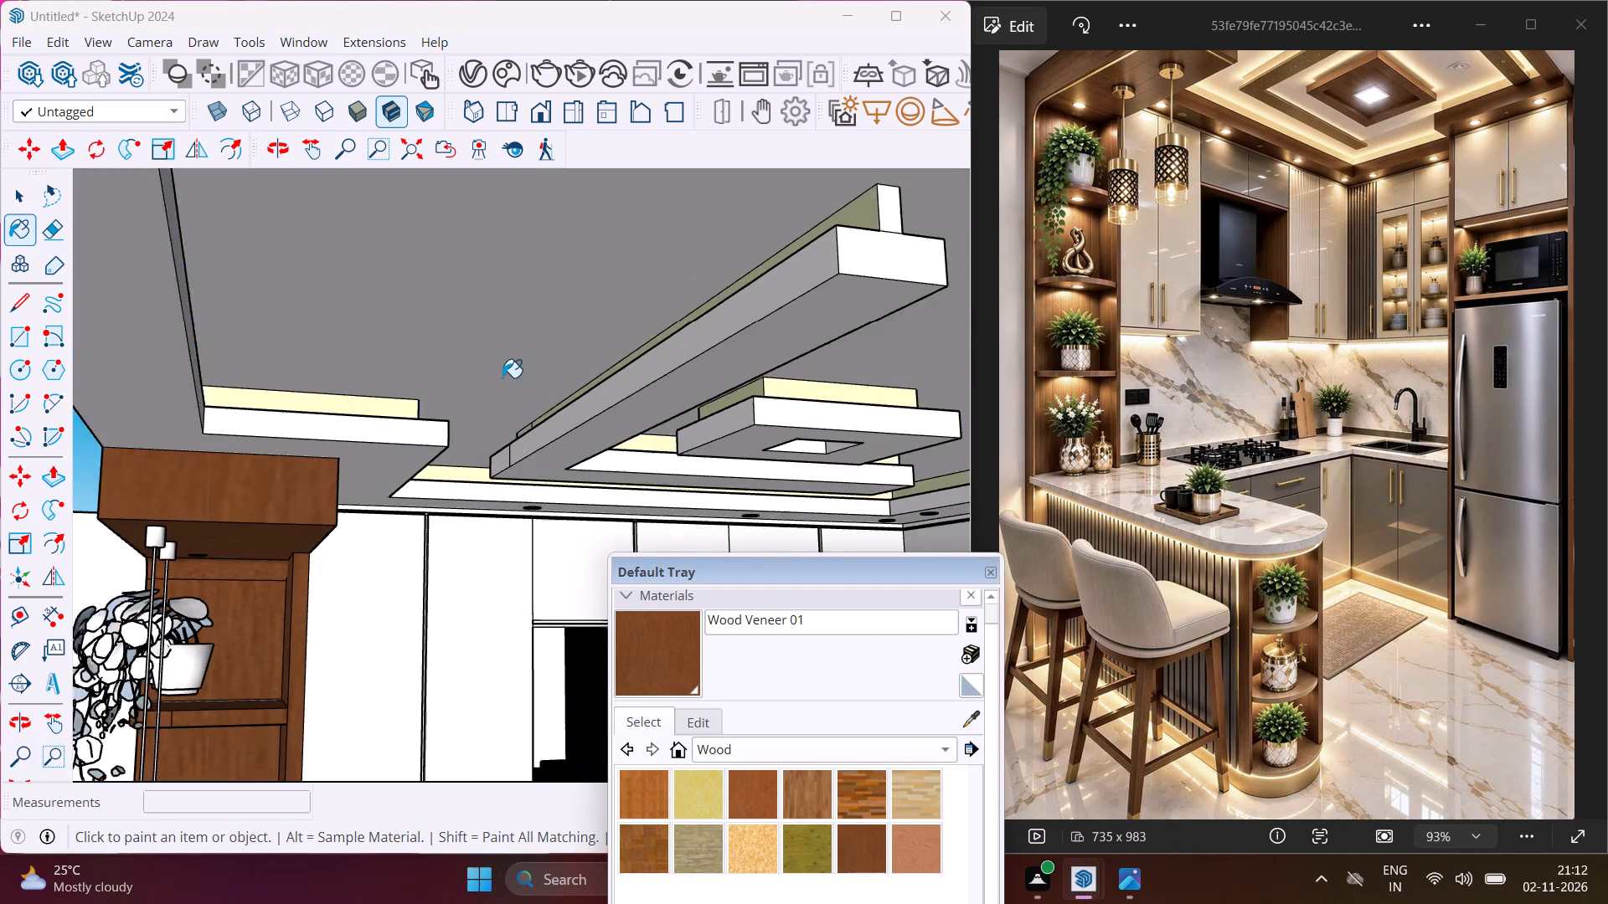
pyautogui.scroll(7, 502, 378)
pyautogui.click(327, 525)
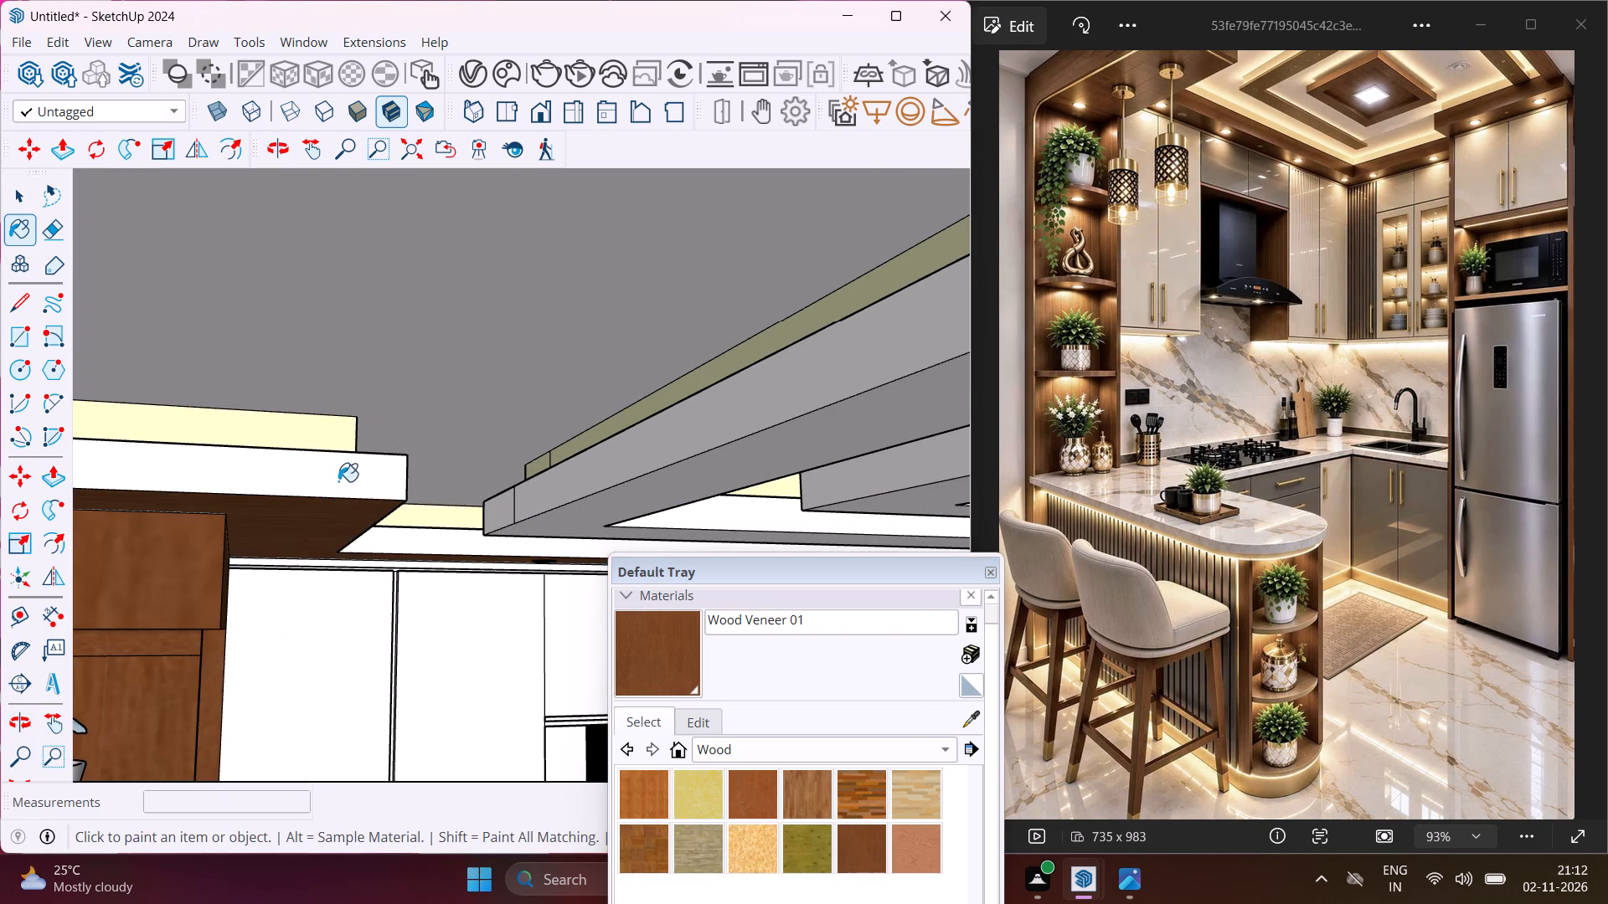
pyautogui.click(338, 481)
# Paint the L-shaped ceiling strip's underside and long edges, plus the ceiling border's back and side inner edges, with Wood Veneer 01.
pyautogui.click(563, 489)
pyautogui.click(506, 503)
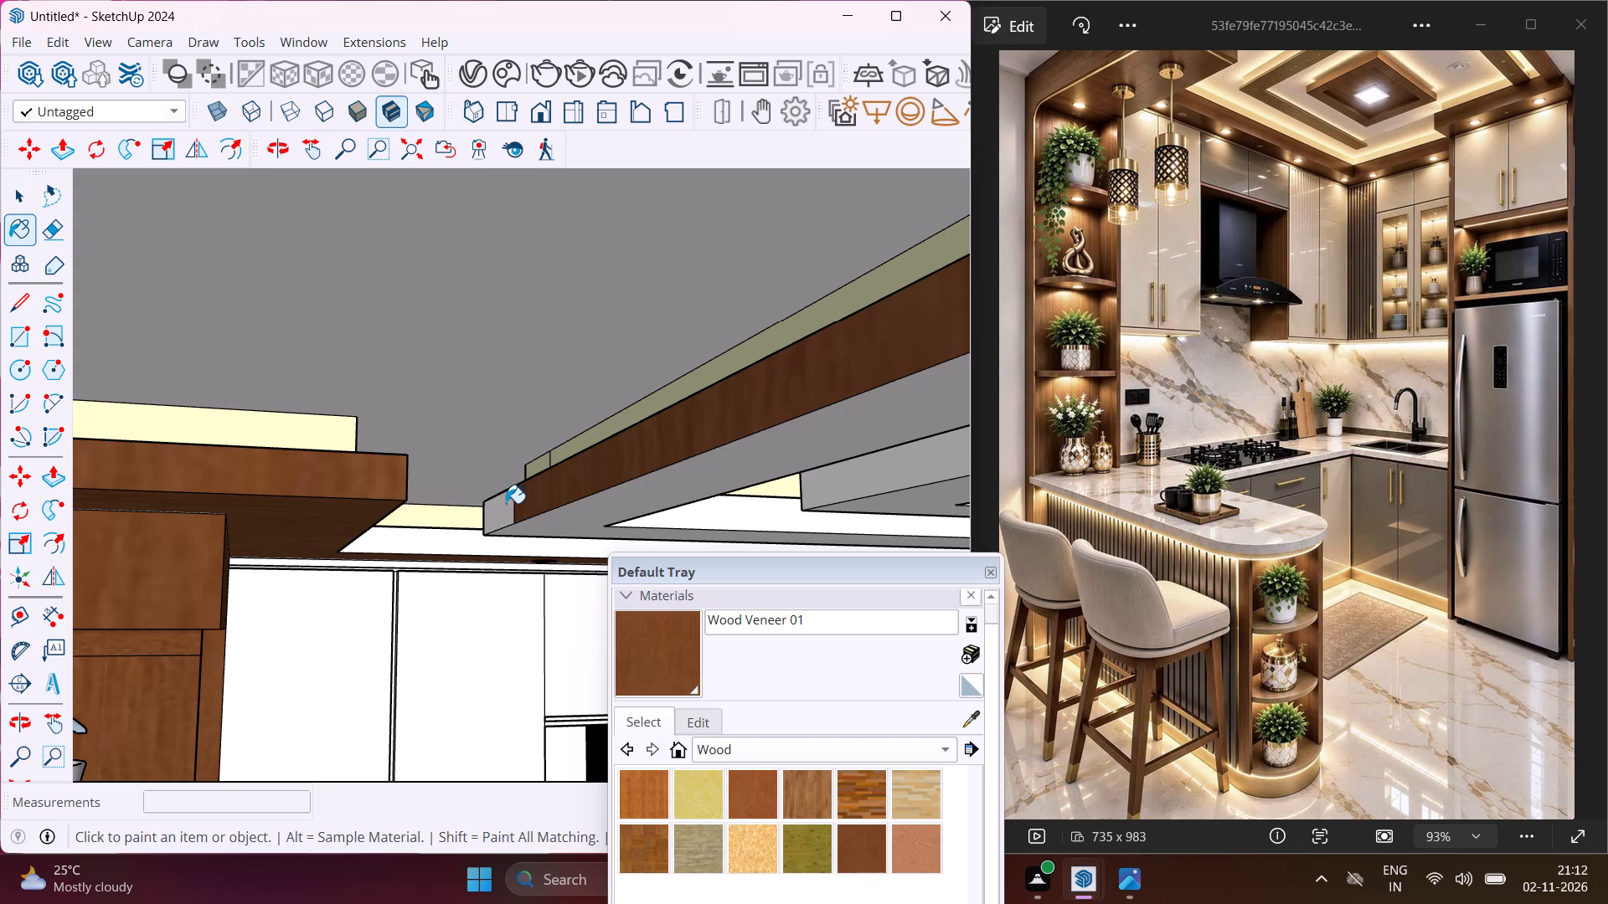
pyautogui.click(513, 537)
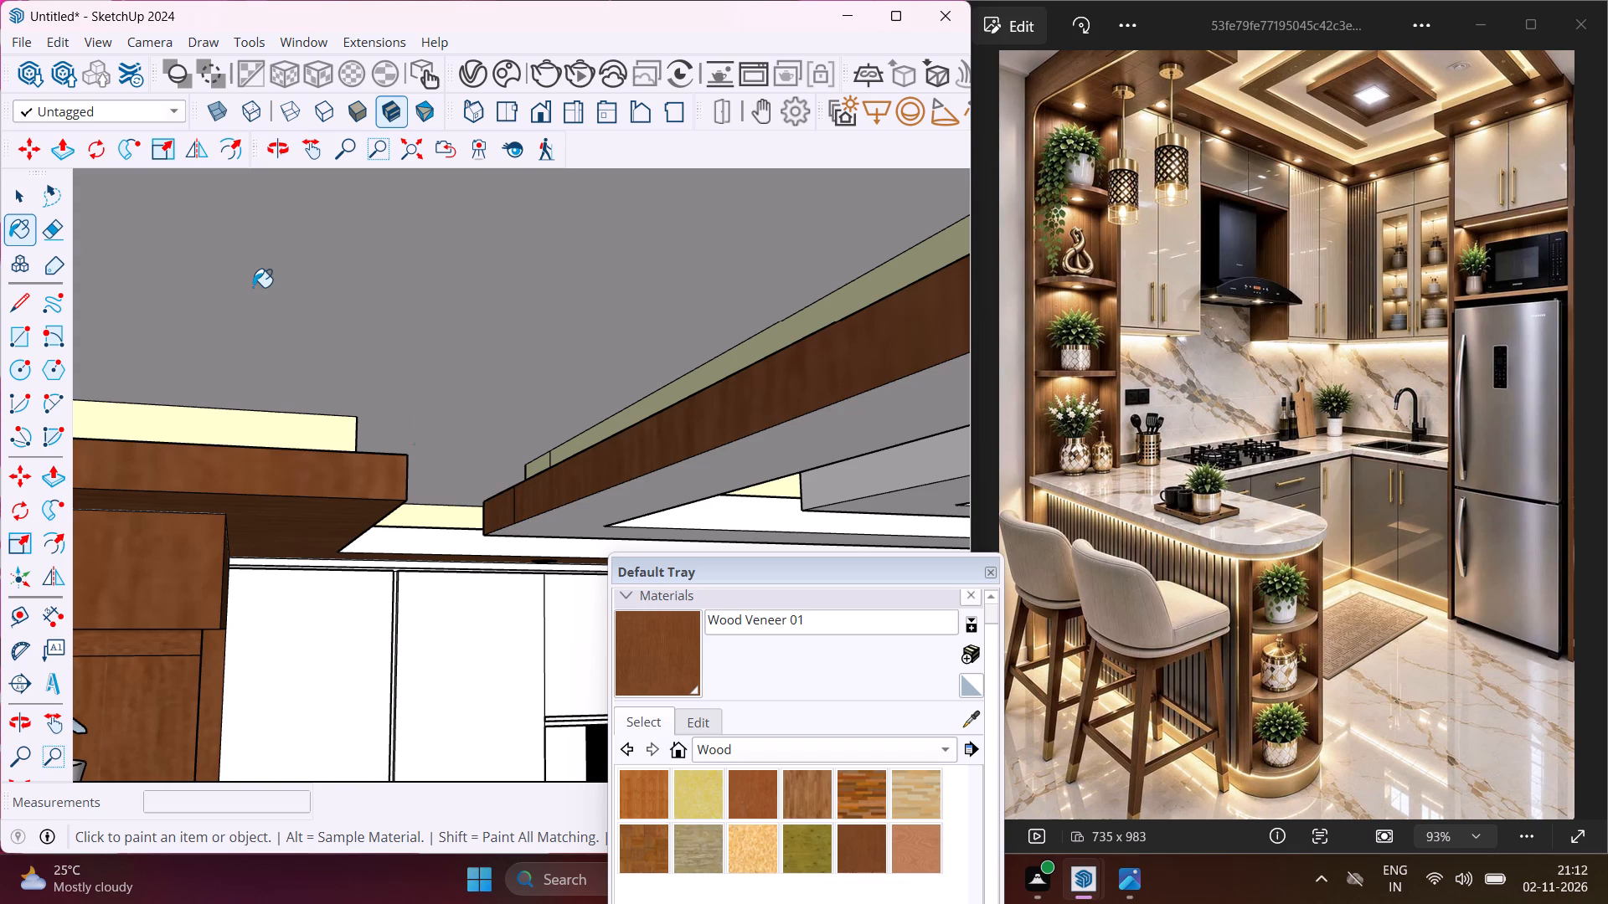
pyautogui.scroll(4, 383, 532)
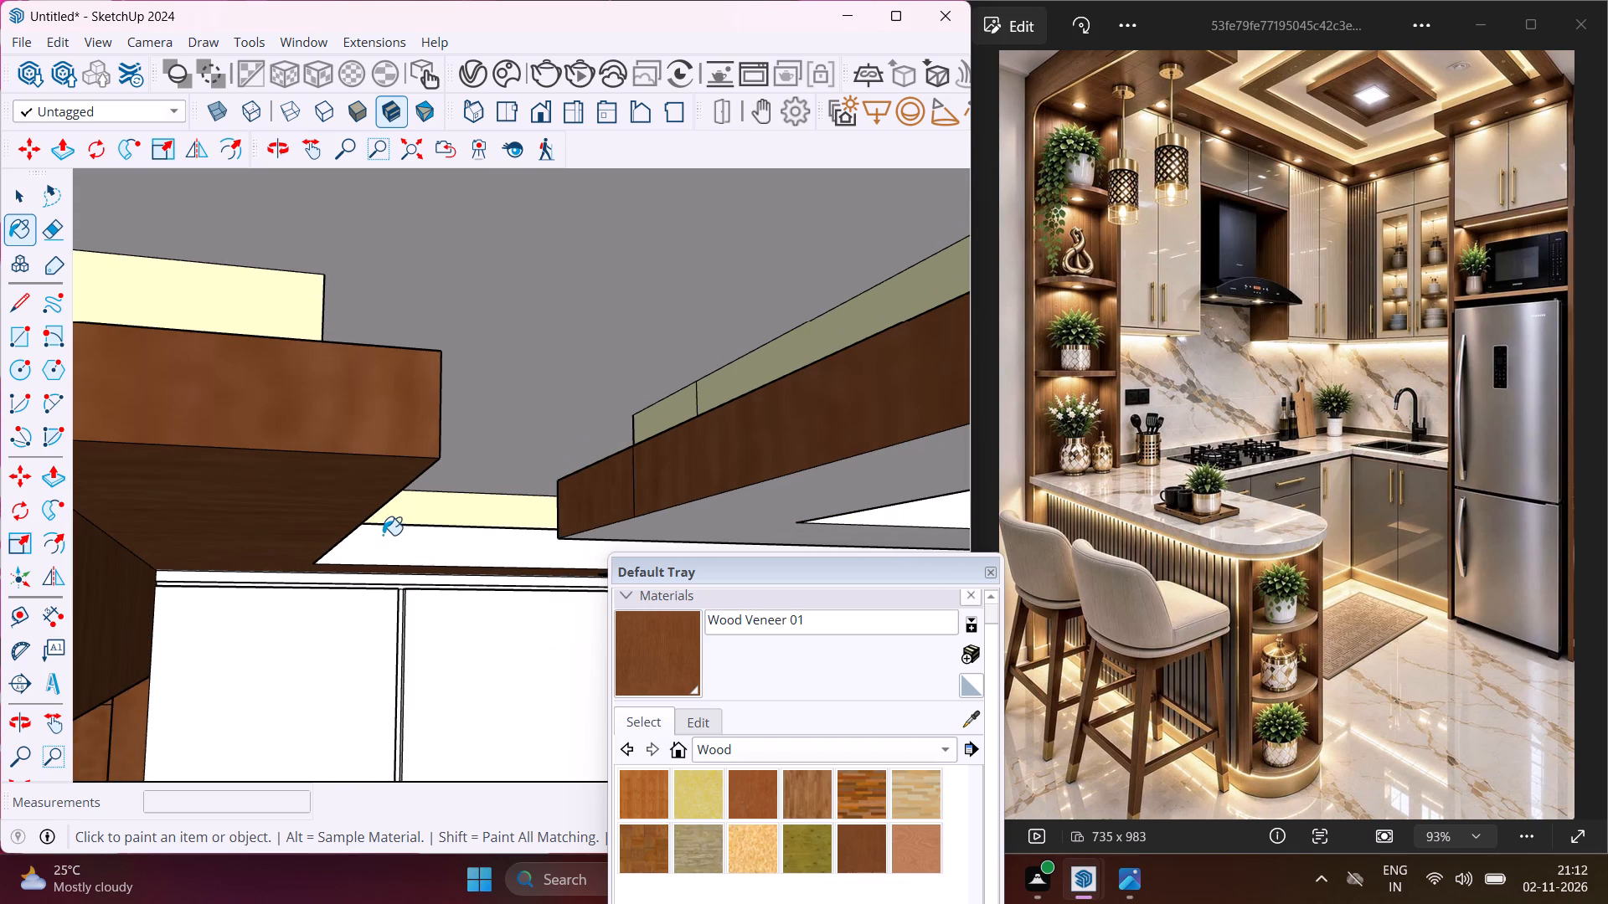
pyautogui.click(383, 535)
pyautogui.click(708, 526)
pyautogui.moveTo(696, 501); pyautogui.dragTo(460, 431, button='middle')
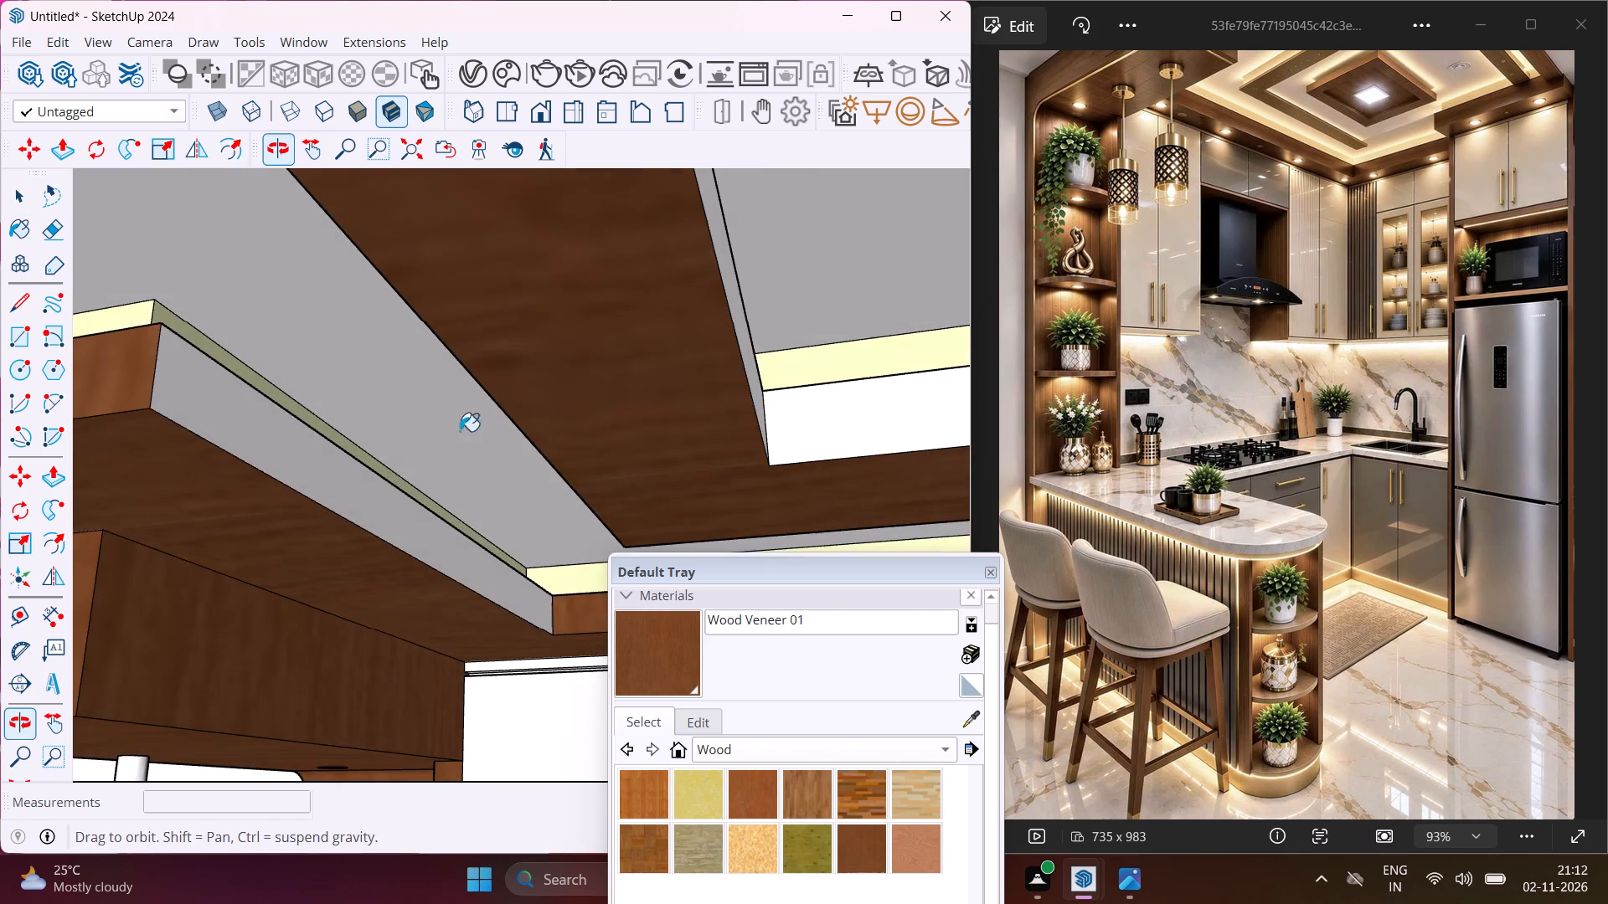
pyautogui.click(814, 424)
pyautogui.click(754, 388)
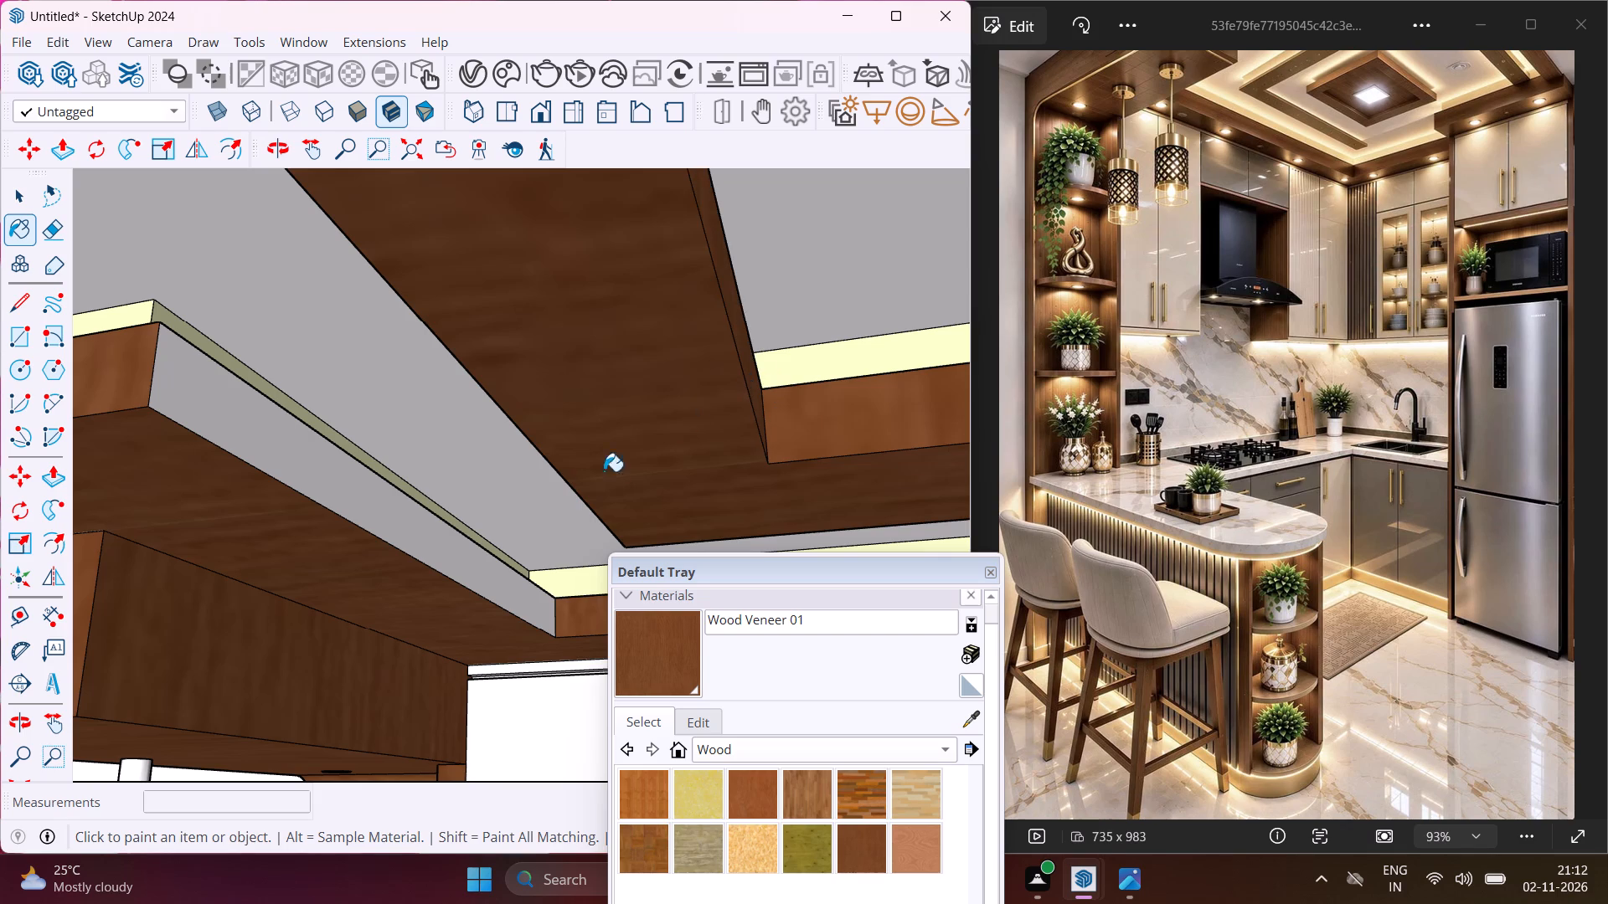
pyautogui.click(423, 542)
# Paint the end face of the L-shaped ceiling strip's long arm with Wood Veneer 01.
pyautogui.scroll(-4, 406, 532)
pyautogui.moveTo(406, 532); pyautogui.dragTo(677, 526, button='middle')
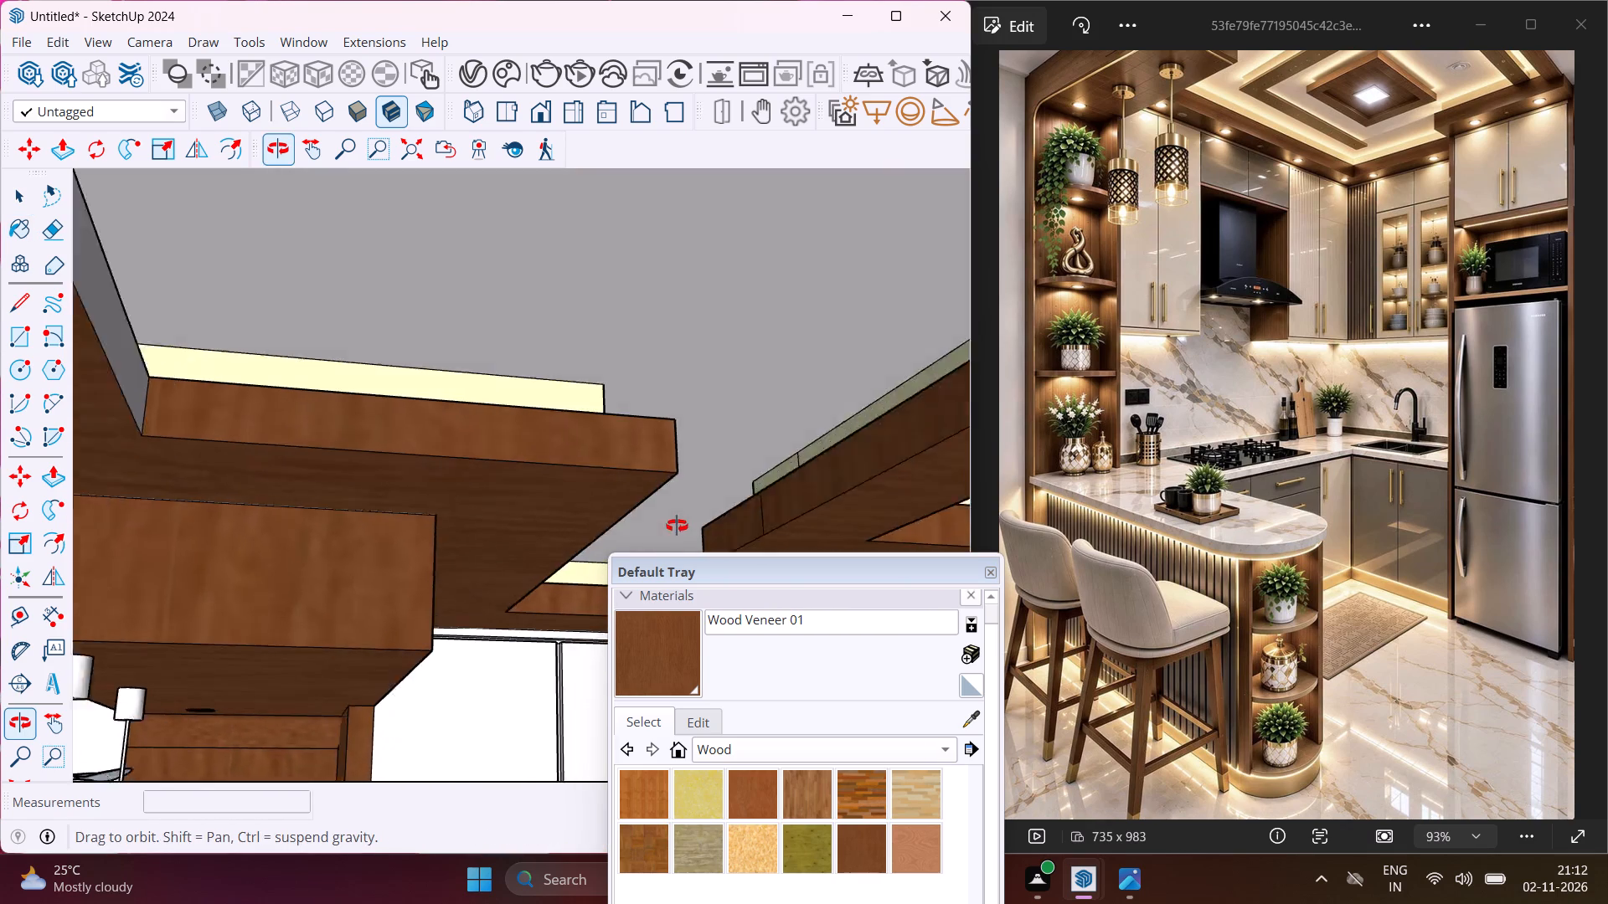
pyautogui.moveTo(677, 526); pyautogui.dragTo(678, 526, button='middle')
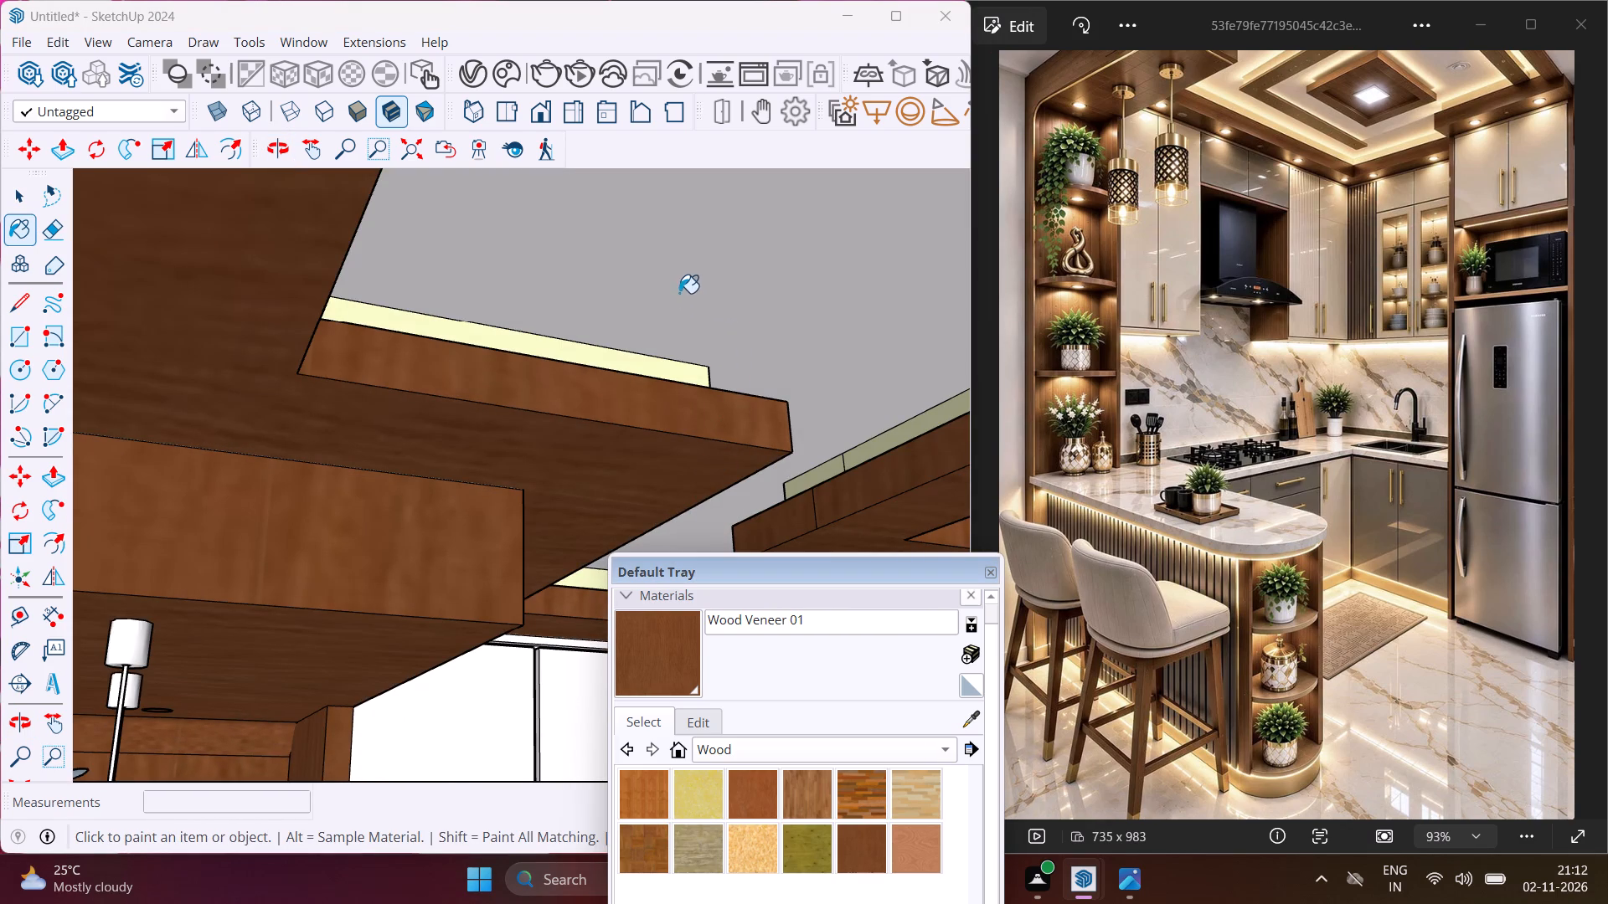
pyautogui.scroll(-6, 584, 445)
pyautogui.scroll(-5, 482, 426)
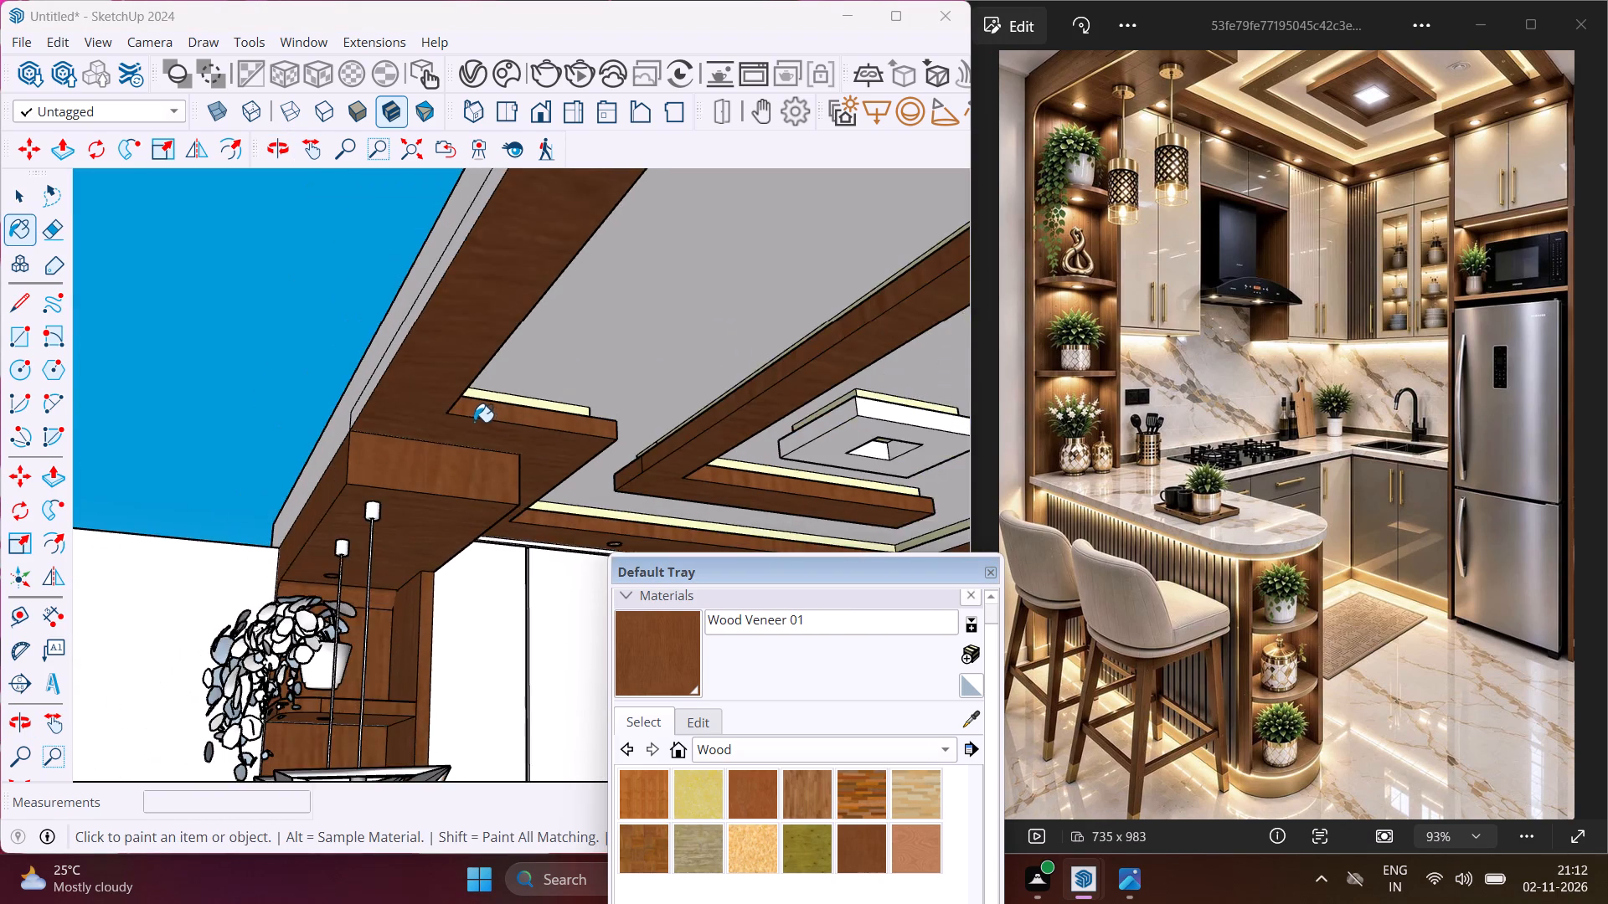
pyautogui.scroll(-6, 472, 420)
pyautogui.scroll(7, 726, 343)
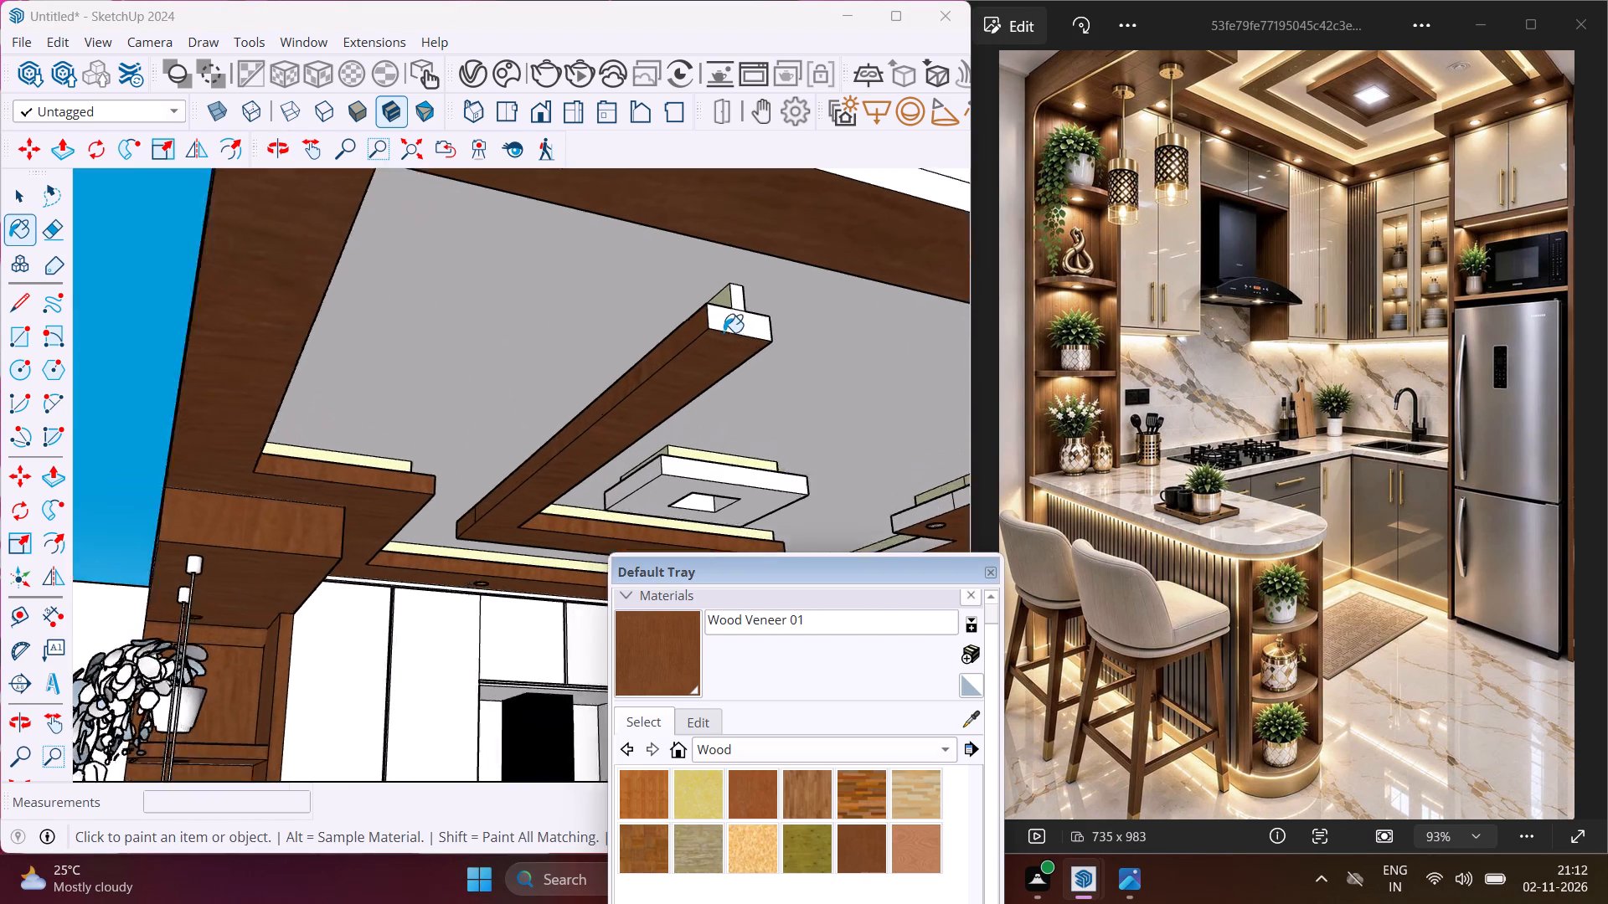
pyautogui.click(724, 320)
# Paint the central square ceiling panel's front edge, underside and adjoining side edge with Wood Veneer 01.
pyautogui.click(712, 479)
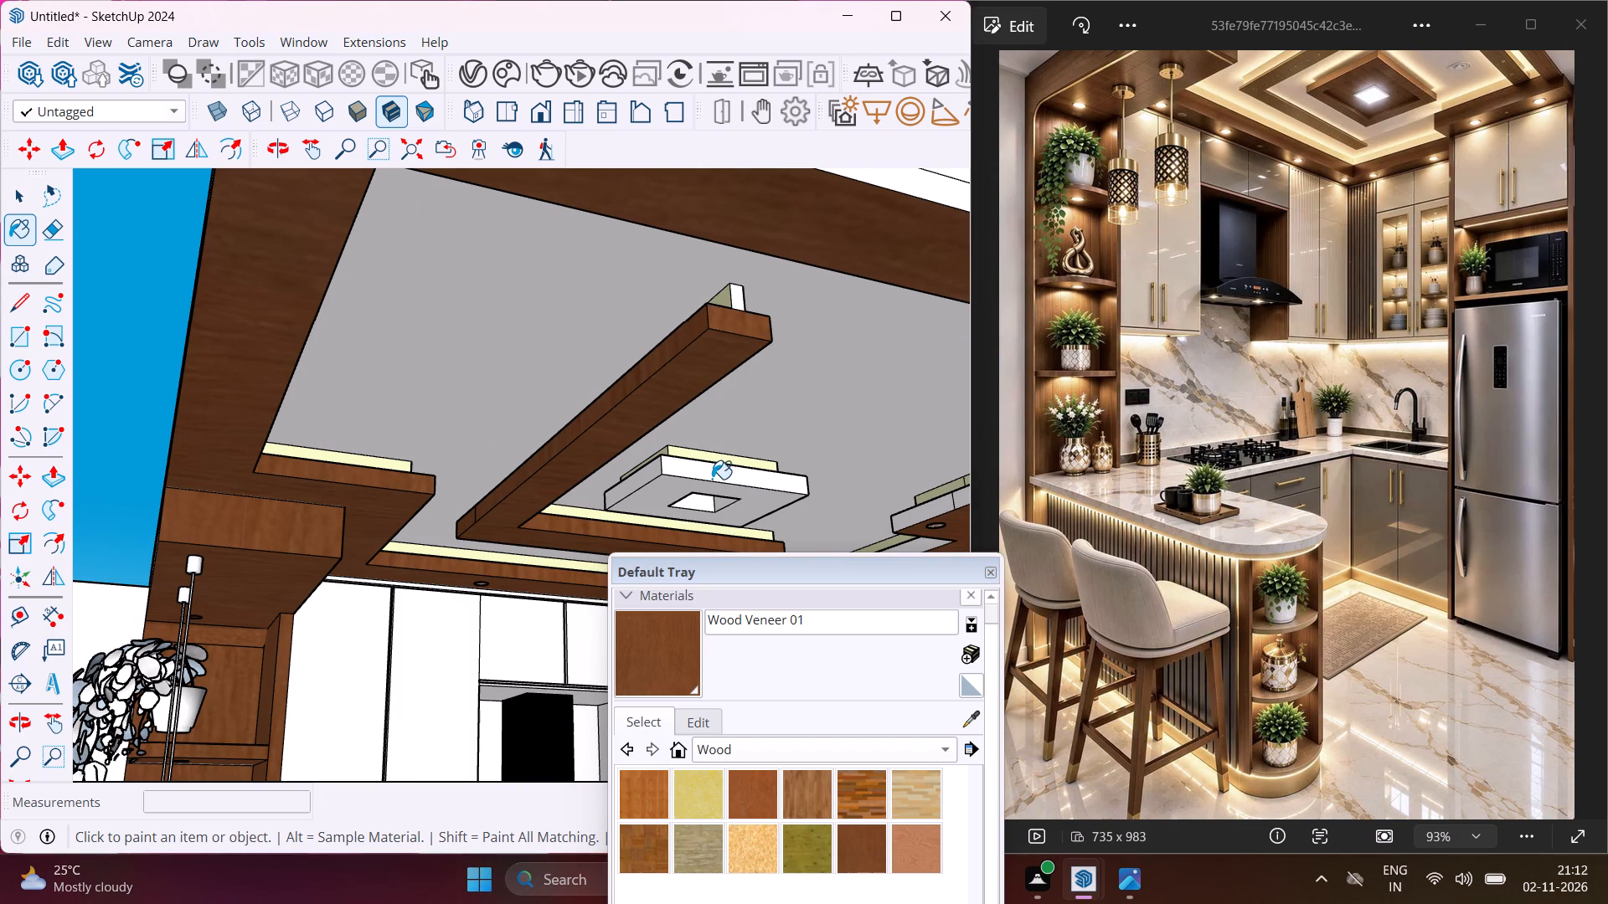
pyautogui.click(655, 495)
pyautogui.scroll(3, 636, 478)
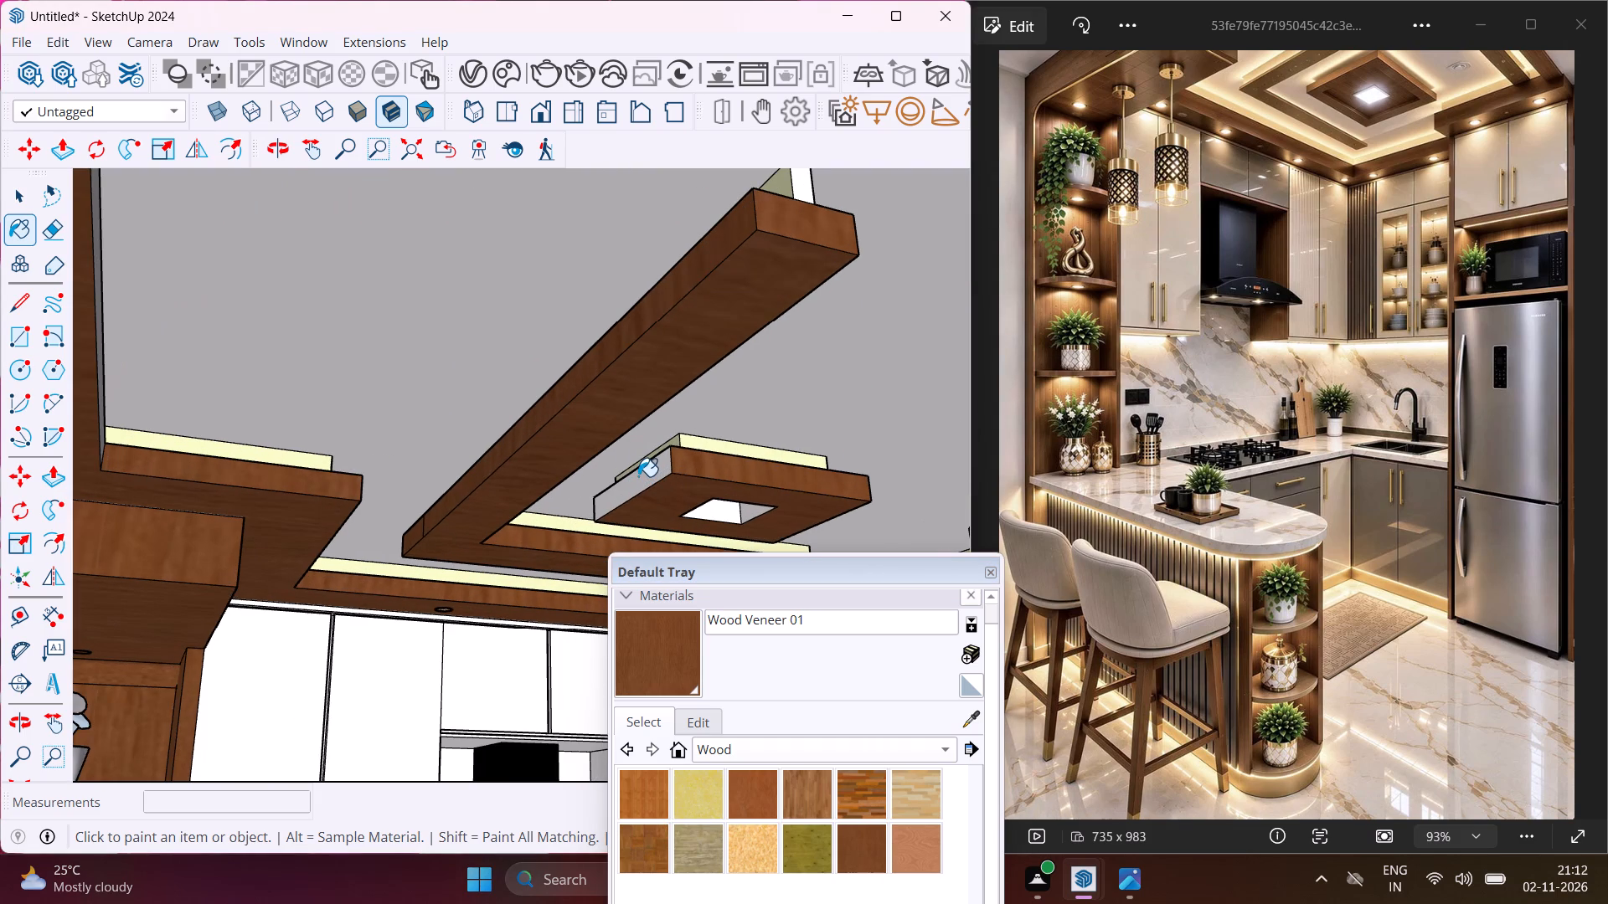
pyautogui.click(647, 478)
# Paint the ceiling border's stepped inner edges on the tall-unit side with Wood Veneer 01.
pyautogui.scroll(-3, 651, 481)
pyautogui.scroll(2, 722, 522)
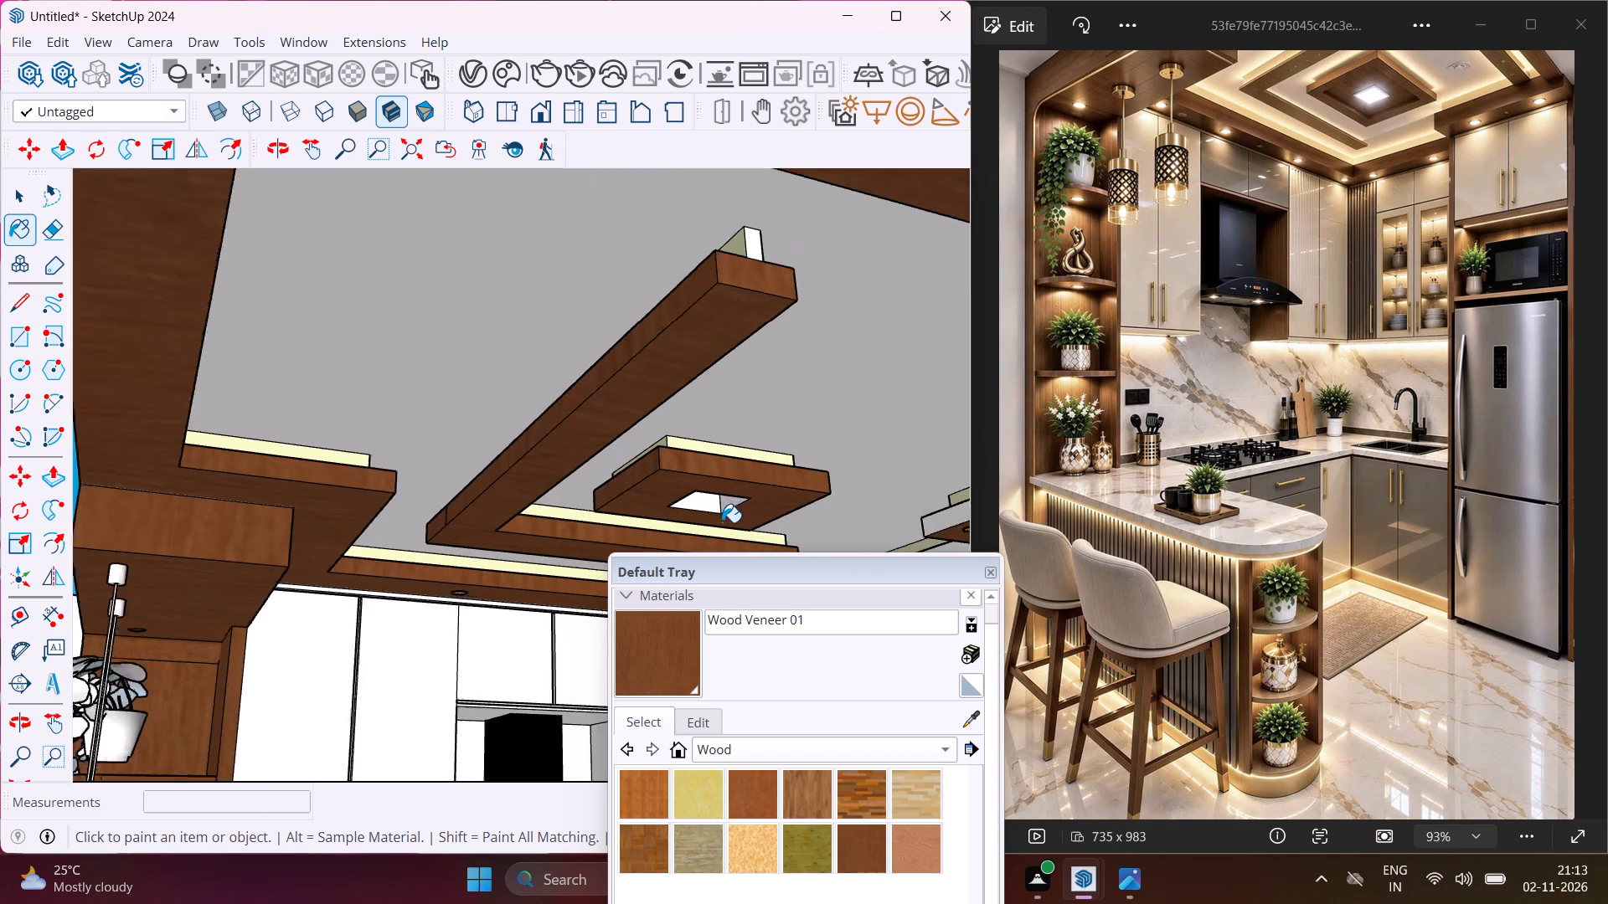
pyautogui.scroll(12, 722, 522)
pyautogui.scroll(-4, 425, 363)
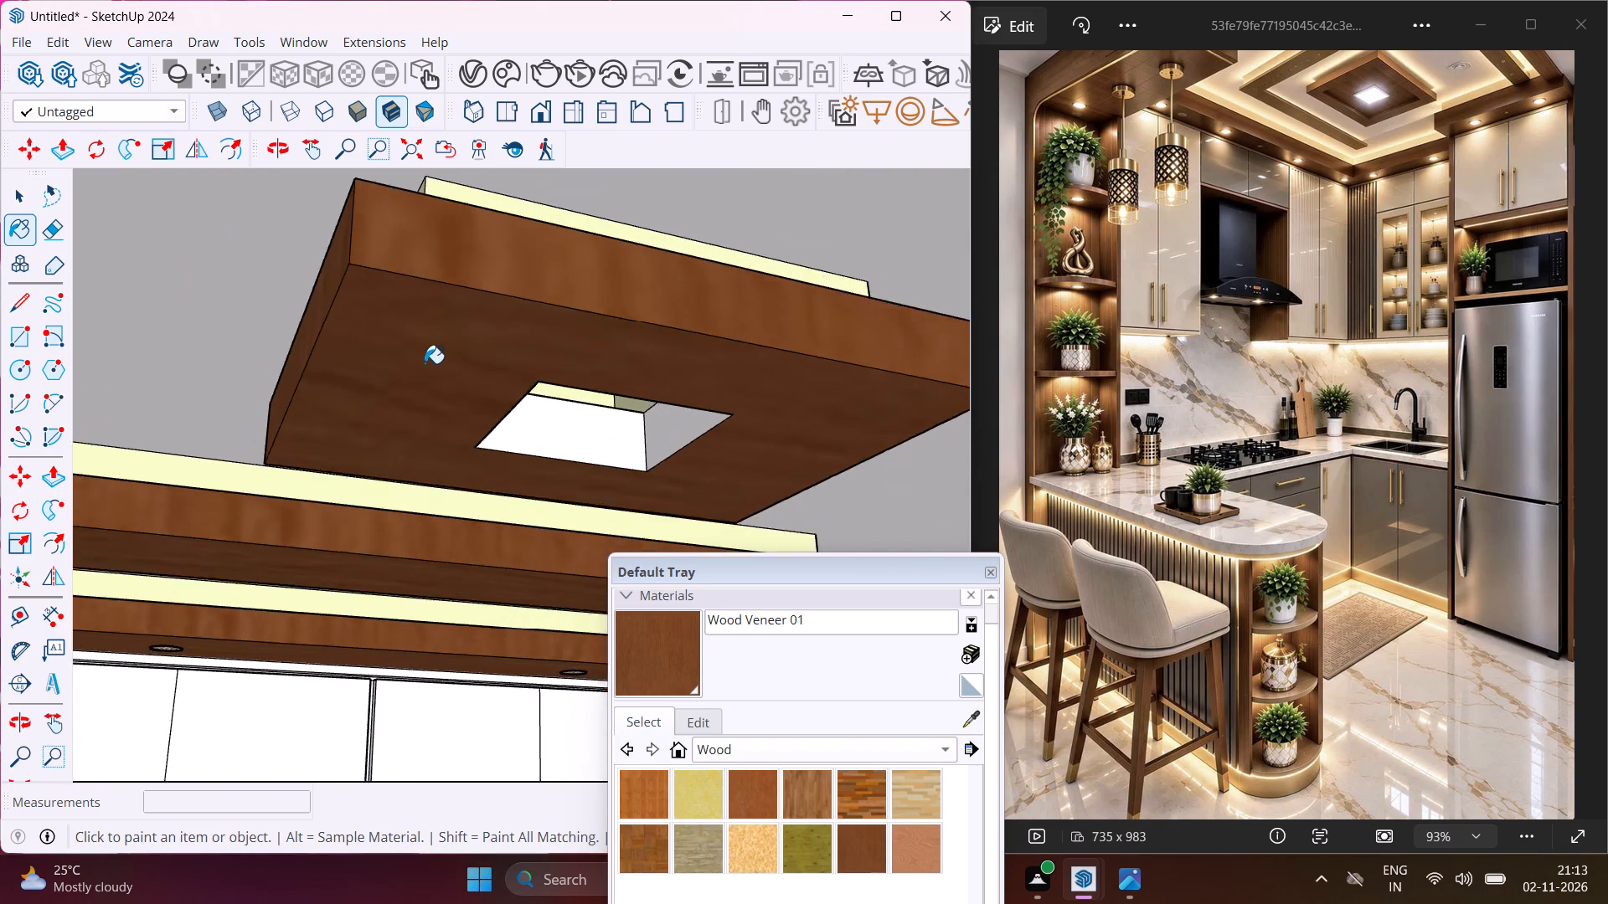
pyautogui.scroll(-17, 425, 363)
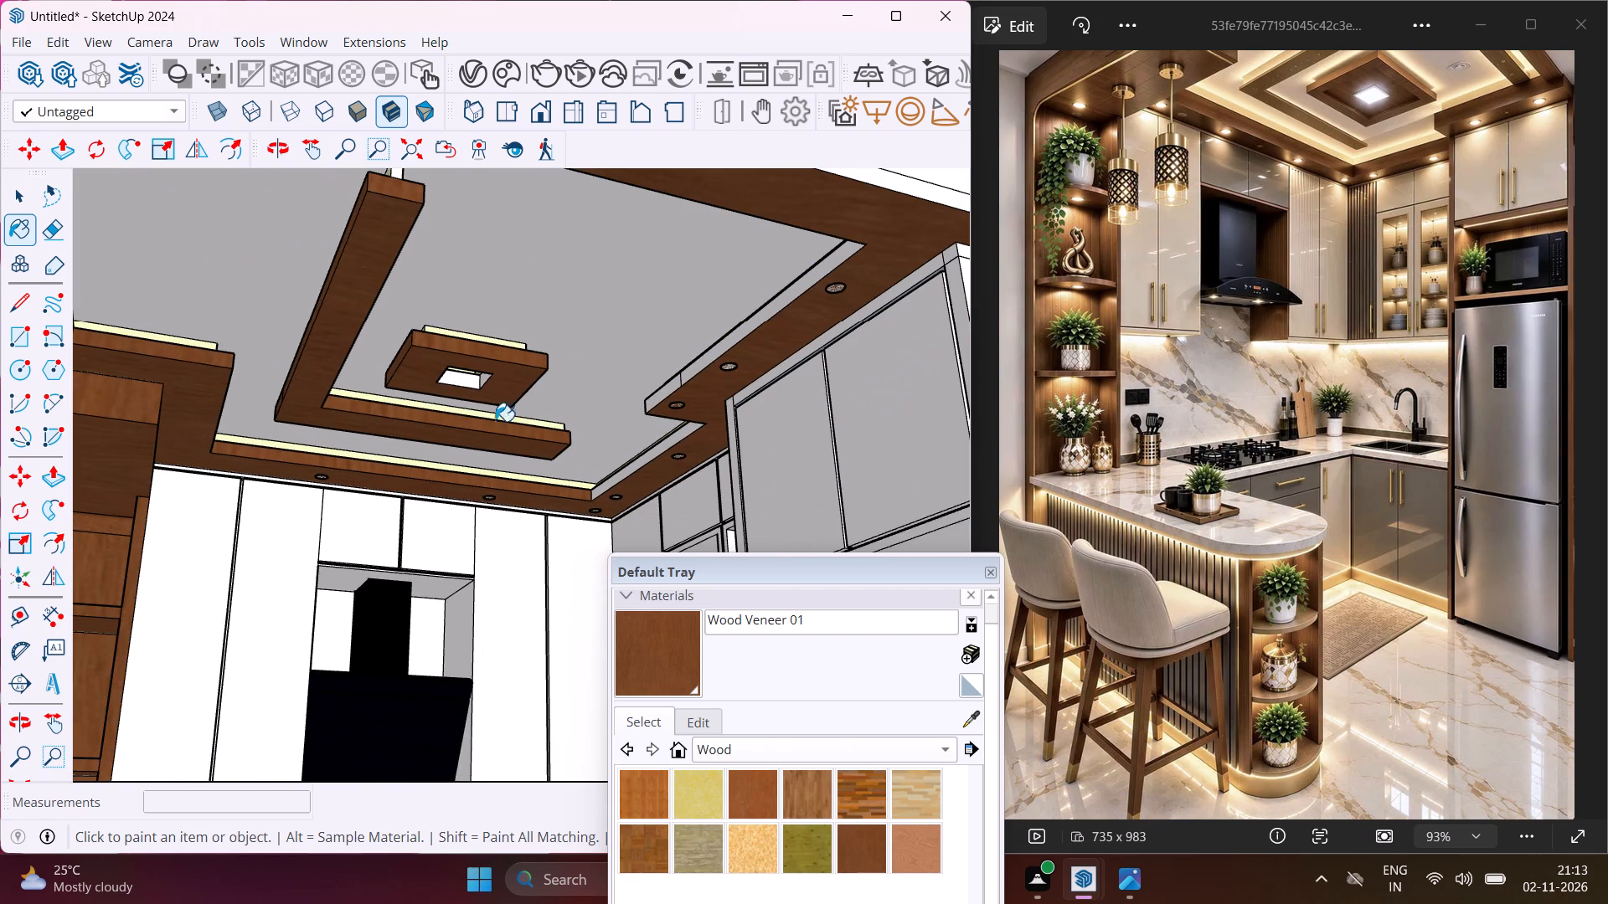
pyautogui.scroll(6, 816, 323)
pyautogui.click(750, 299)
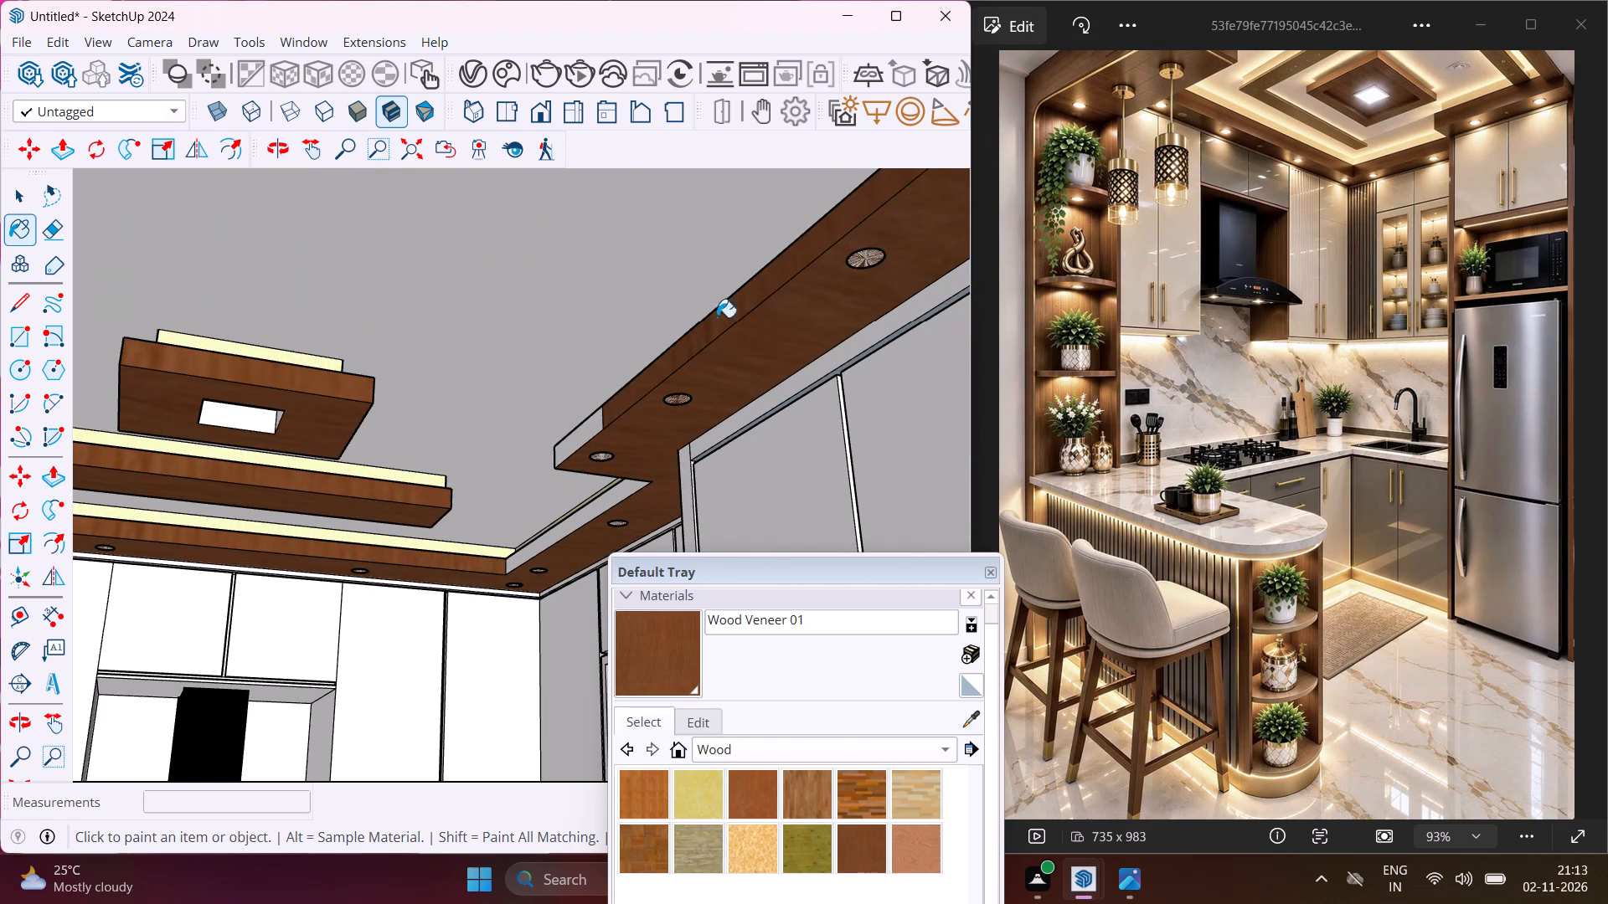
pyautogui.click(586, 430)
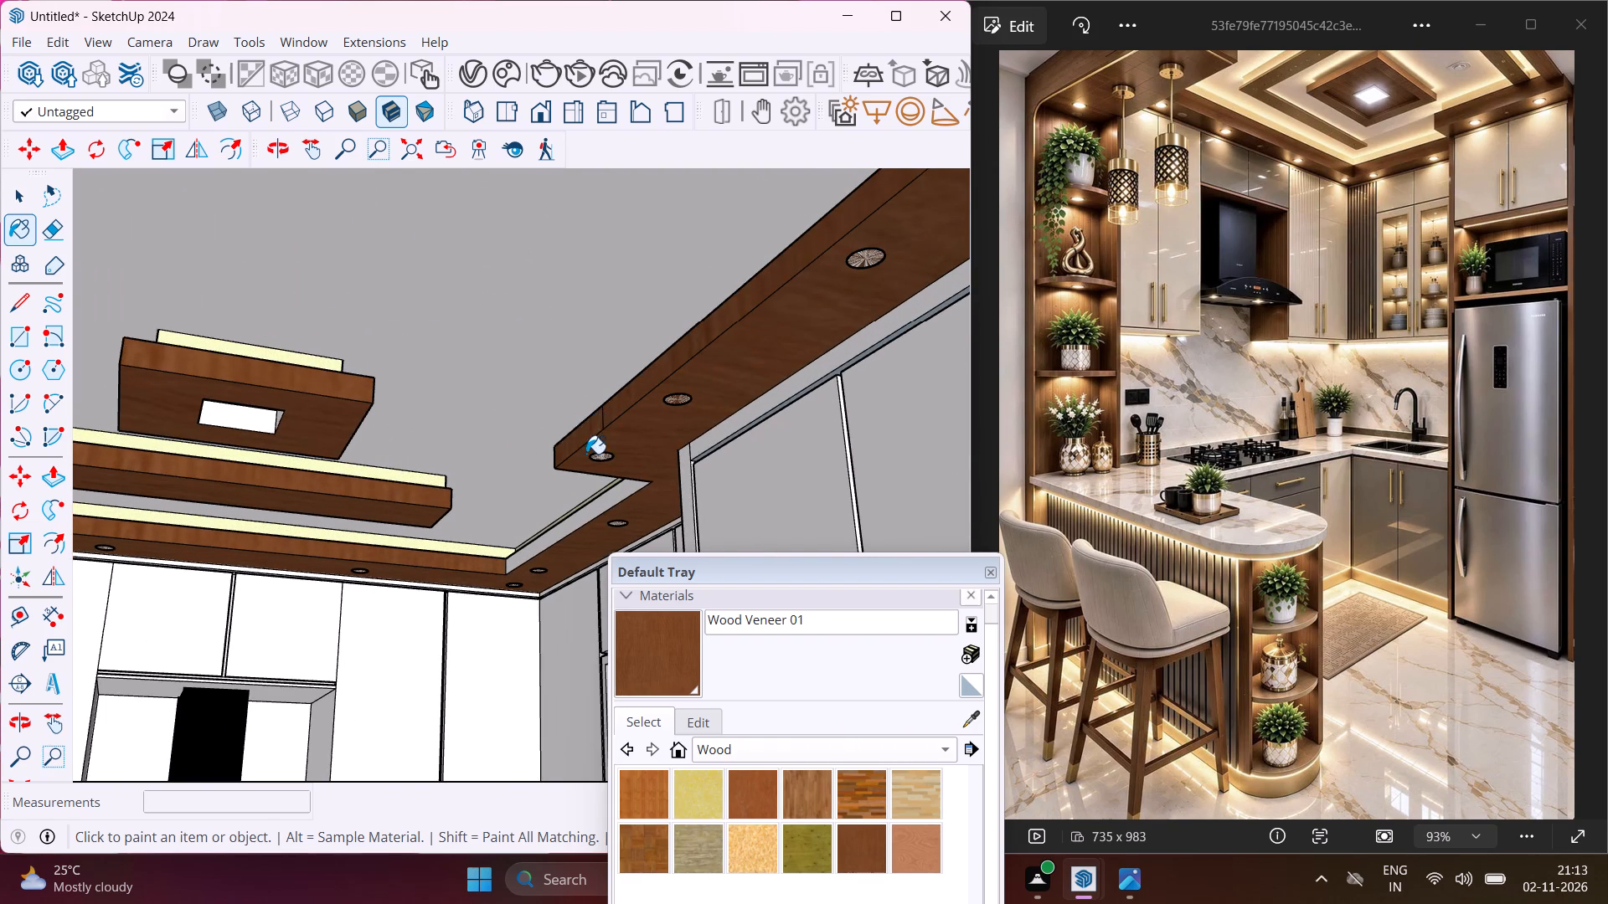
pyautogui.scroll(8, 586, 500)
pyautogui.click(621, 509)
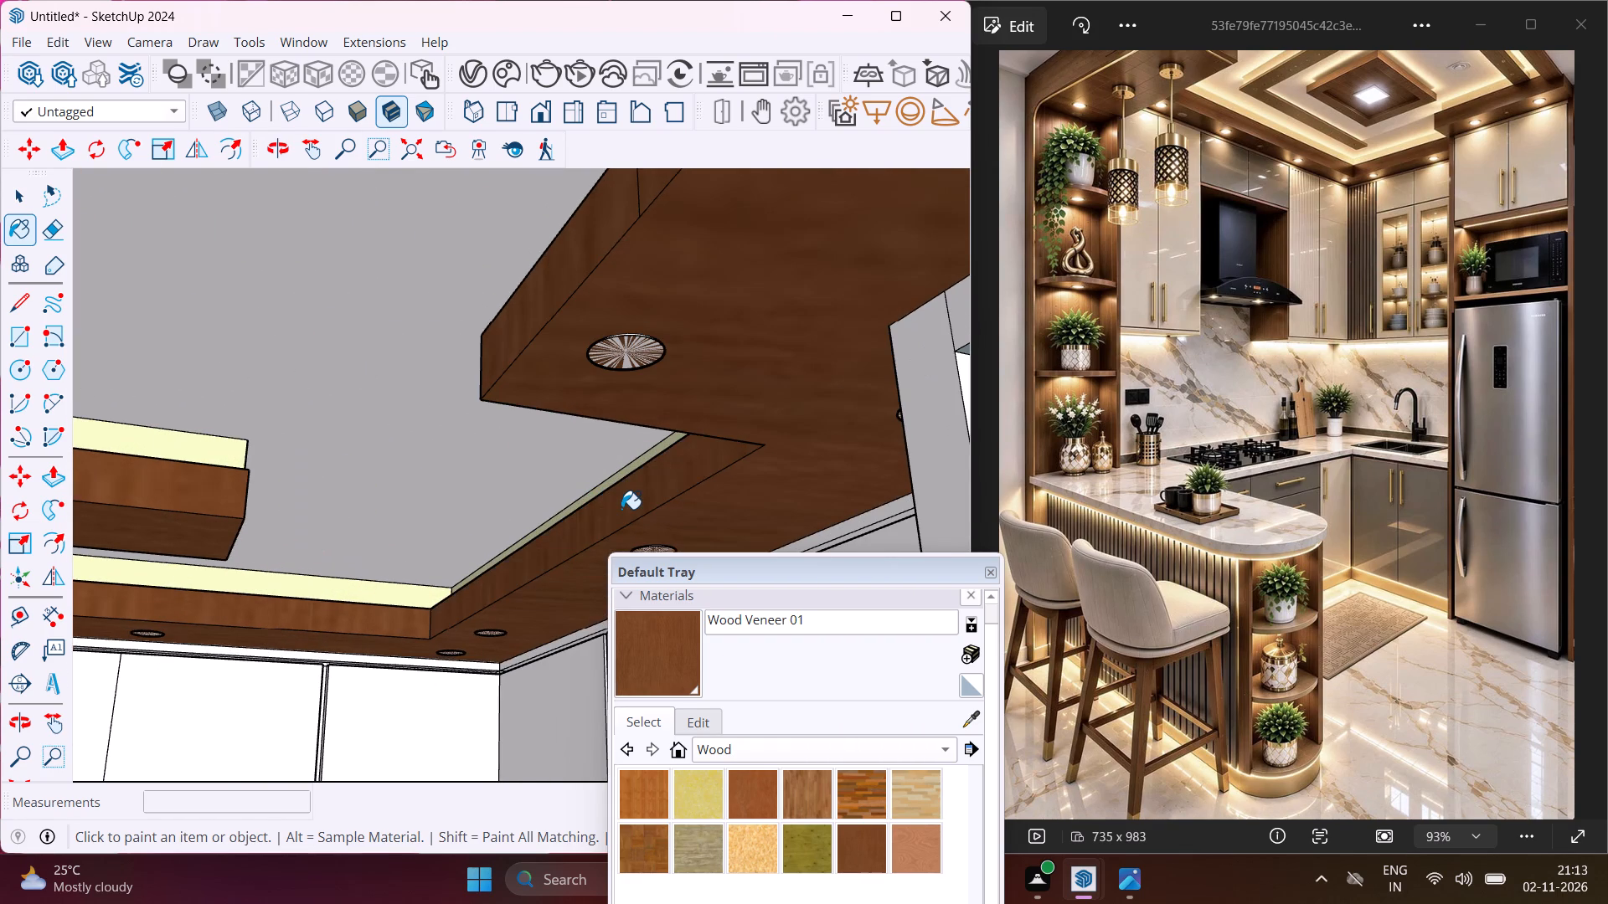
# Paint the tall fridge unit's outer front stile, top corner piece and top rail with Wood Veneer 01.
pyautogui.scroll(-14, 621, 509)
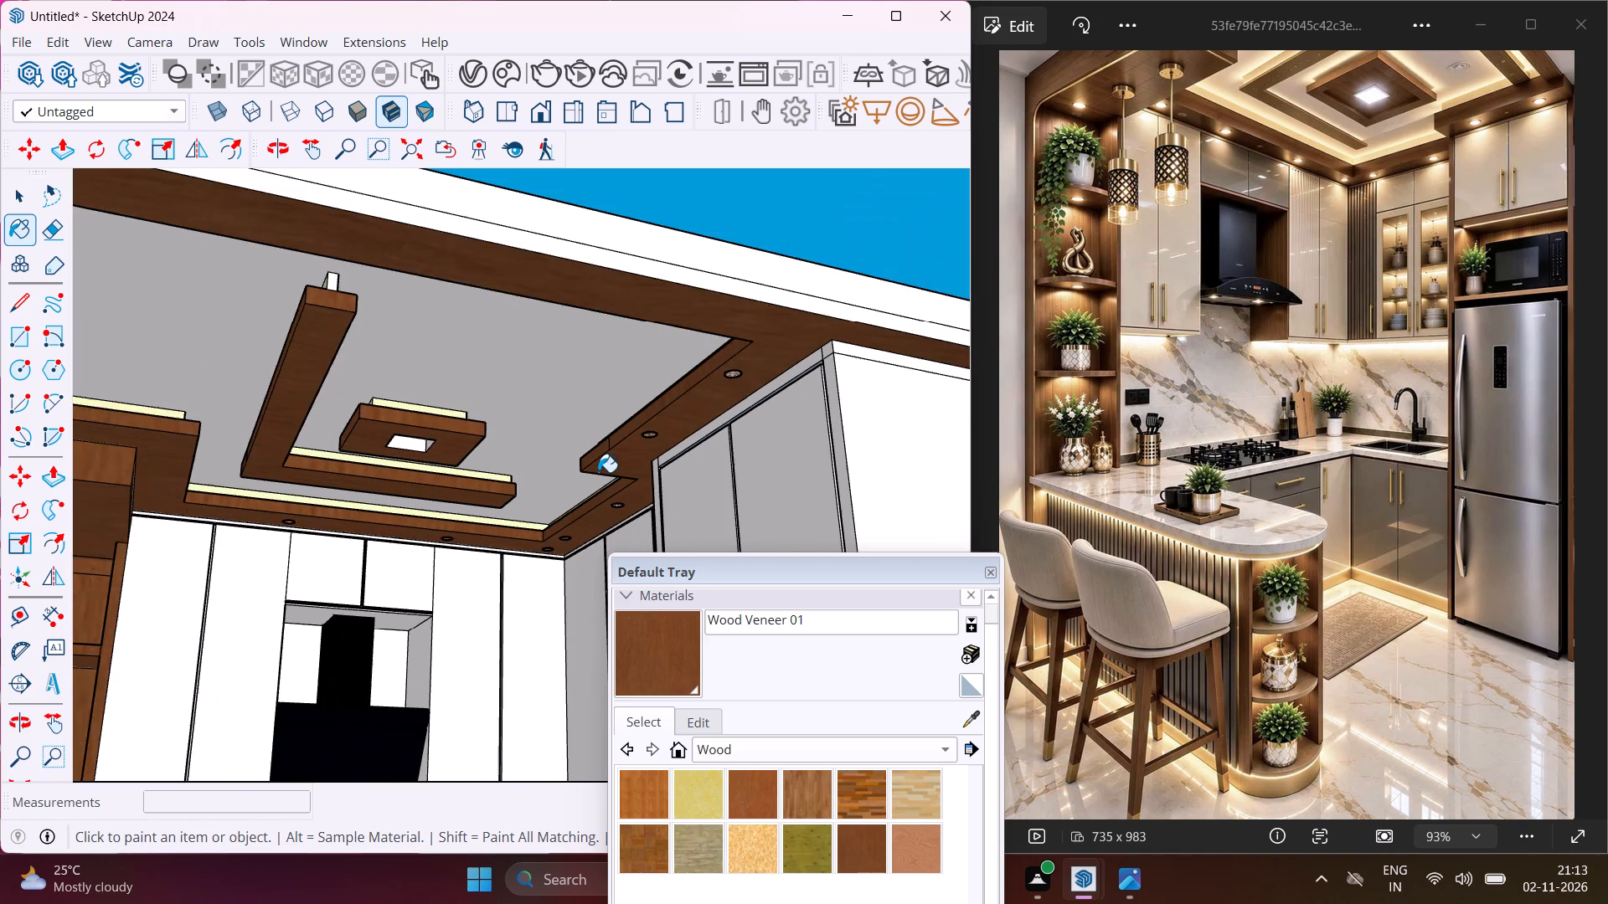
pyautogui.scroll(-4, 598, 465)
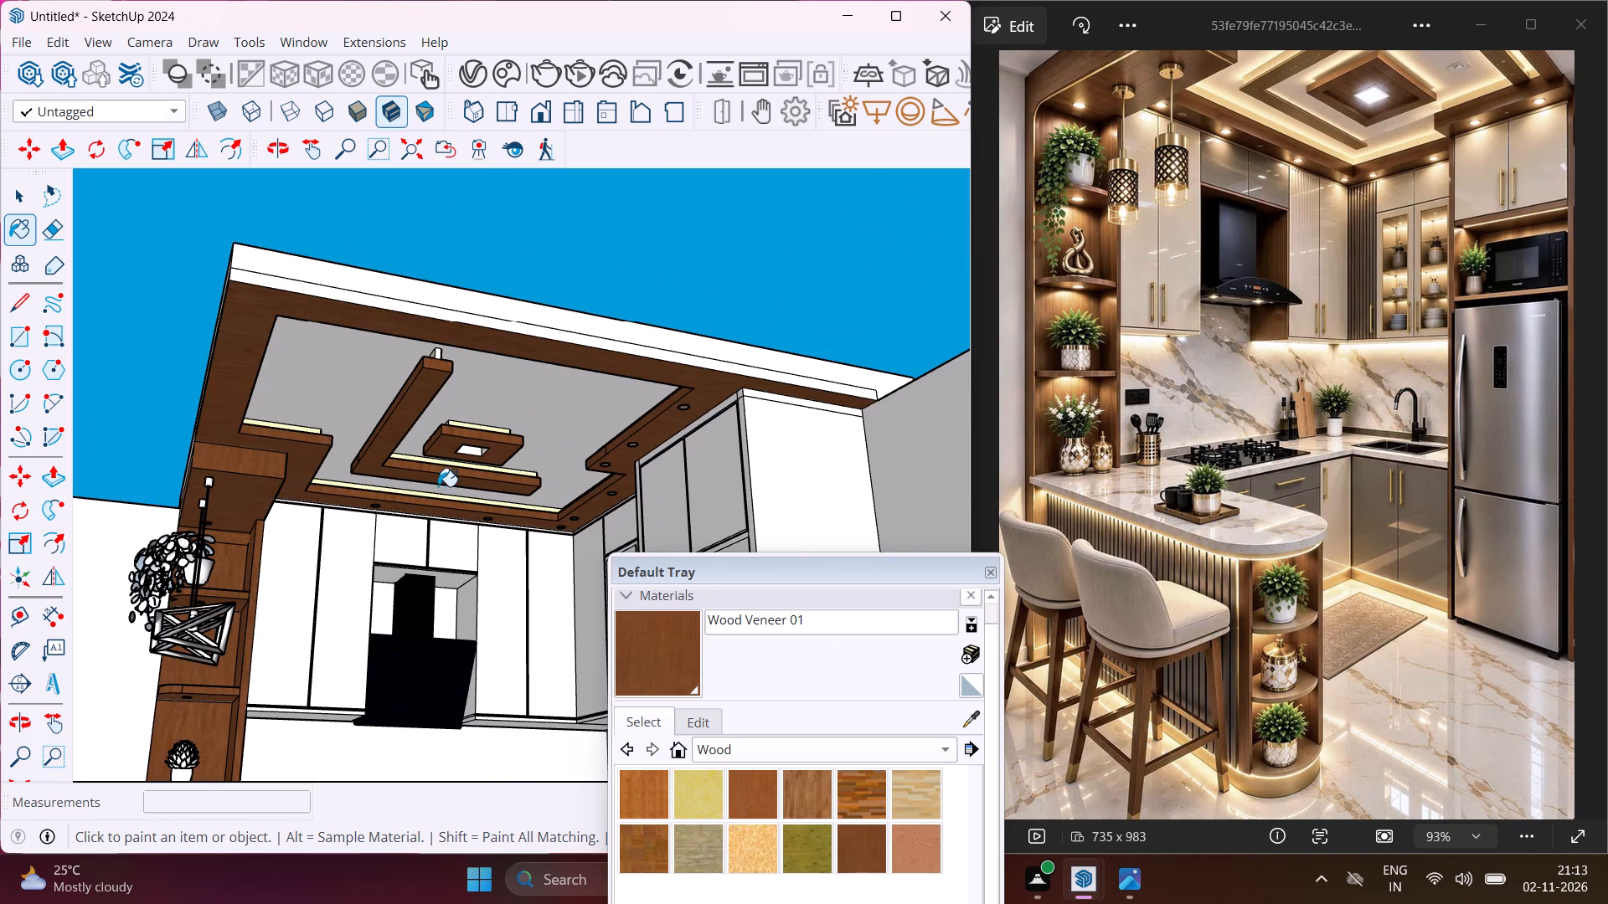
pyautogui.scroll(-4, 430, 474)
pyautogui.moveTo(435, 516); pyautogui.dragTo(654, 585, button='middle')
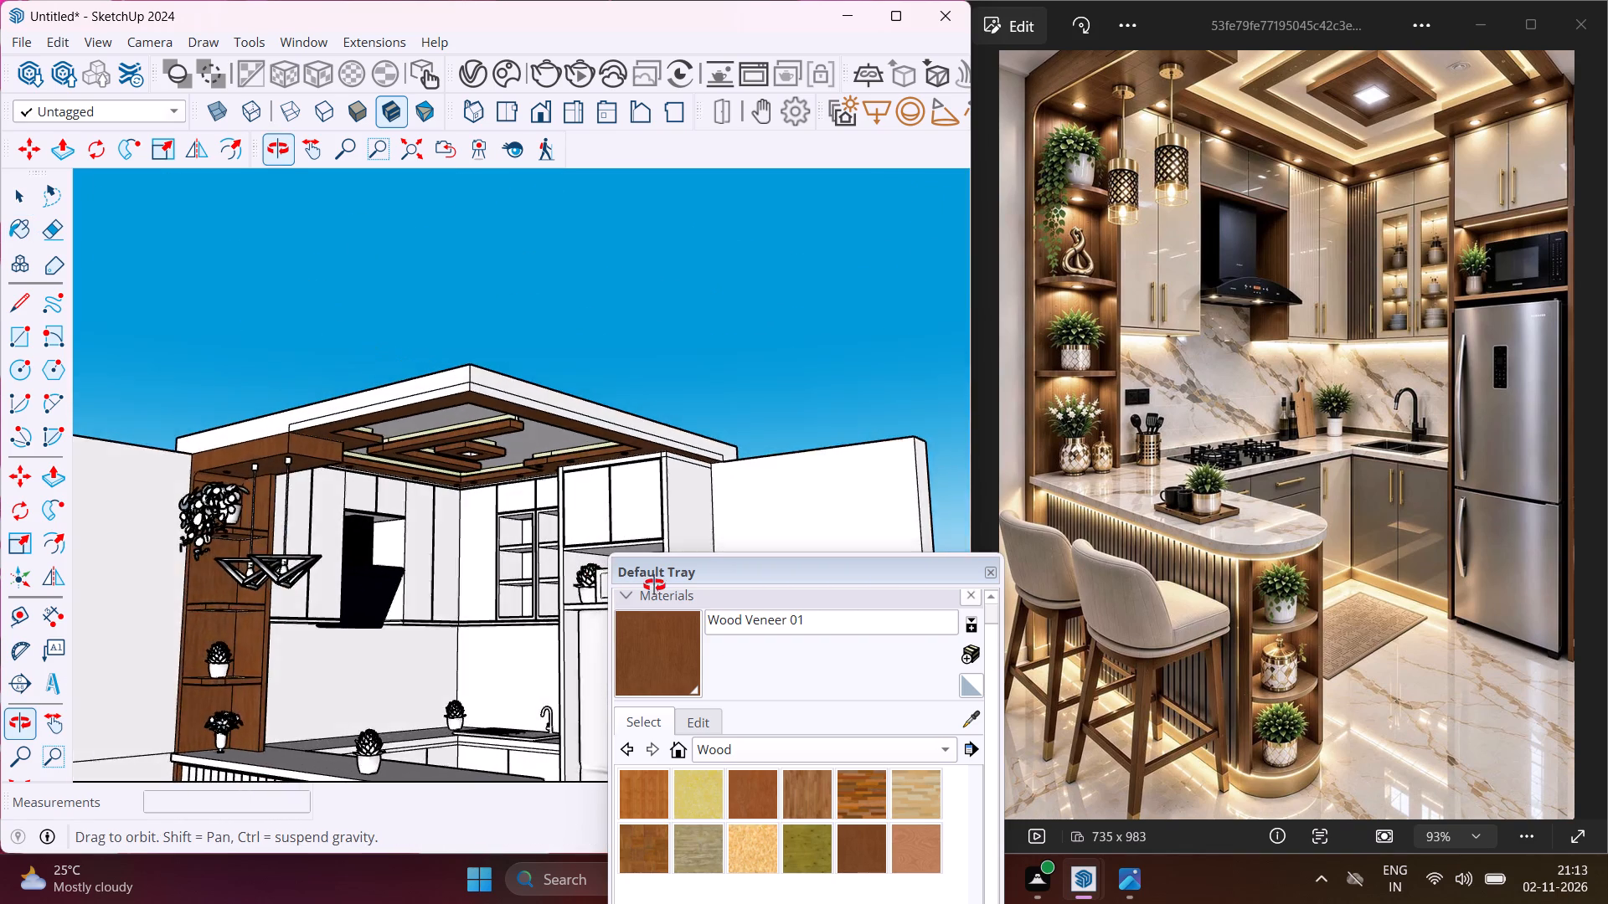
pyautogui.moveTo(654, 585); pyautogui.dragTo(664, 587, button='middle')
pyautogui.scroll(8, 636, 527)
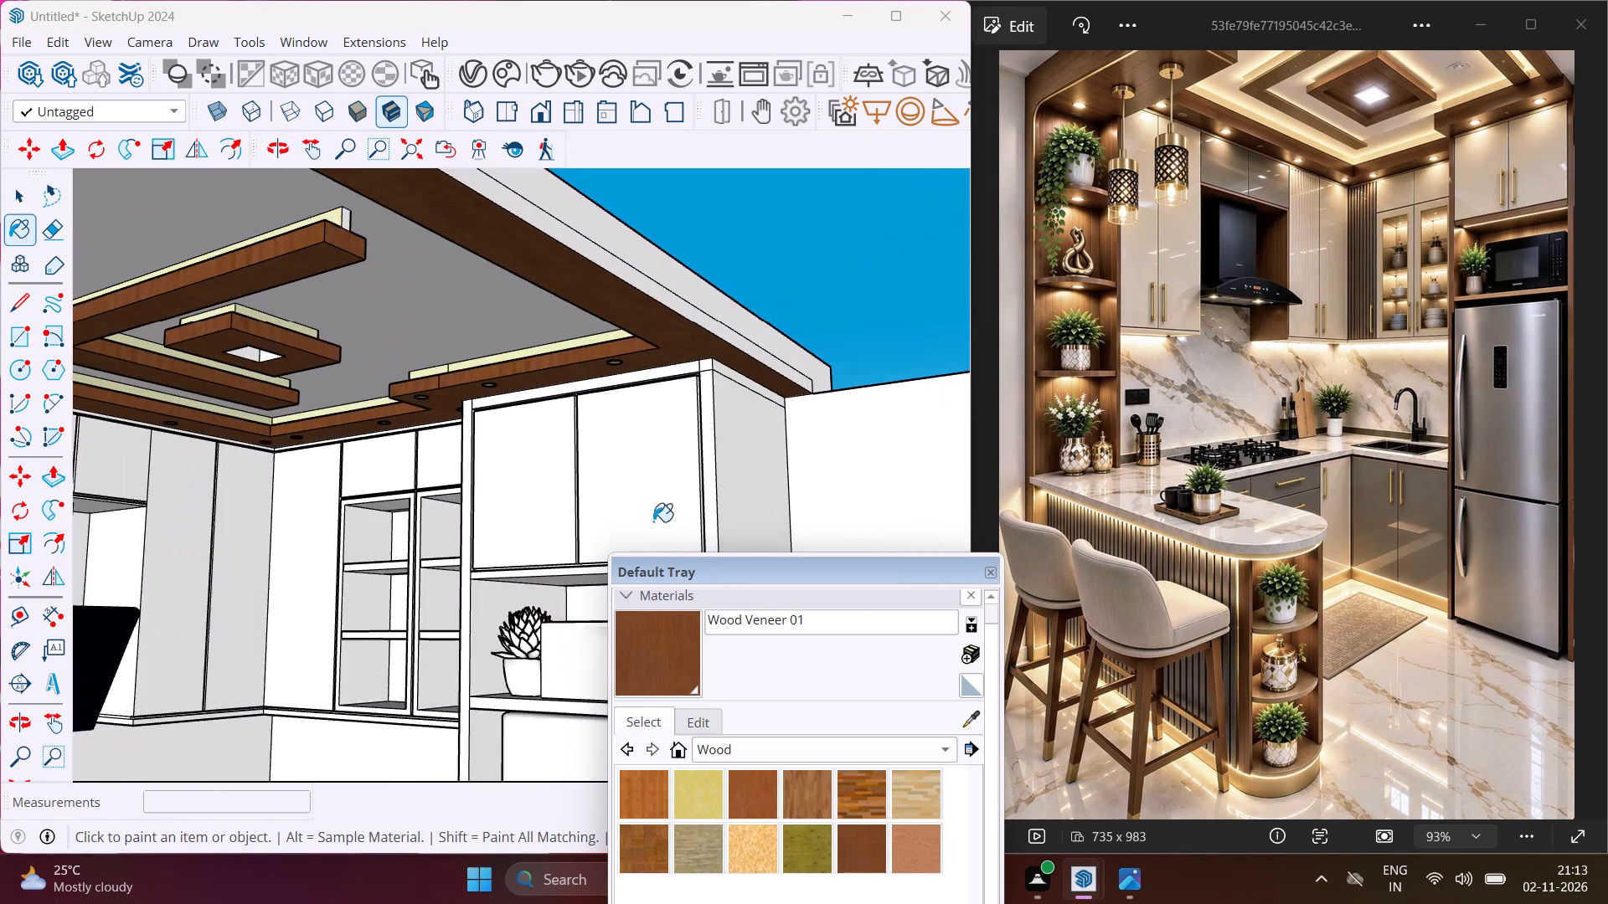
pyautogui.scroll(7, 677, 504)
pyautogui.click(729, 418)
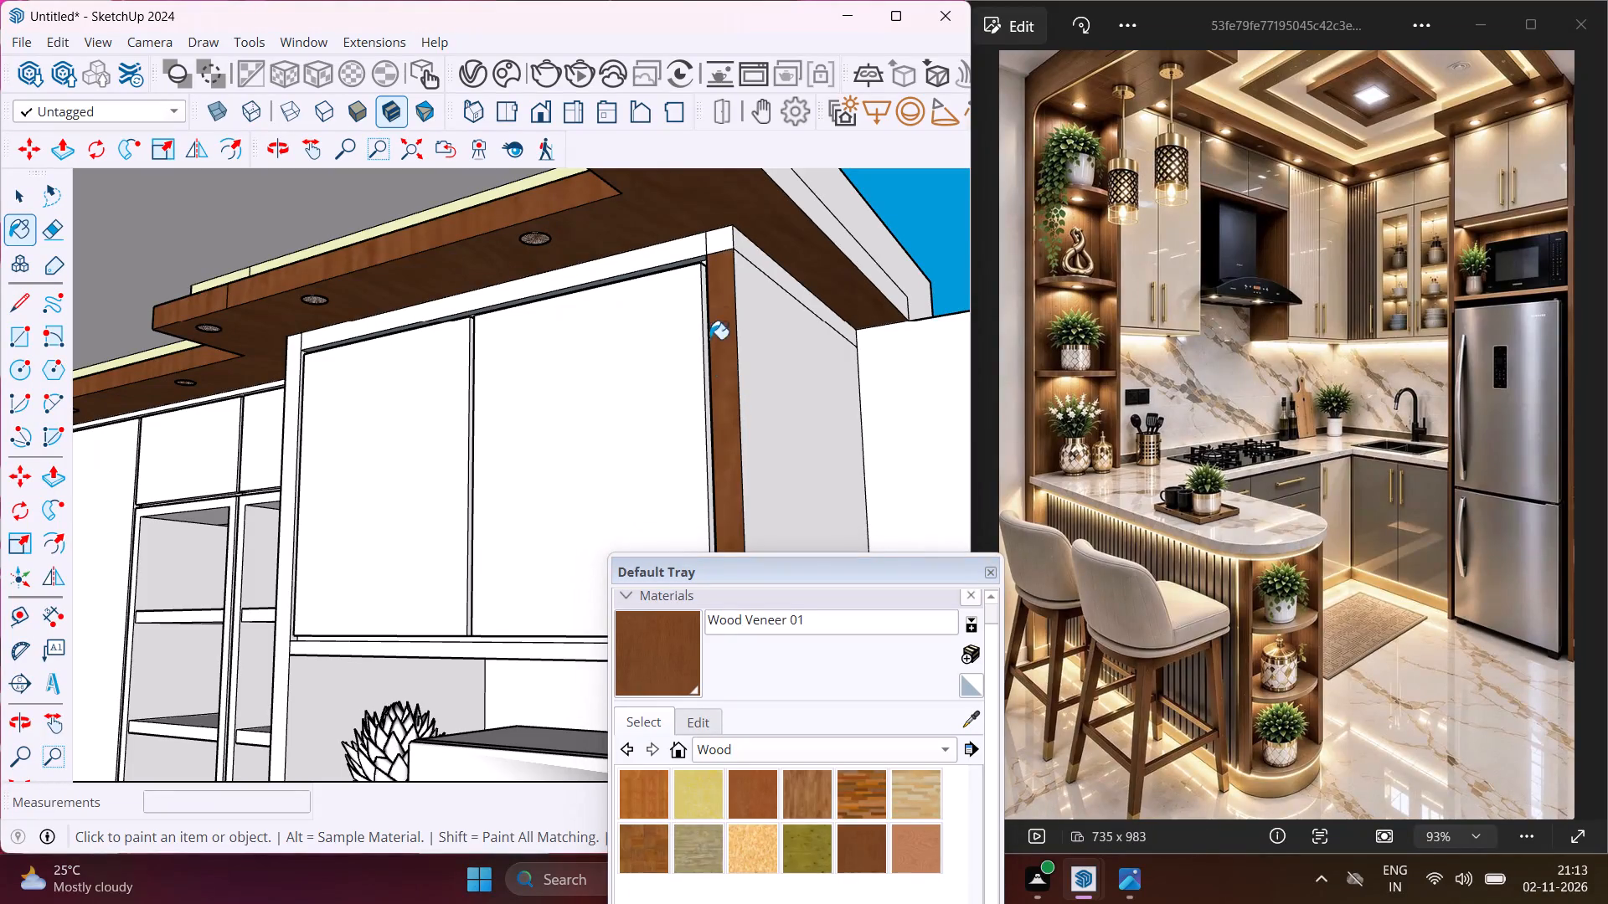
pyautogui.click(714, 243)
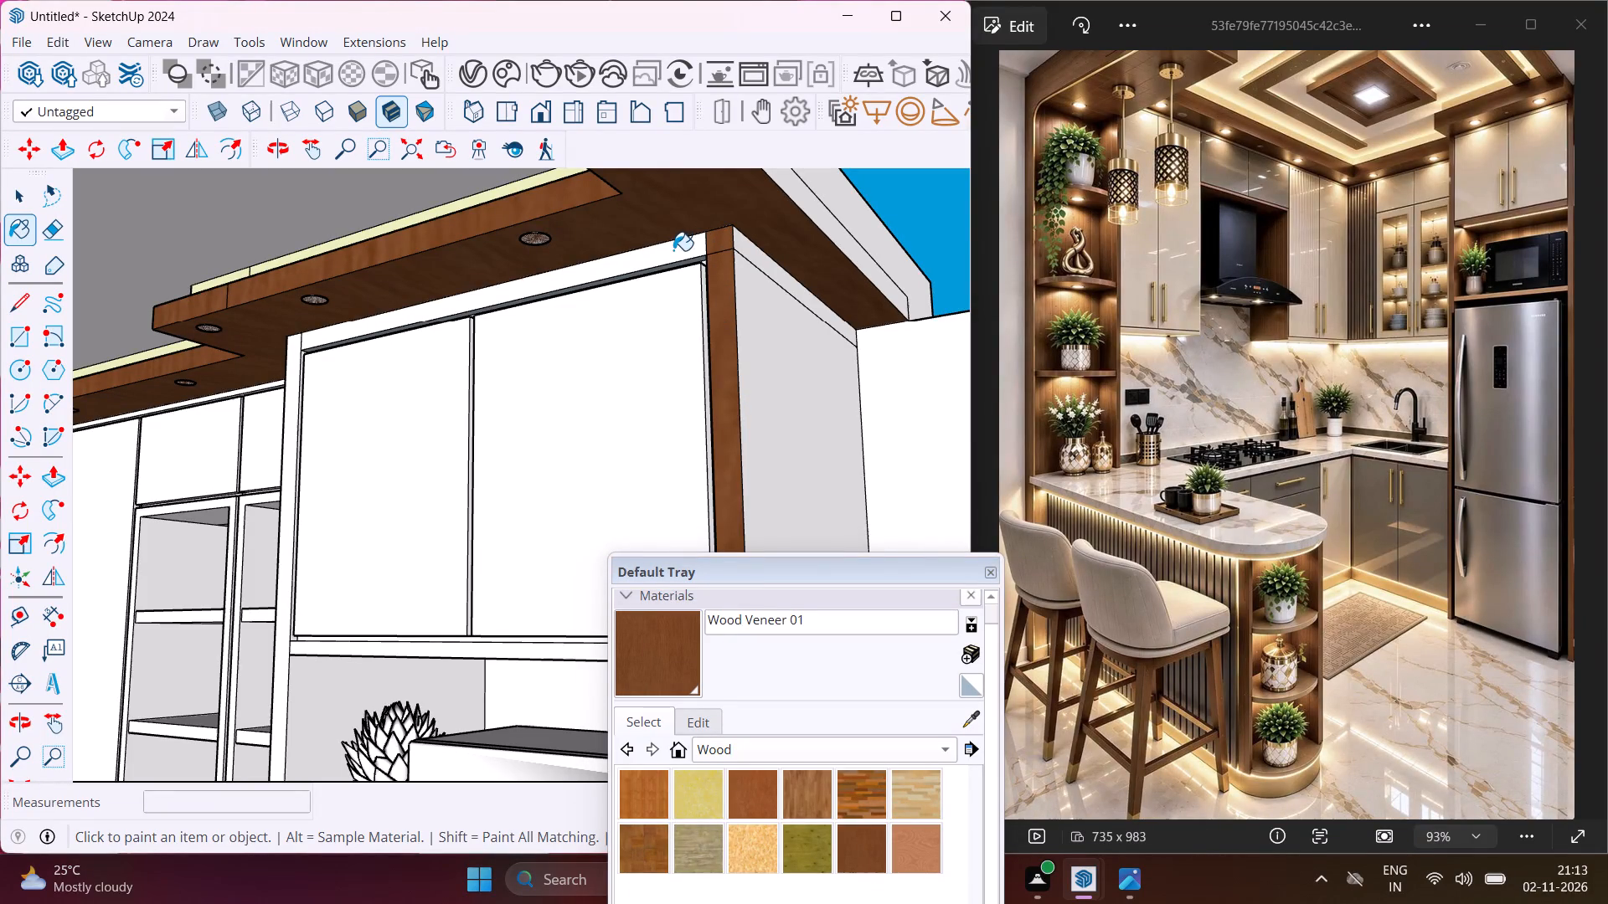
pyautogui.click(673, 250)
# Paint the tall fridge unit's exposed side panel and the strip along its top with Wood Veneer 01.
pyautogui.scroll(-3, 545, 284)
pyautogui.click(661, 322)
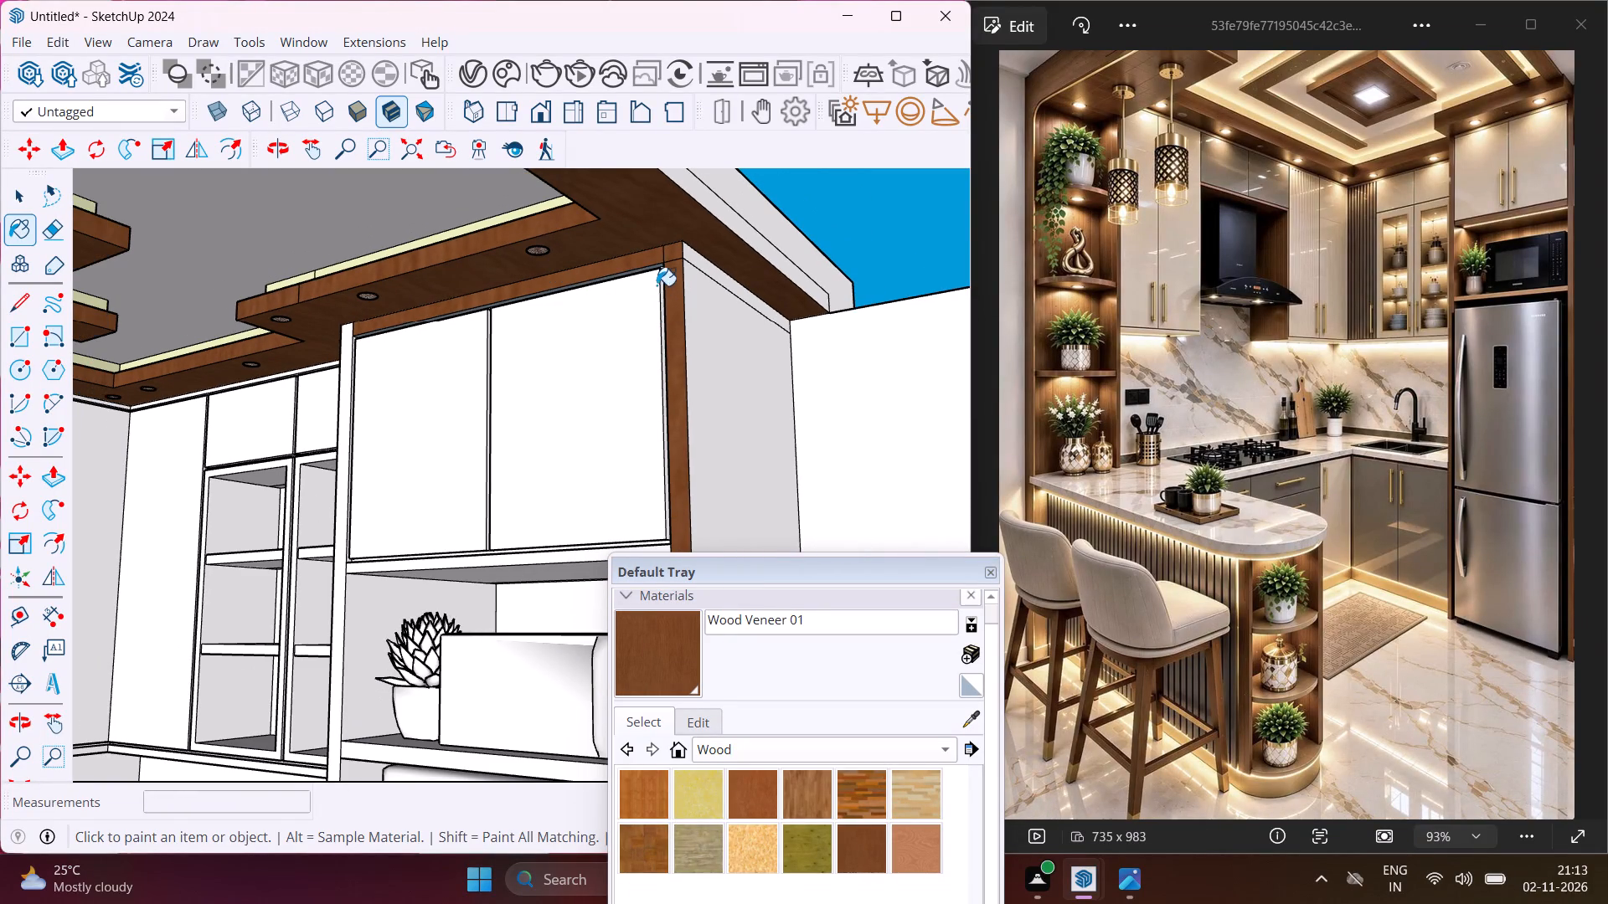
pyautogui.click(695, 269)
pyautogui.click(688, 258)
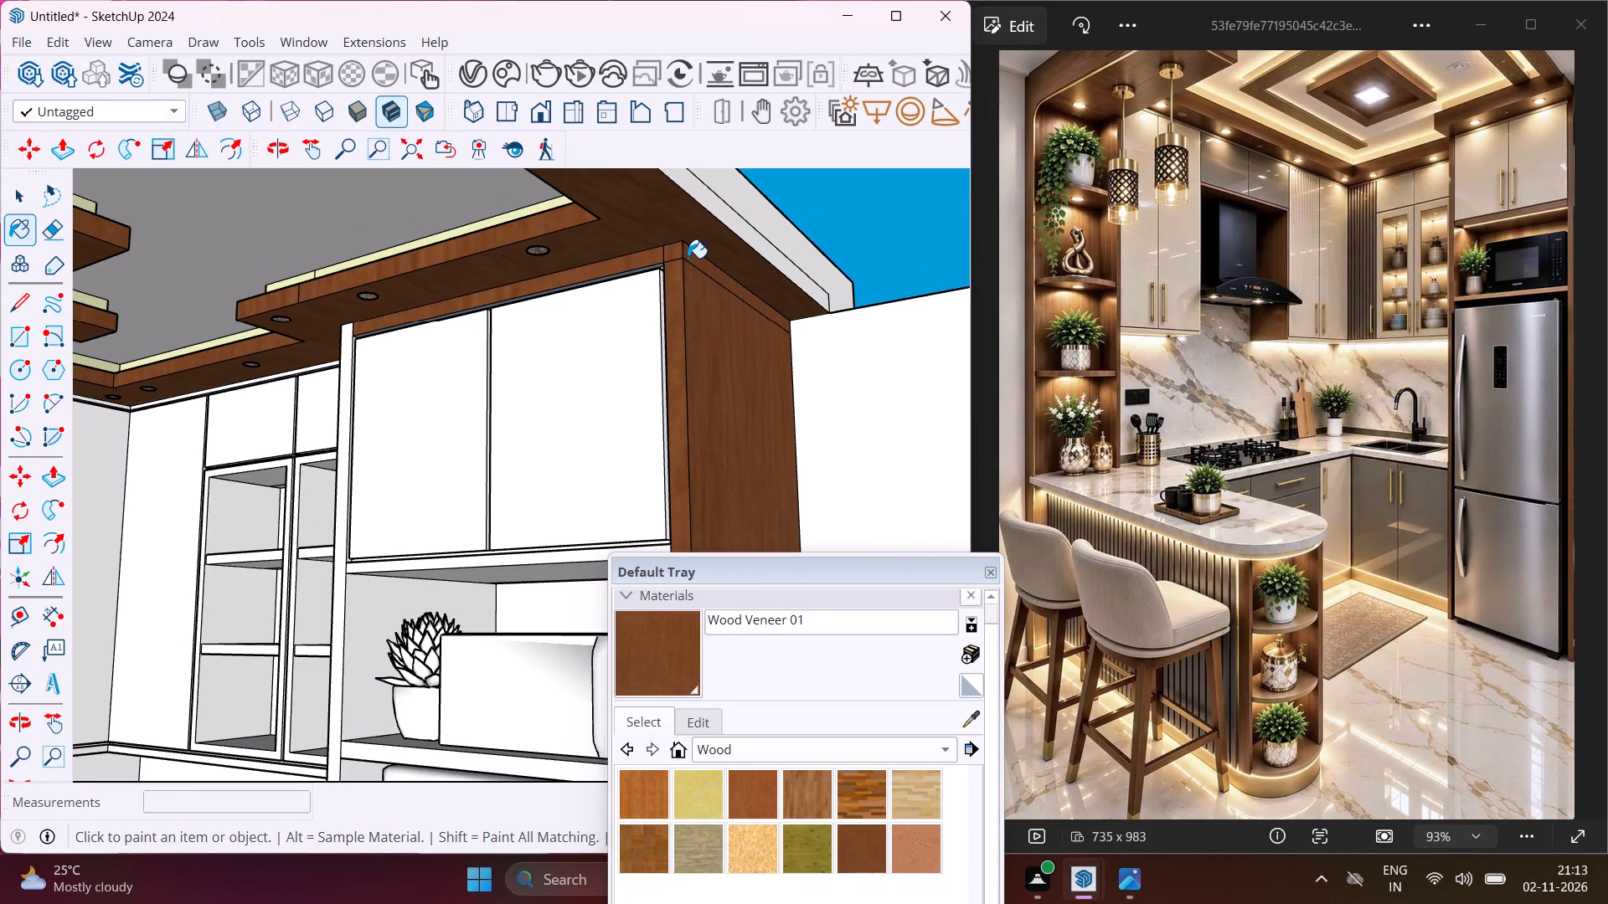
# Paint the underside and front edge of the panel above the microwave niche with Wood Veneer 01.
pyautogui.scroll(-9, 688, 258)
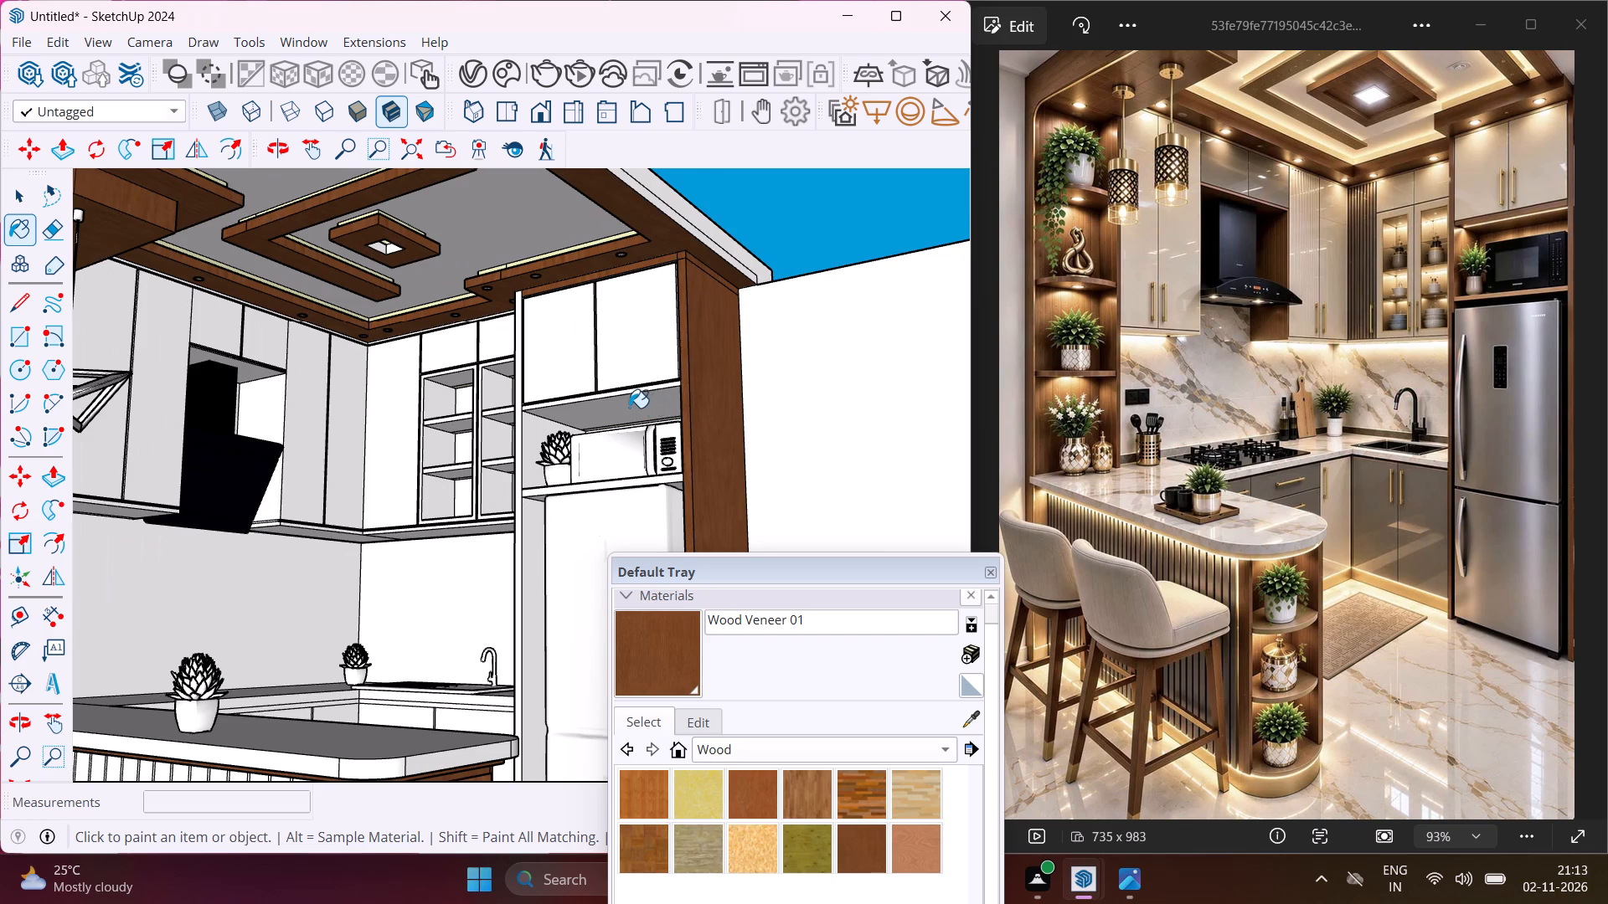
pyautogui.scroll(7, 629, 408)
pyautogui.click(626, 401)
pyautogui.click(621, 373)
pyautogui.scroll(3, 621, 373)
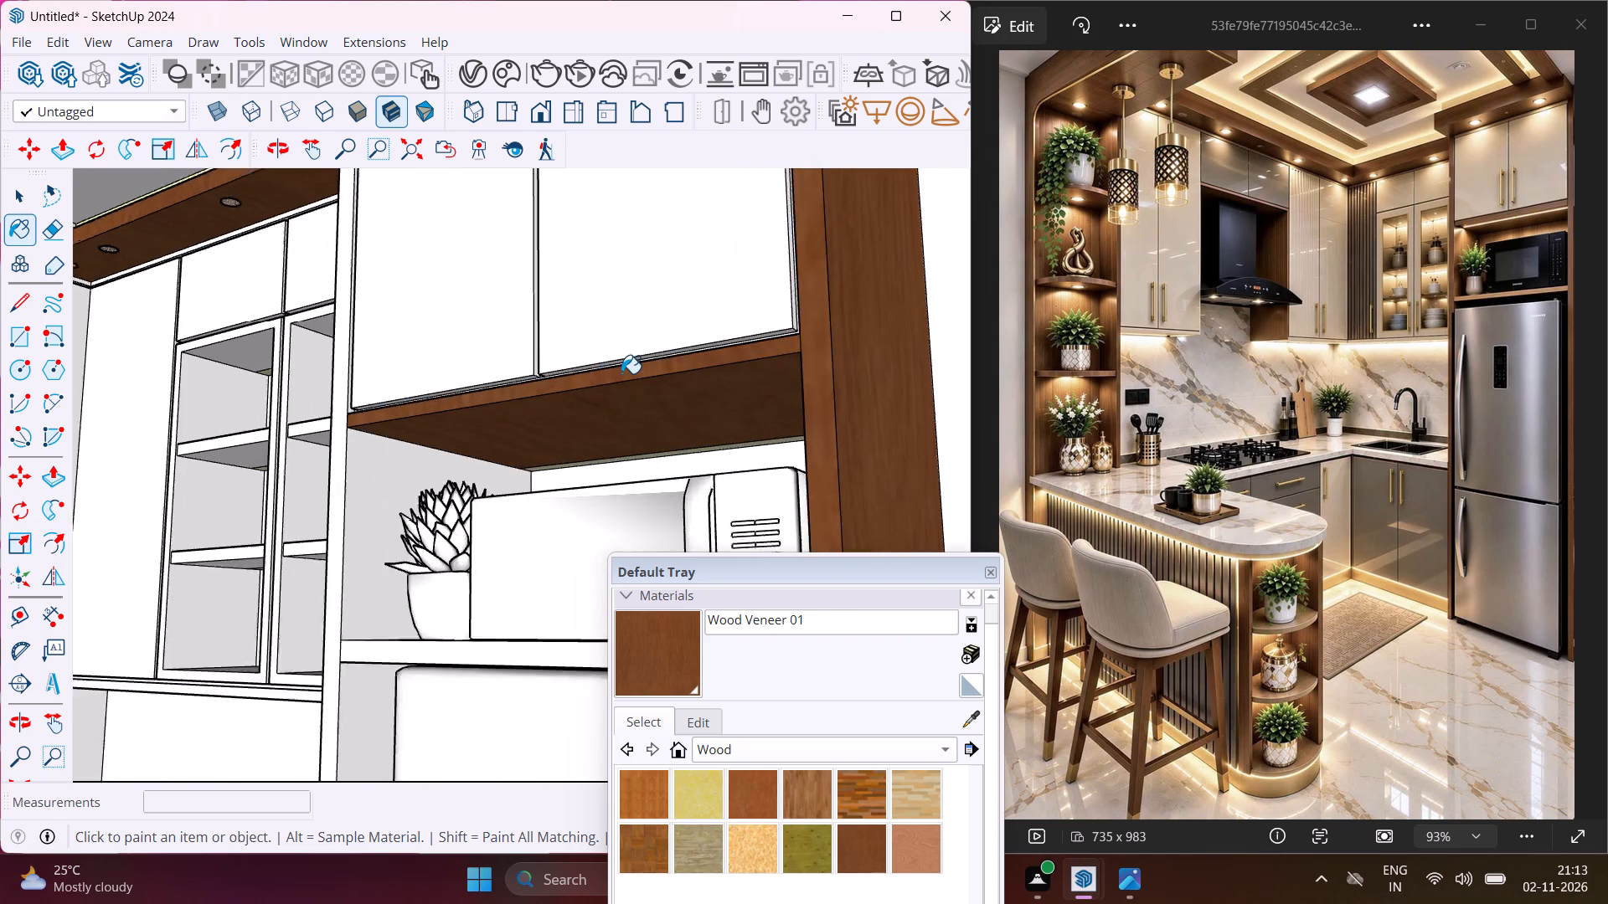
pyautogui.scroll(4, 621, 373)
pyautogui.moveTo(621, 373); pyautogui.dragTo(752, 441, button='middle')
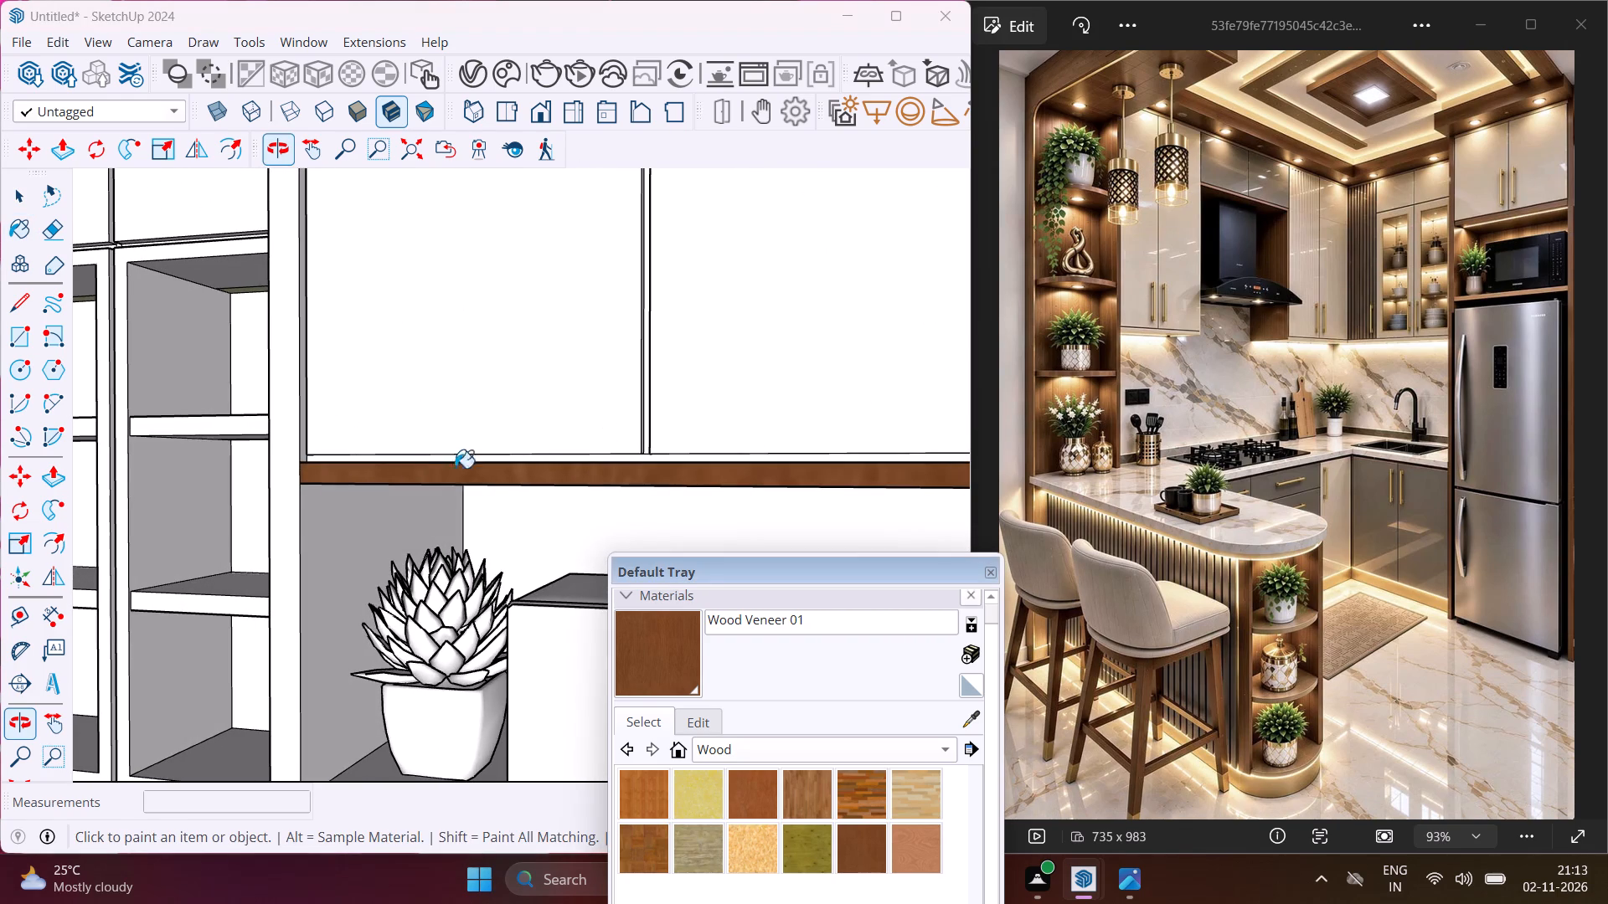
# Paint the tall unit's inner front stile and the microwave niche's plant-side wall and back with Wood Veneer 01.
pyautogui.click(285, 425)
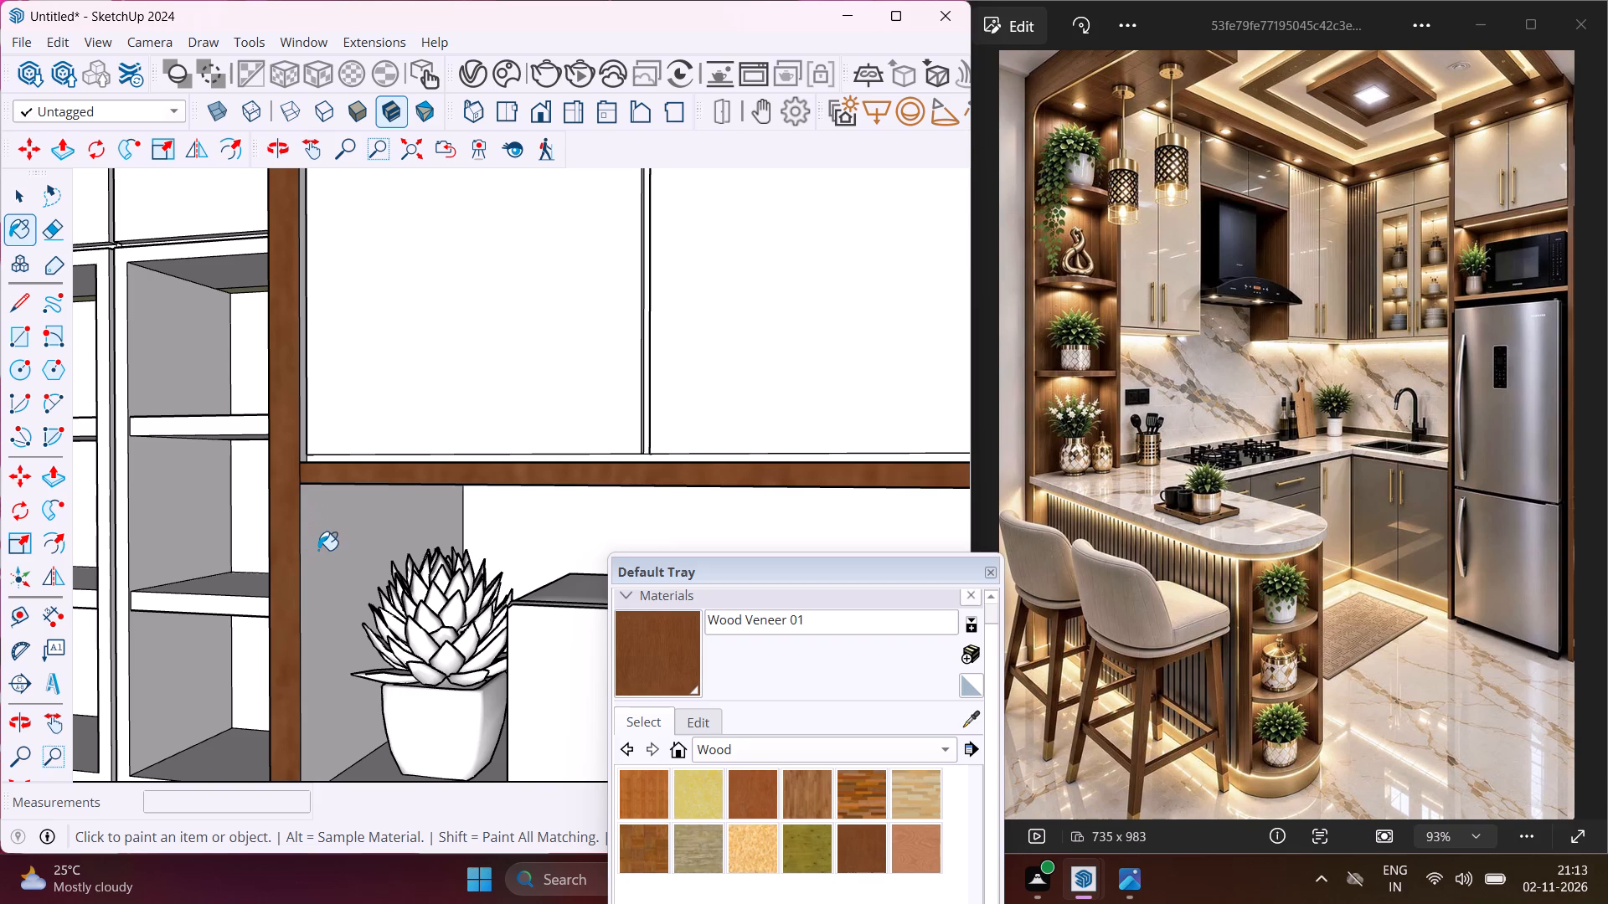
pyautogui.click(318, 550)
pyautogui.click(508, 528)
# Paint the microwave shelf's top and front edge and the fridge recess's plant-side inner wall with Wood Veneer 01.
pyautogui.scroll(-5, 369, 465)
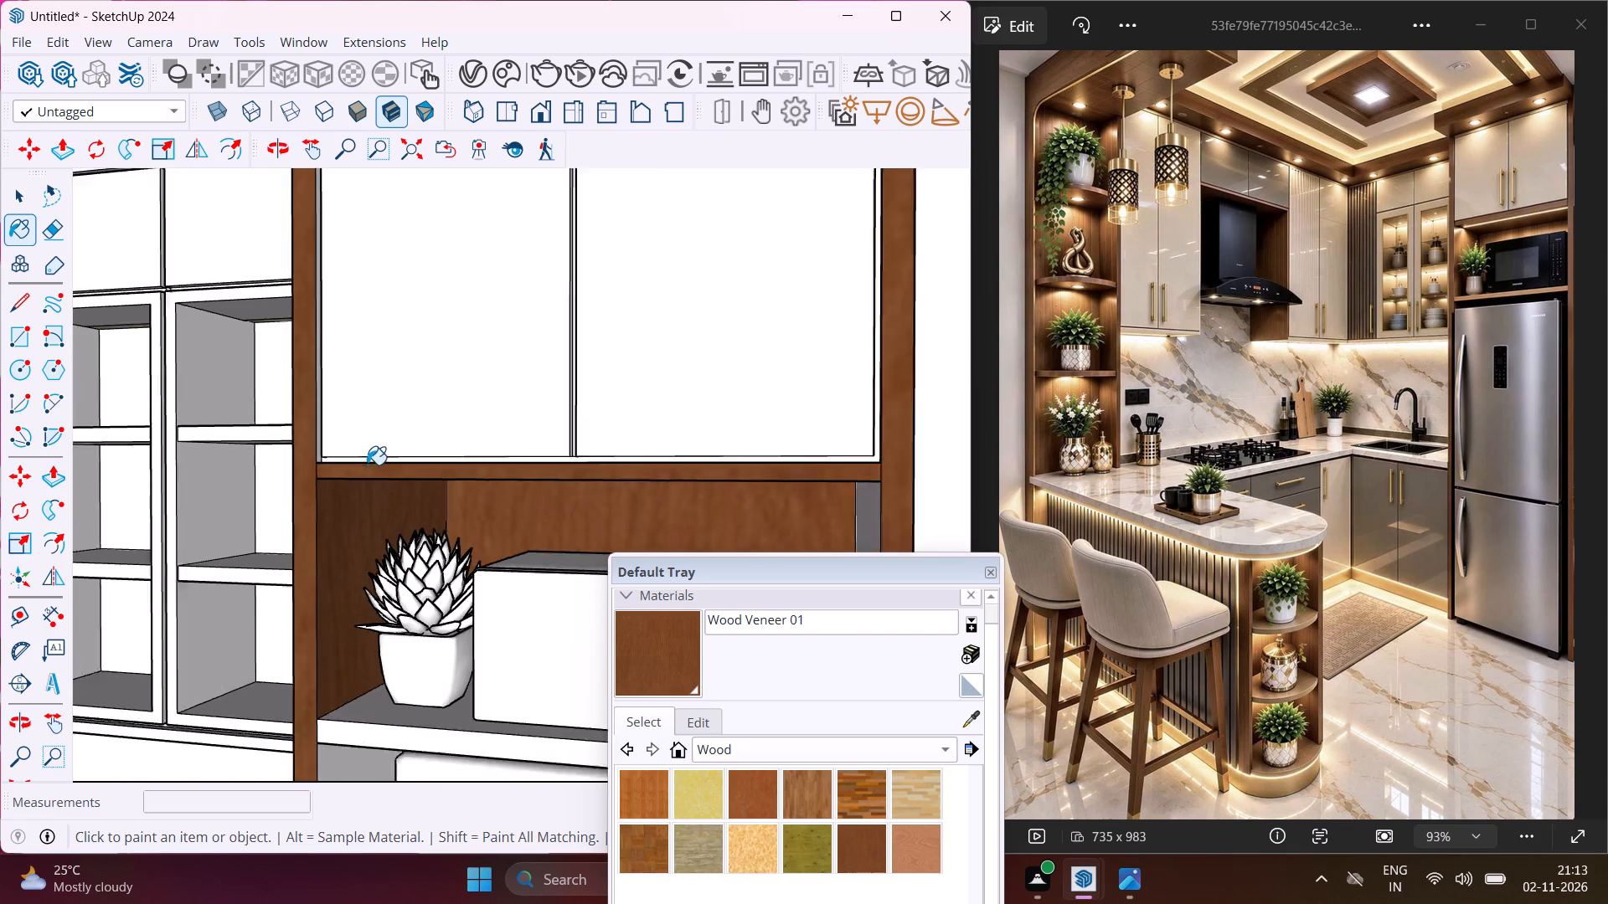
pyautogui.scroll(-4, 358, 439)
pyautogui.scroll(8, 377, 585)
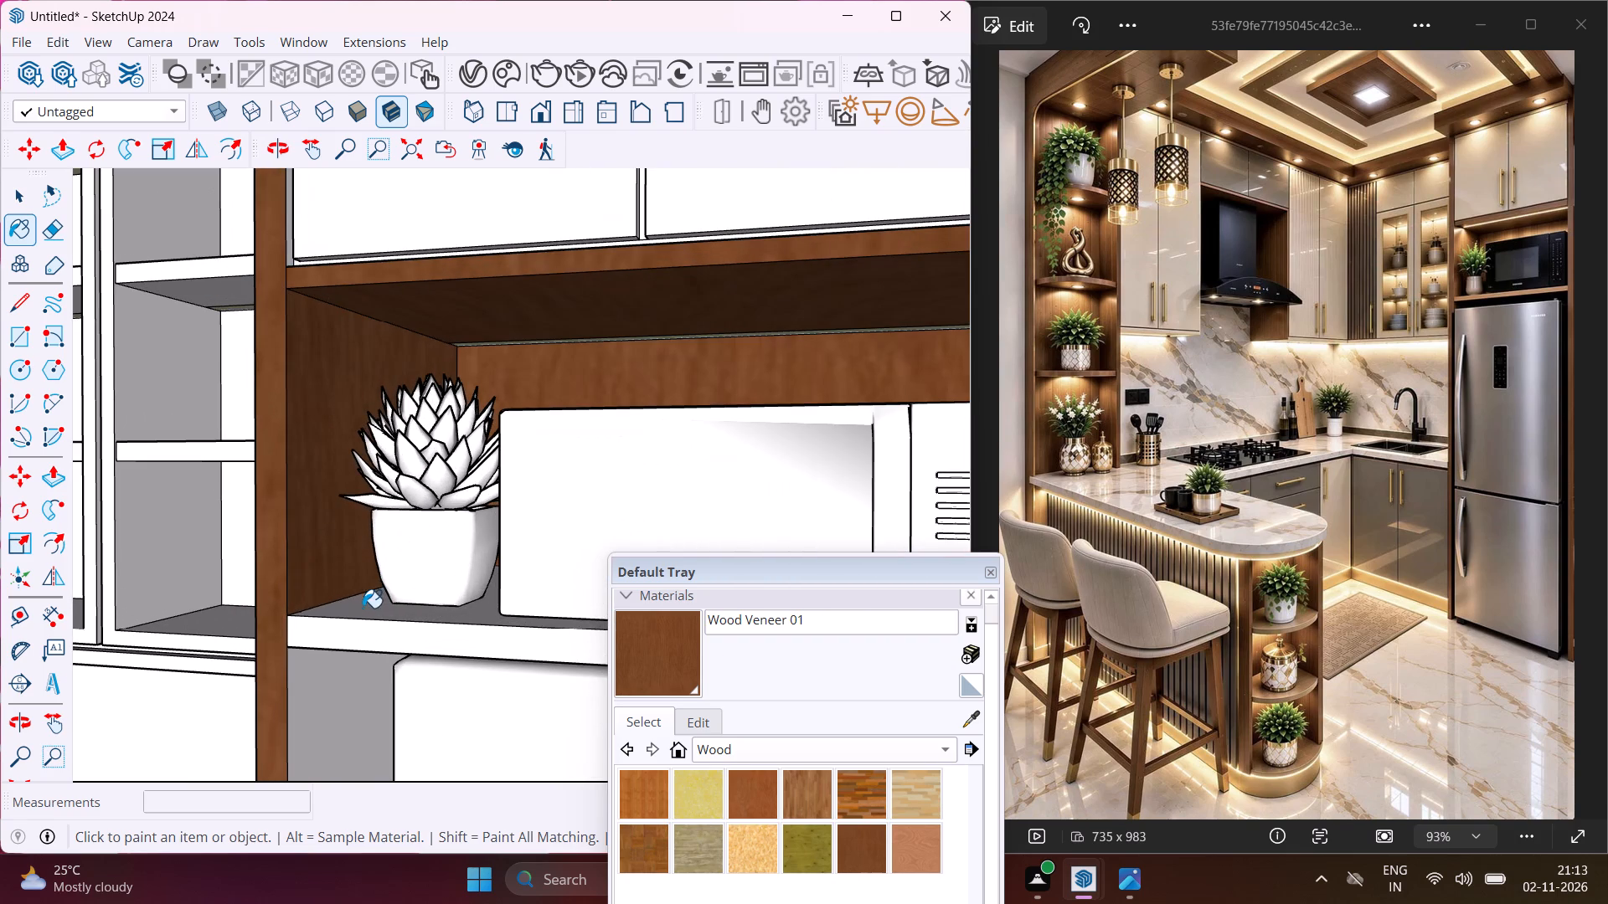
pyautogui.click(363, 608)
pyautogui.click(334, 673)
pyautogui.click(329, 636)
# Paint the fridge recess's back and outer inner wall, plus the niche wall beside the microwave controls, with Wood Veneer 01.
pyautogui.scroll(-5, 265, 623)
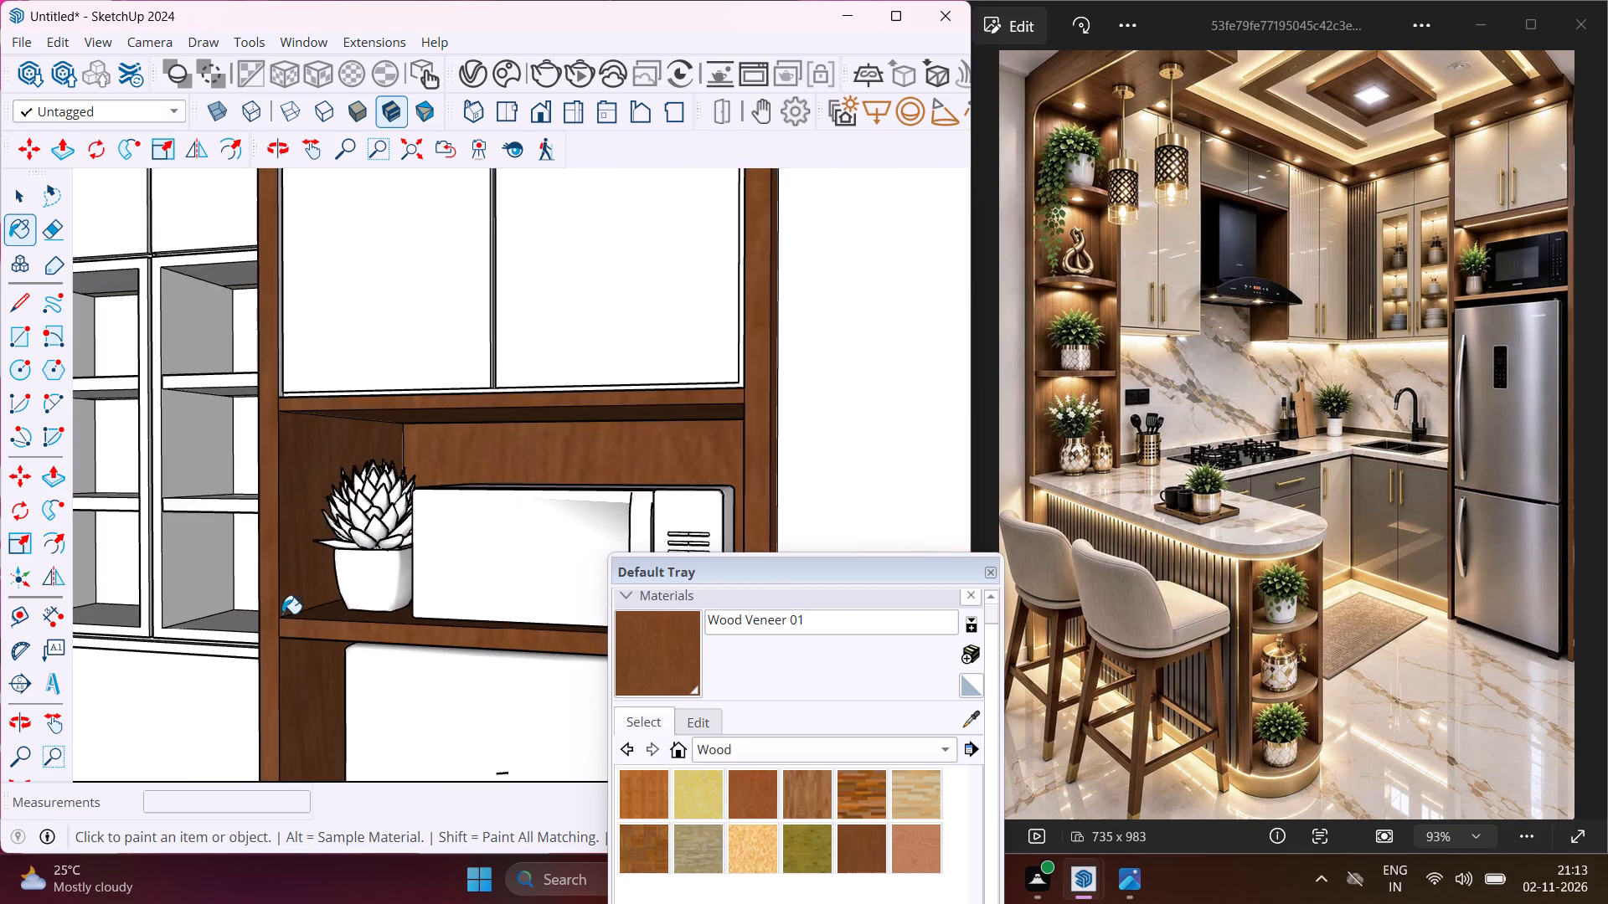
pyautogui.scroll(-5, 282, 614)
pyautogui.moveTo(304, 629); pyautogui.dragTo(523, 651, button='middle')
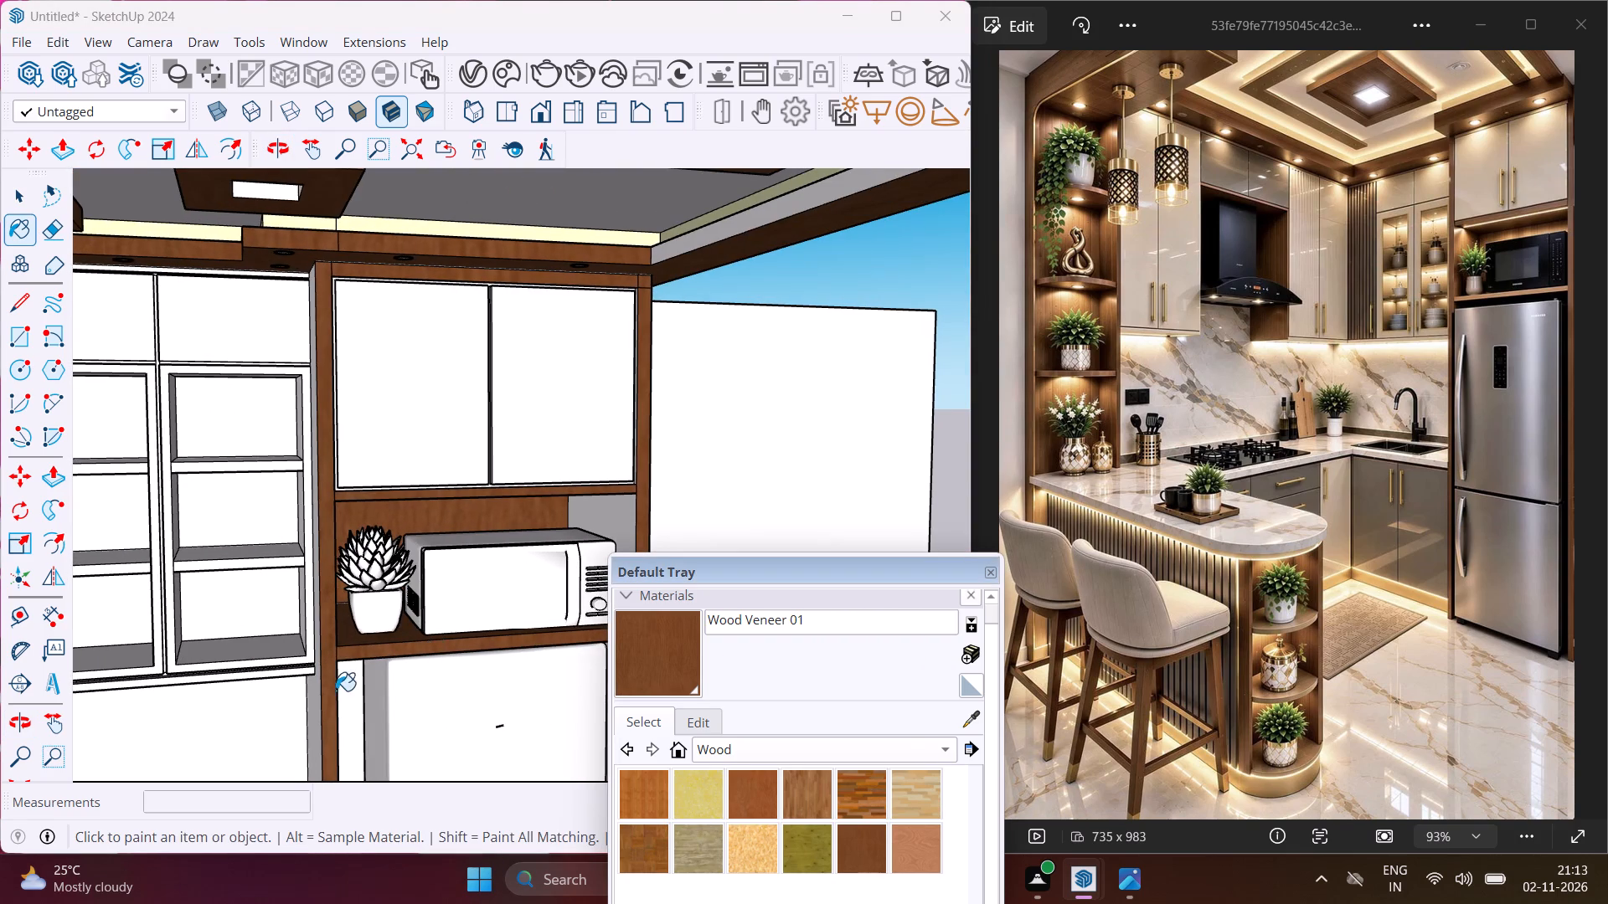
pyautogui.click(350, 691)
pyautogui.scroll(-3, 227, 619)
pyautogui.scroll(3, 531, 671)
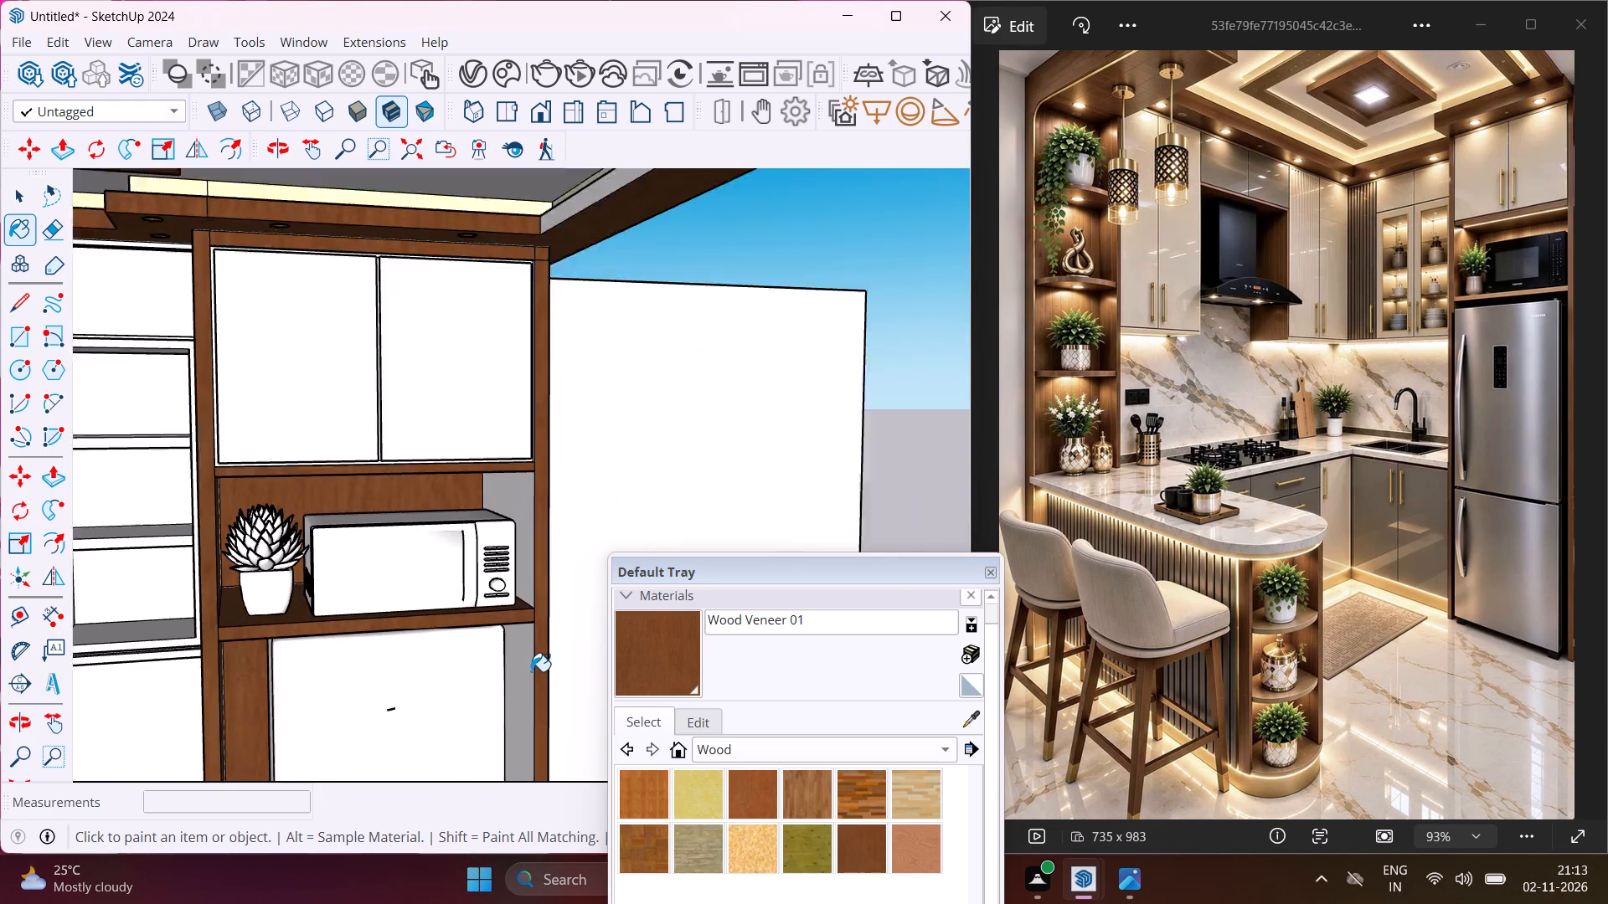
pyautogui.scroll(1, 531, 671)
pyautogui.click(526, 665)
pyautogui.moveTo(516, 648); pyautogui.dragTo(490, 655, button='middle')
pyautogui.scroll(4, 522, 585)
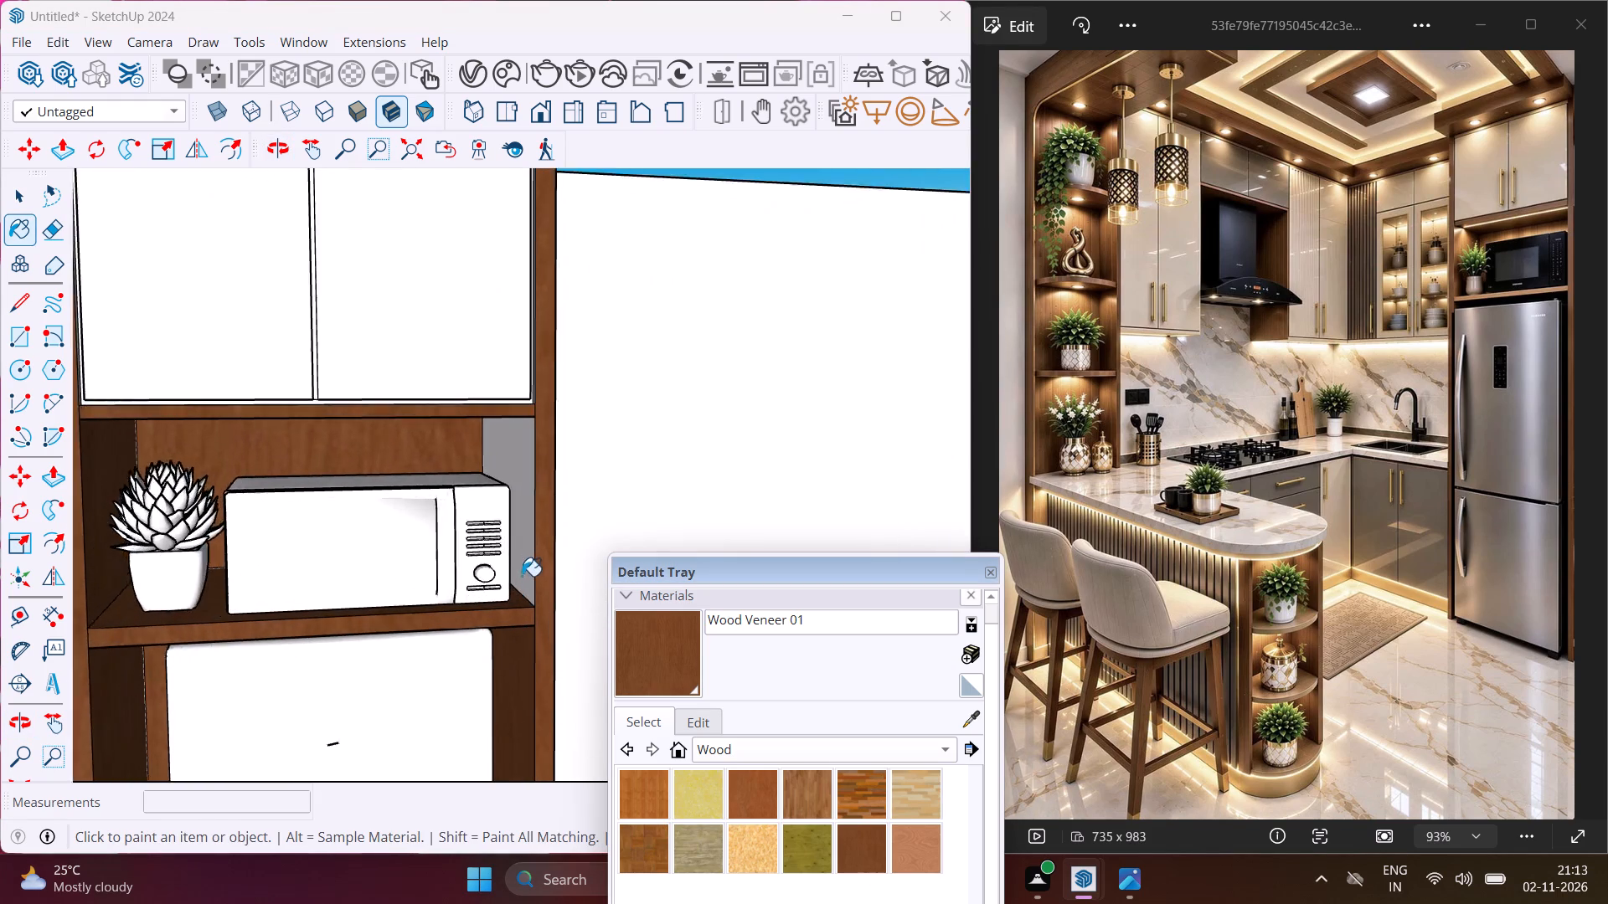
pyautogui.click(514, 550)
# Paint the underside of the shelf above the fridge with Wood Veneer 01.
pyautogui.scroll(-4, 524, 494)
pyautogui.moveTo(524, 493); pyautogui.dragTo(523, 415, button='middle')
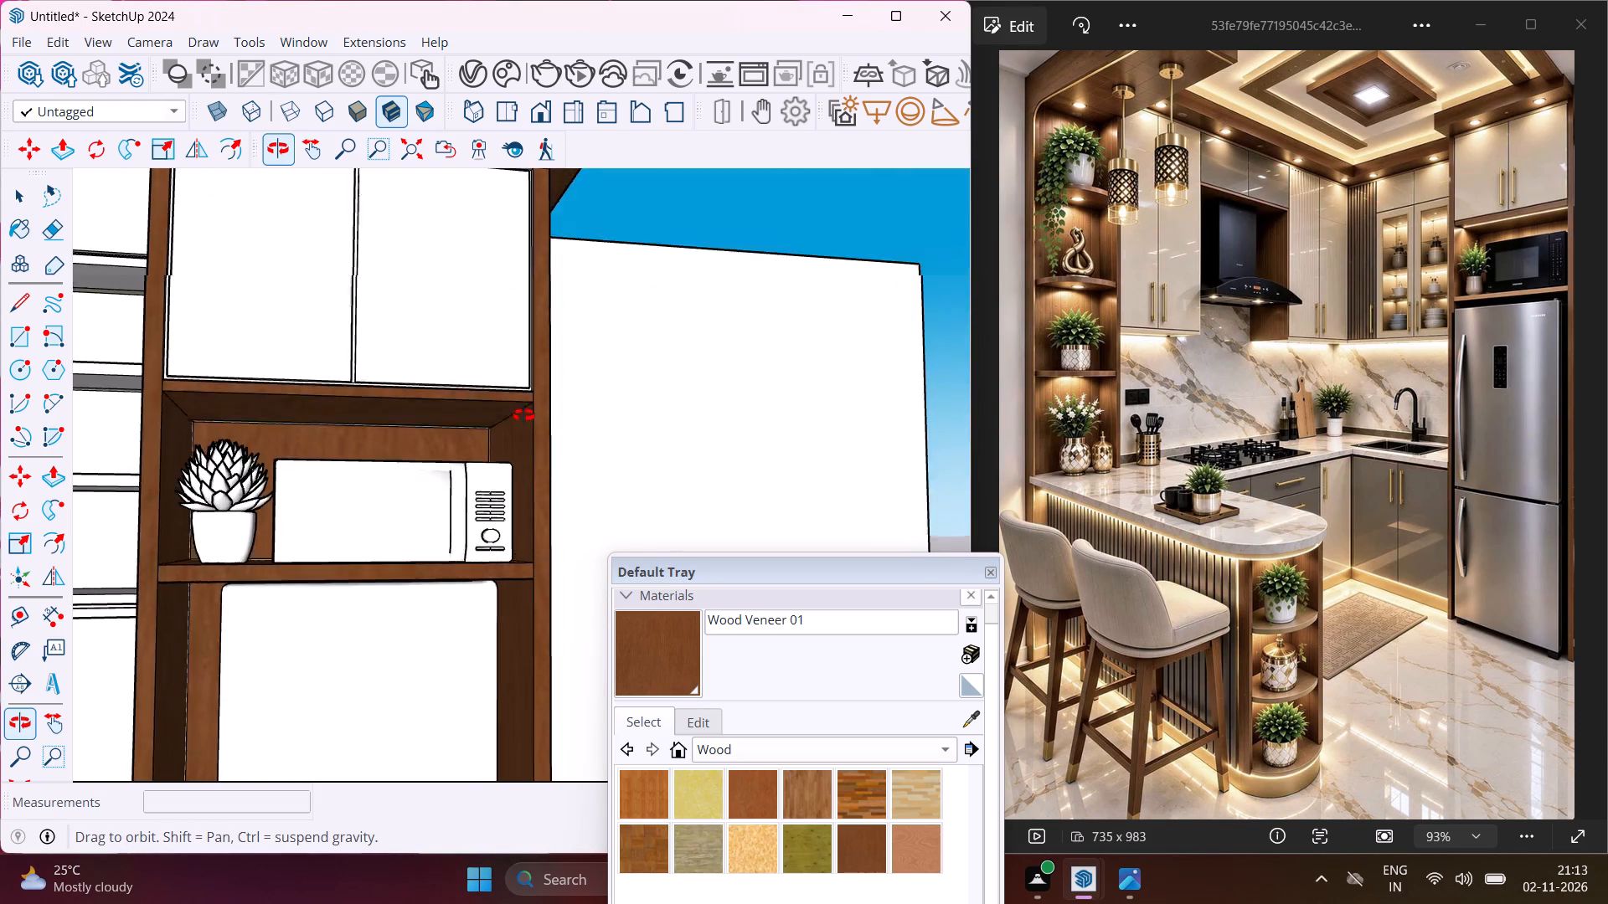
pyautogui.moveTo(523, 415); pyautogui.dragTo(537, 330, button='middle')
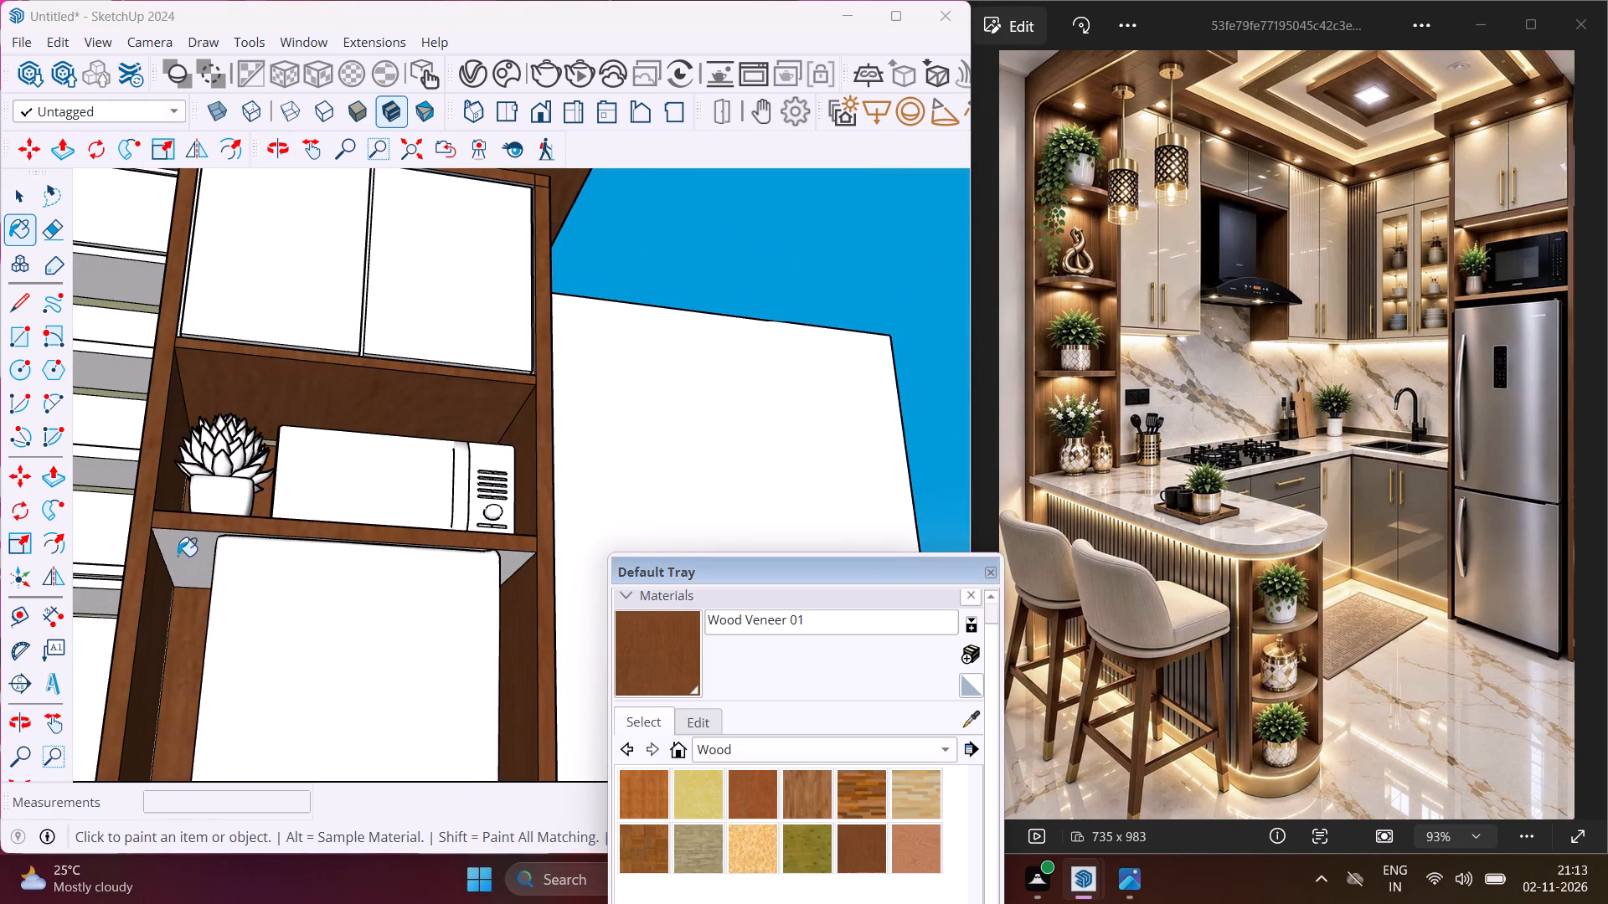
pyautogui.click(178, 556)
# Paint the small dark piece on the side wall, behind the hanging lamps, with Wood Veneer 01.
pyautogui.moveTo(178, 556); pyautogui.dragTo(190, 748, button='middle')
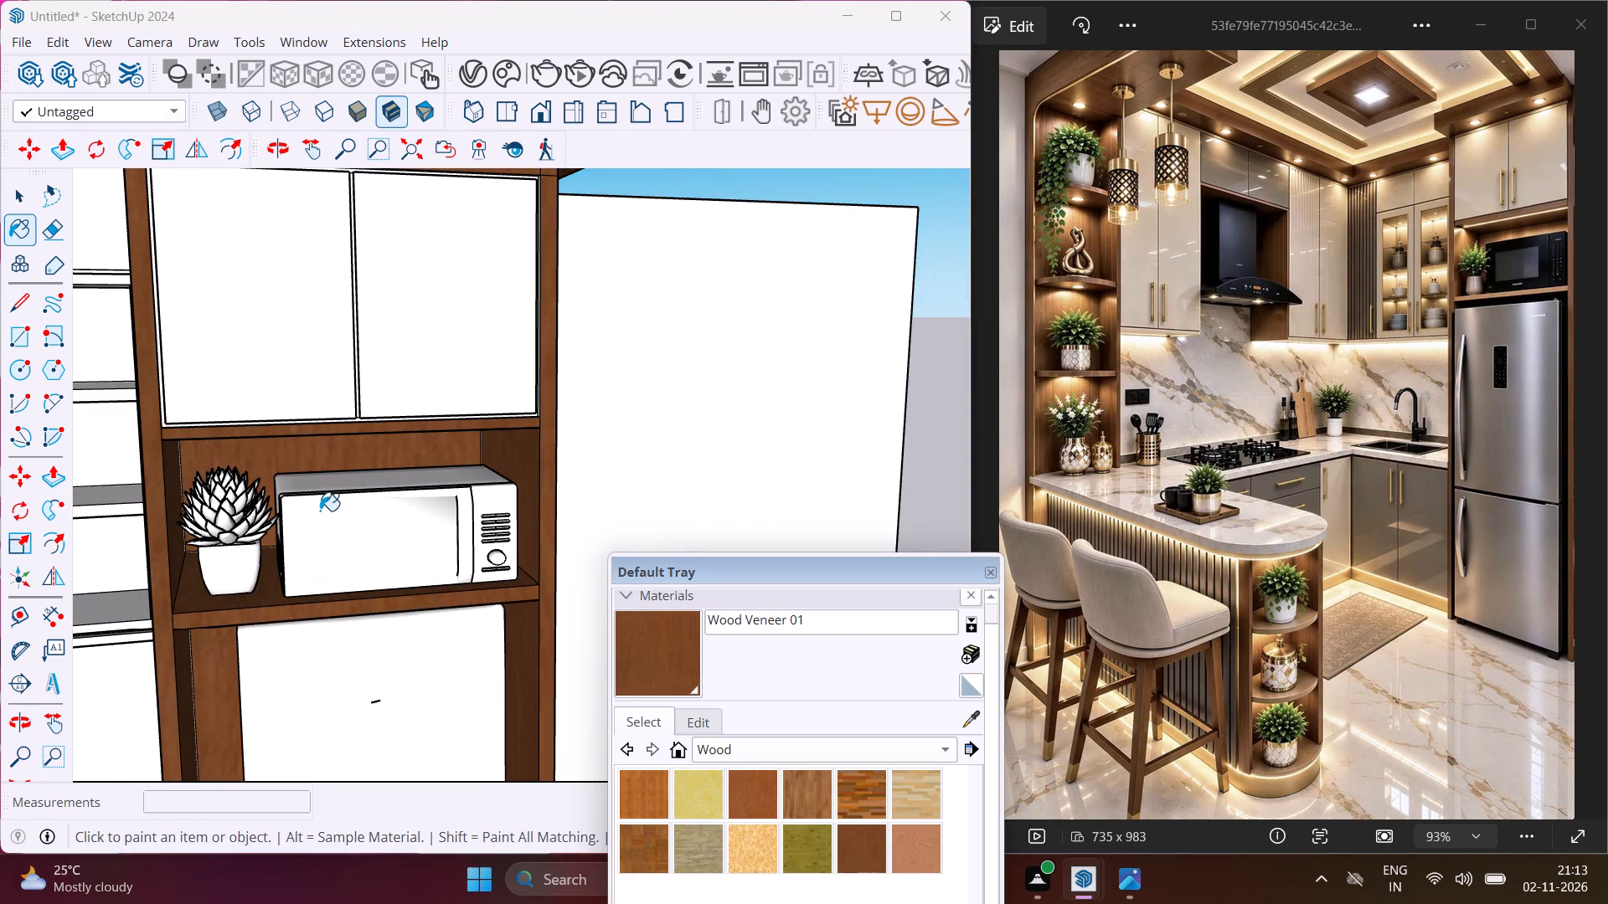
pyautogui.scroll(-11, 320, 511)
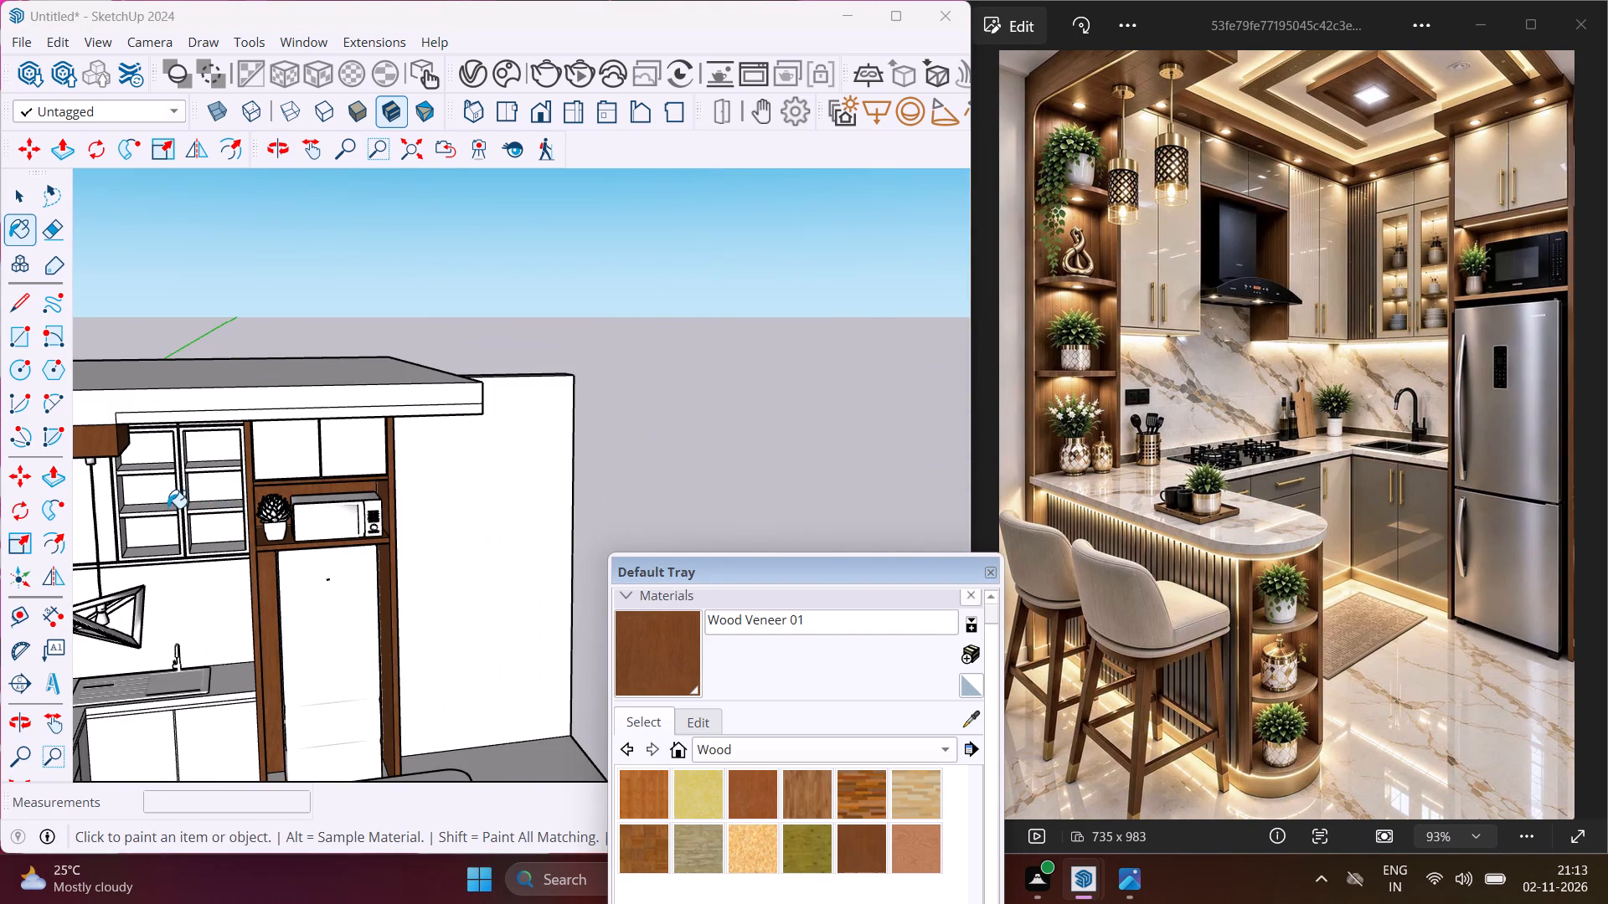
pyautogui.scroll(11, 153, 508)
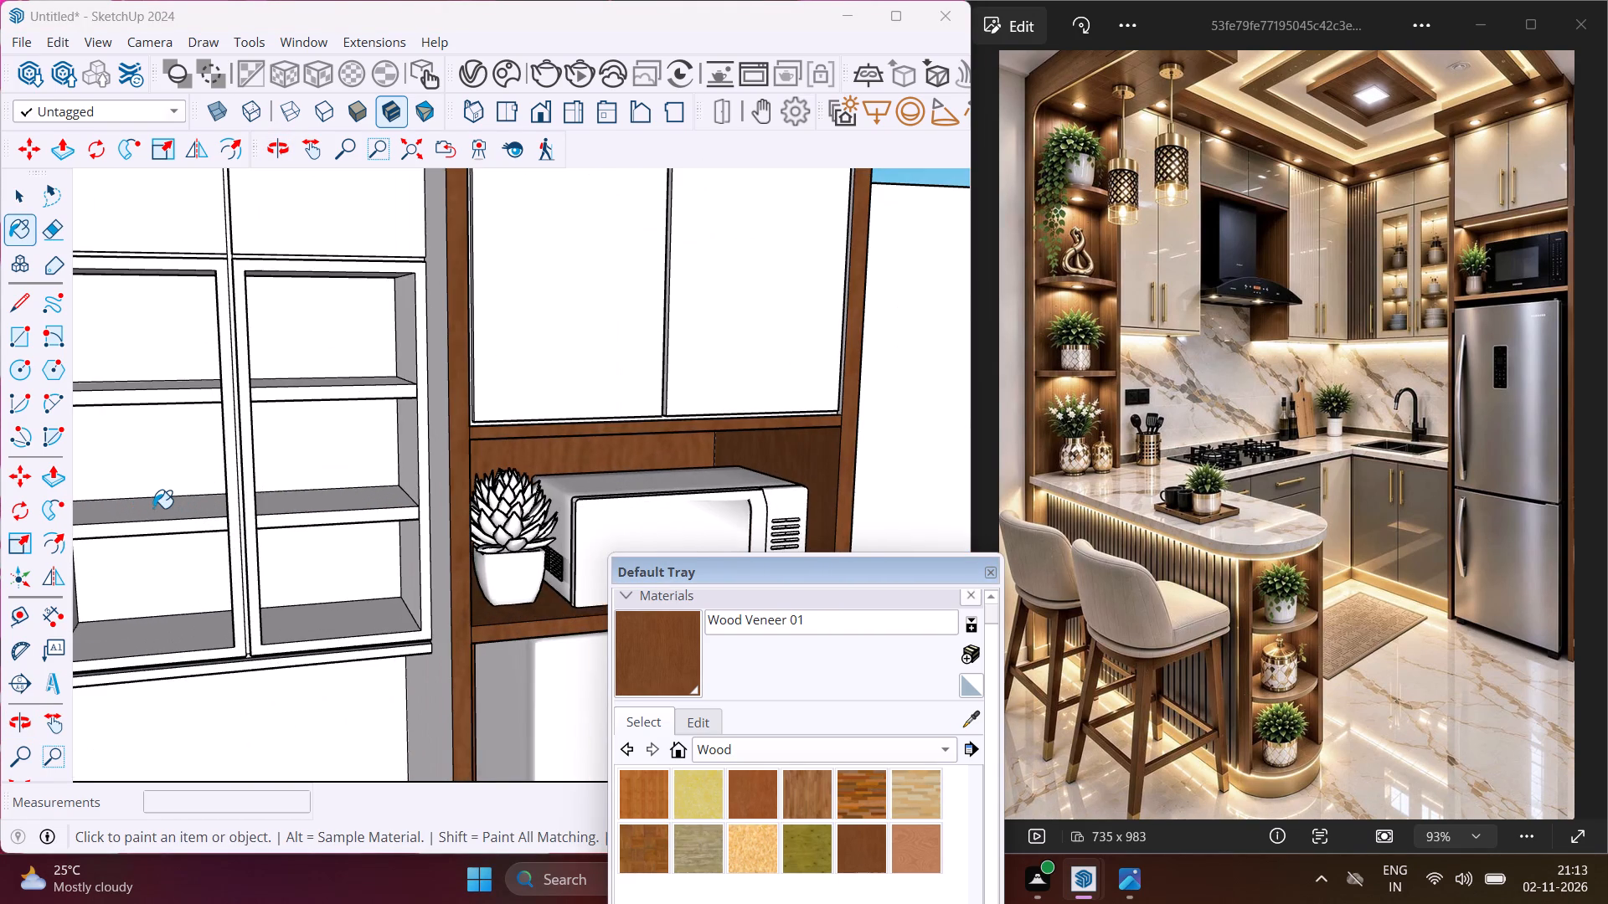
pyautogui.scroll(-9, 153, 506)
pyautogui.scroll(-3, 265, 395)
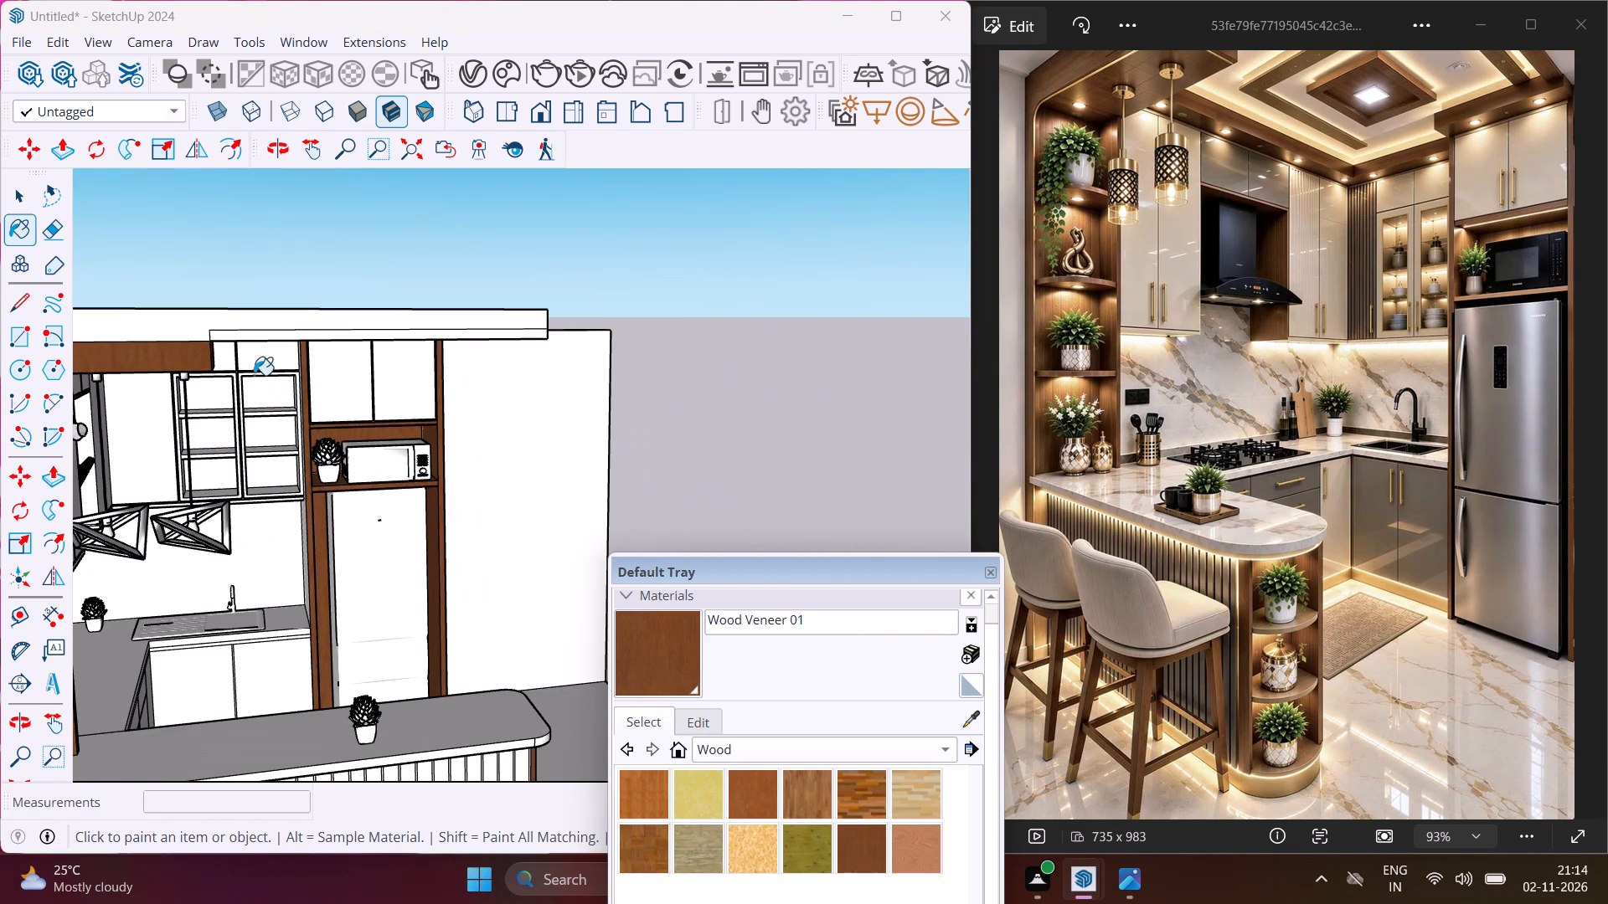
pyautogui.scroll(-2, 253, 373)
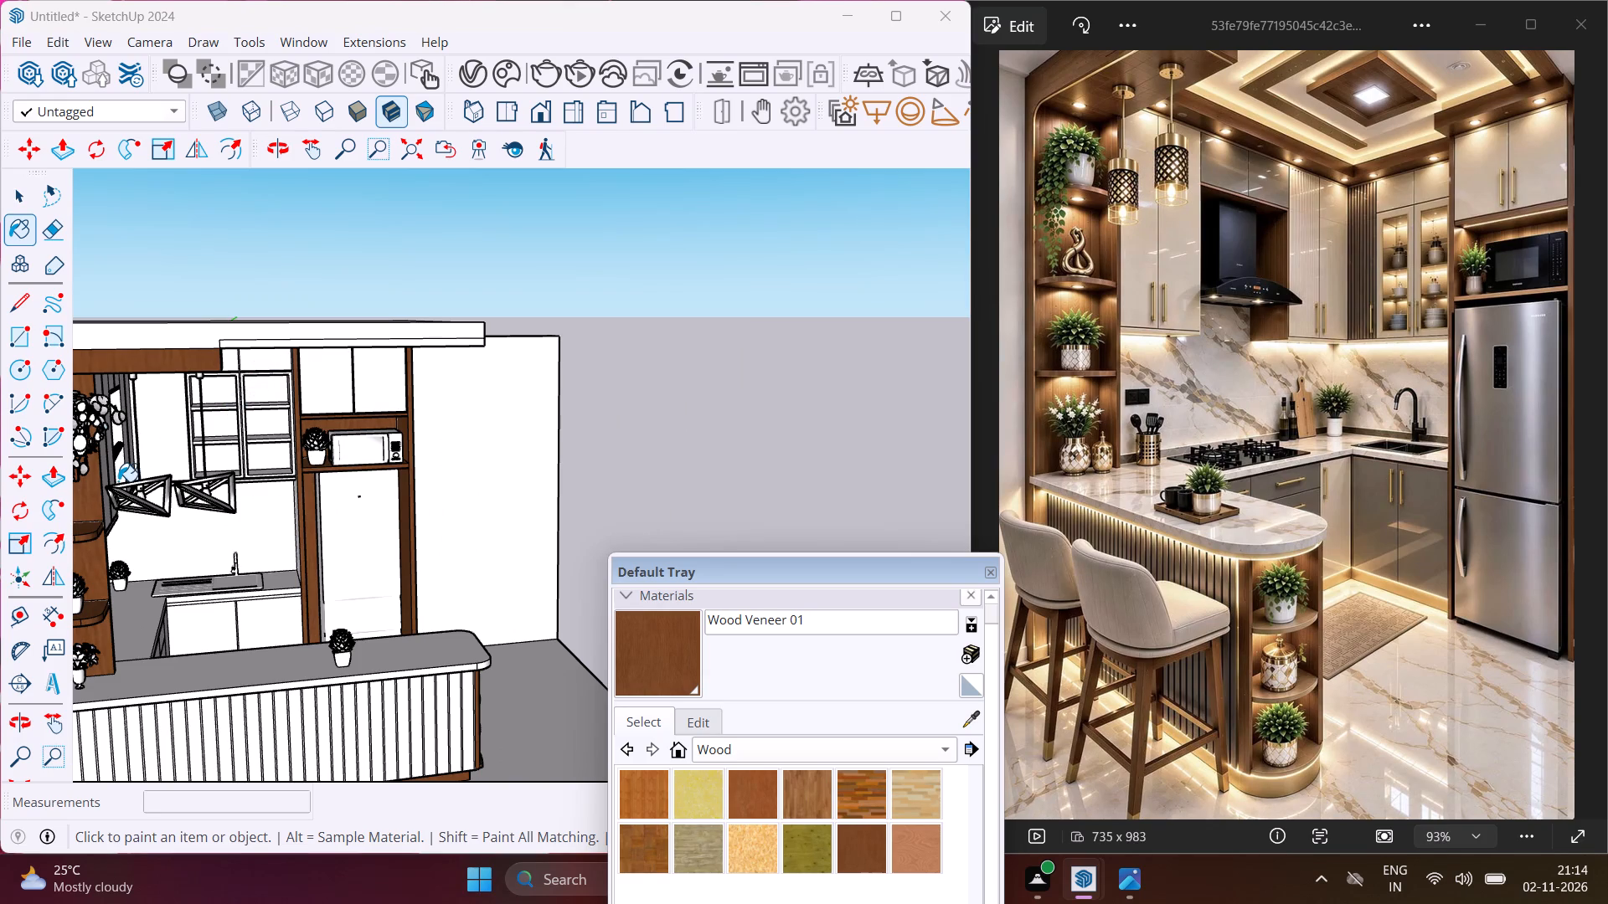
pyautogui.scroll(7, 111, 496)
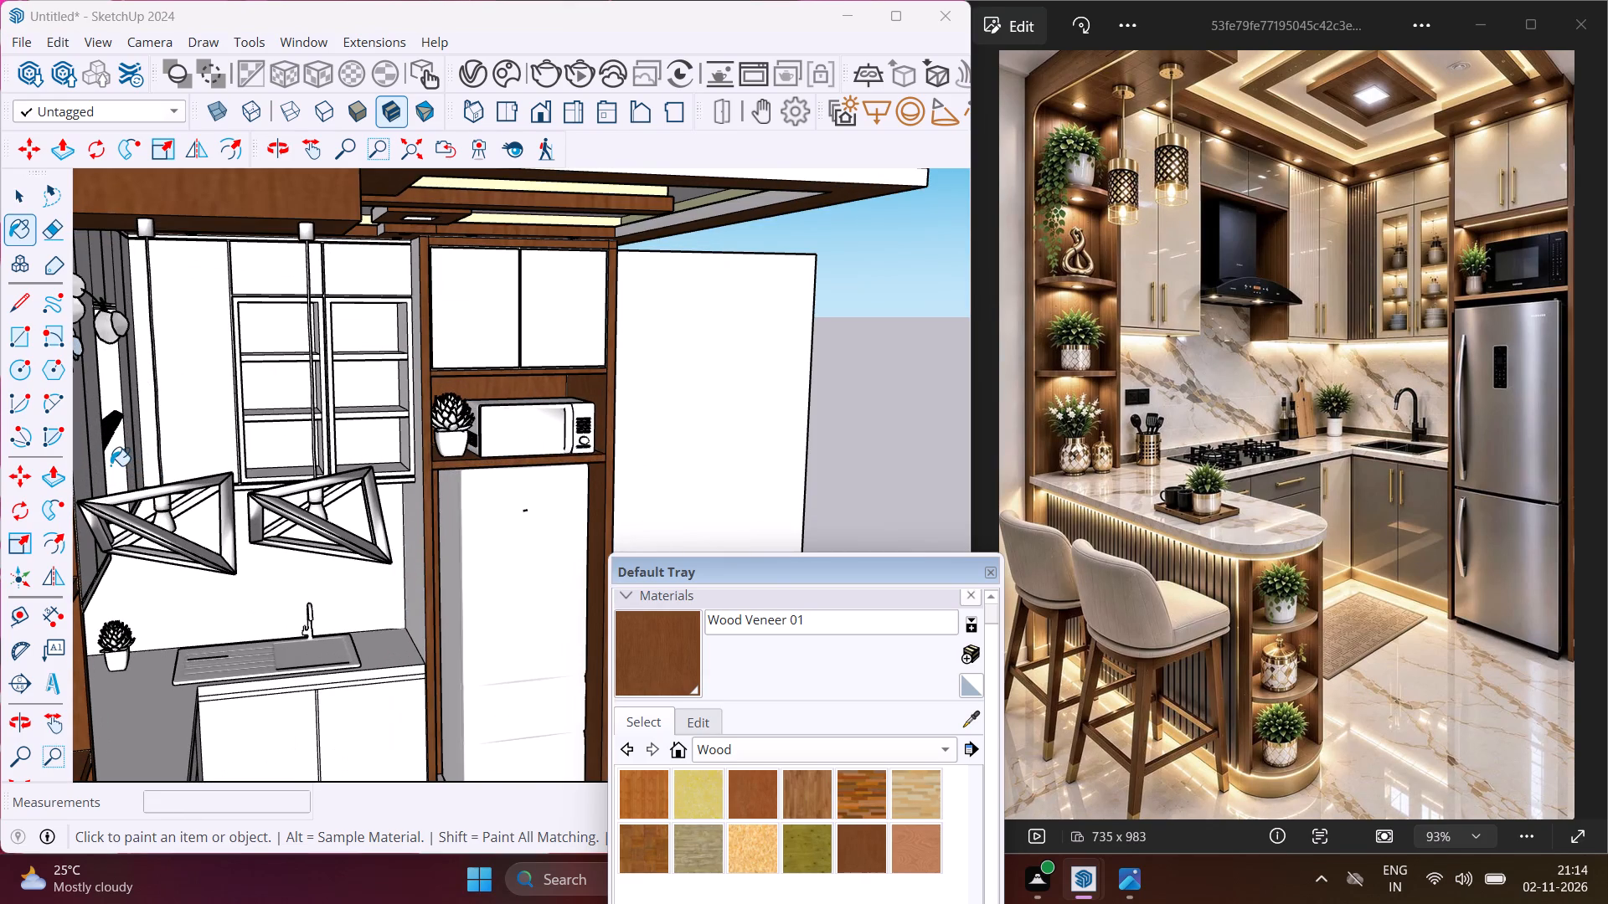
pyautogui.click(111, 465)
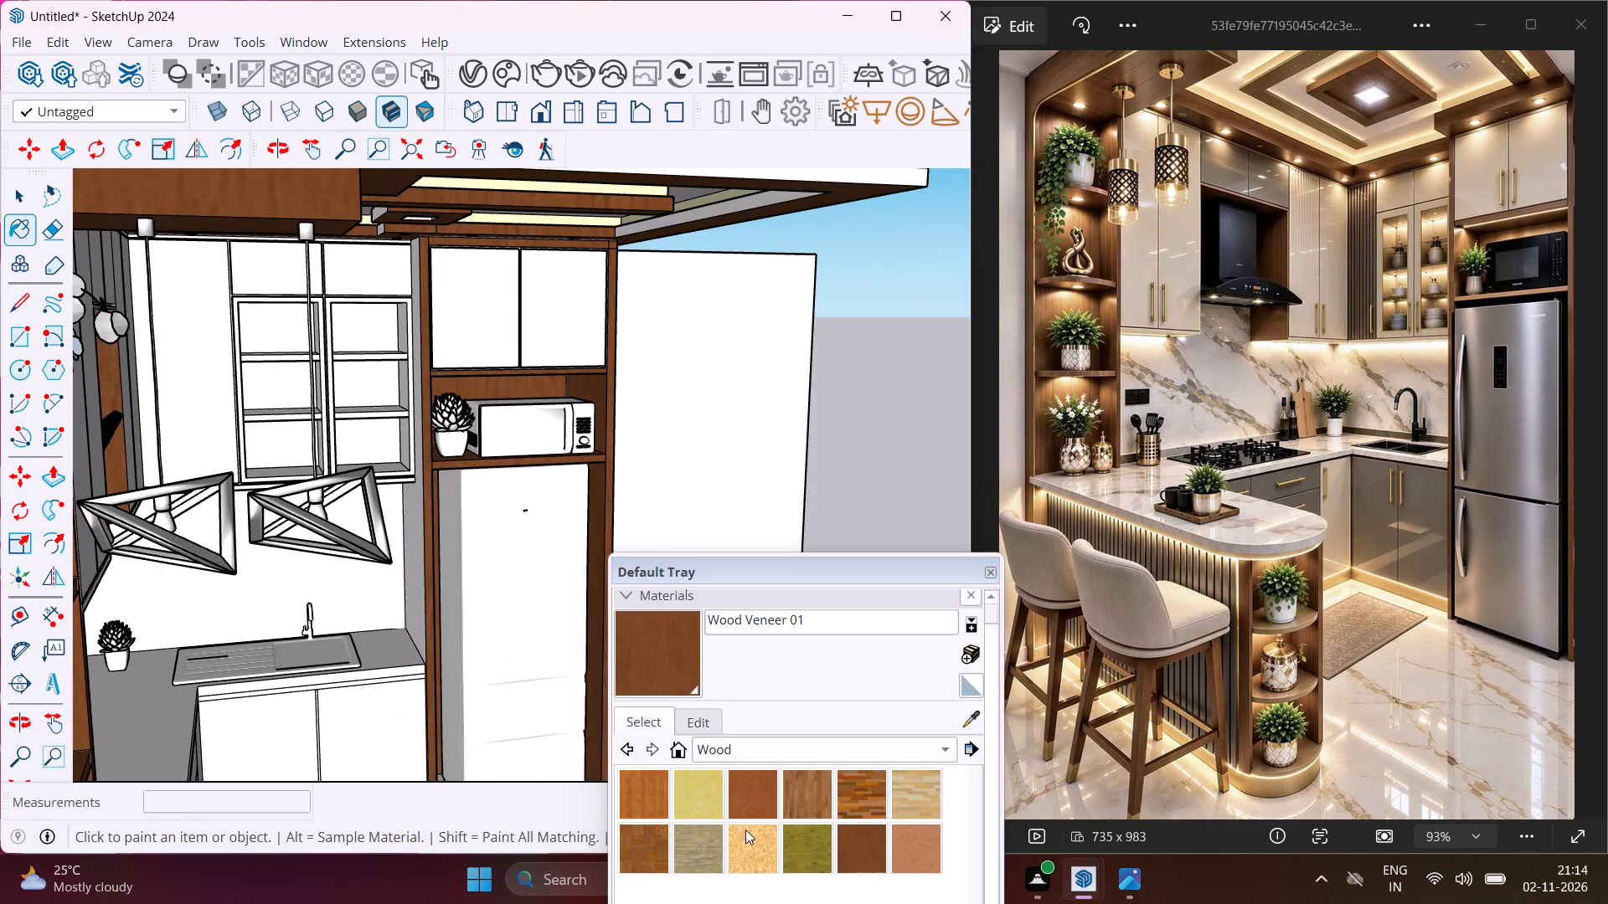
# Apply Wood Floor Light to the display cabinet's far bay: the bottom compartment's back, the tall-unit-side inner wall and the front frame.
pyautogui.click(915, 798)
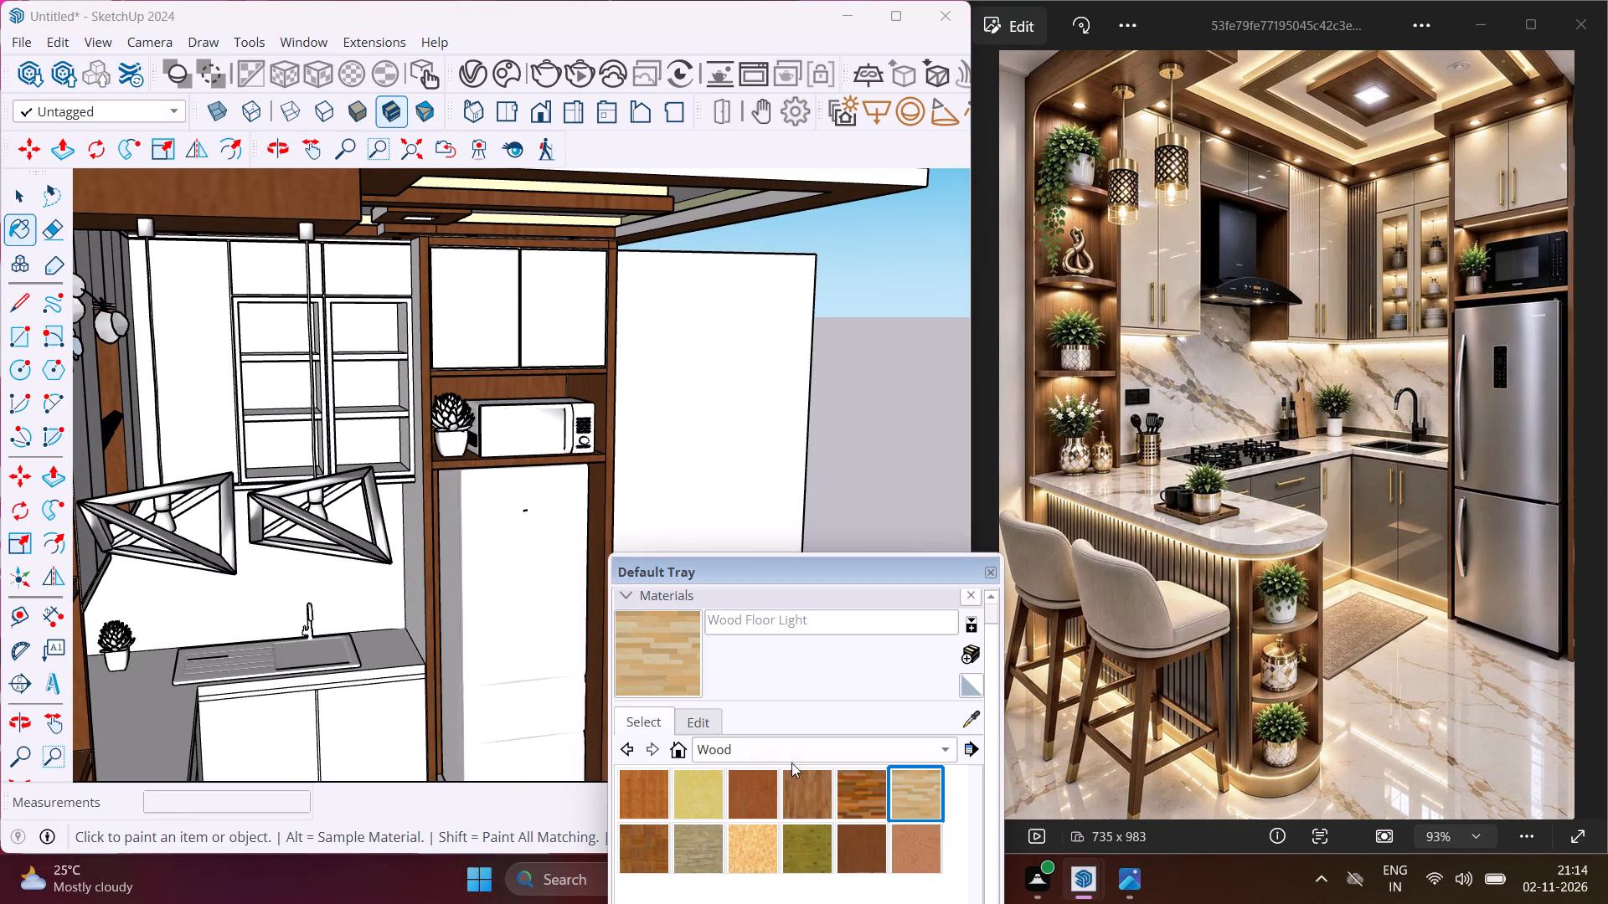
pyautogui.scroll(6, 284, 445)
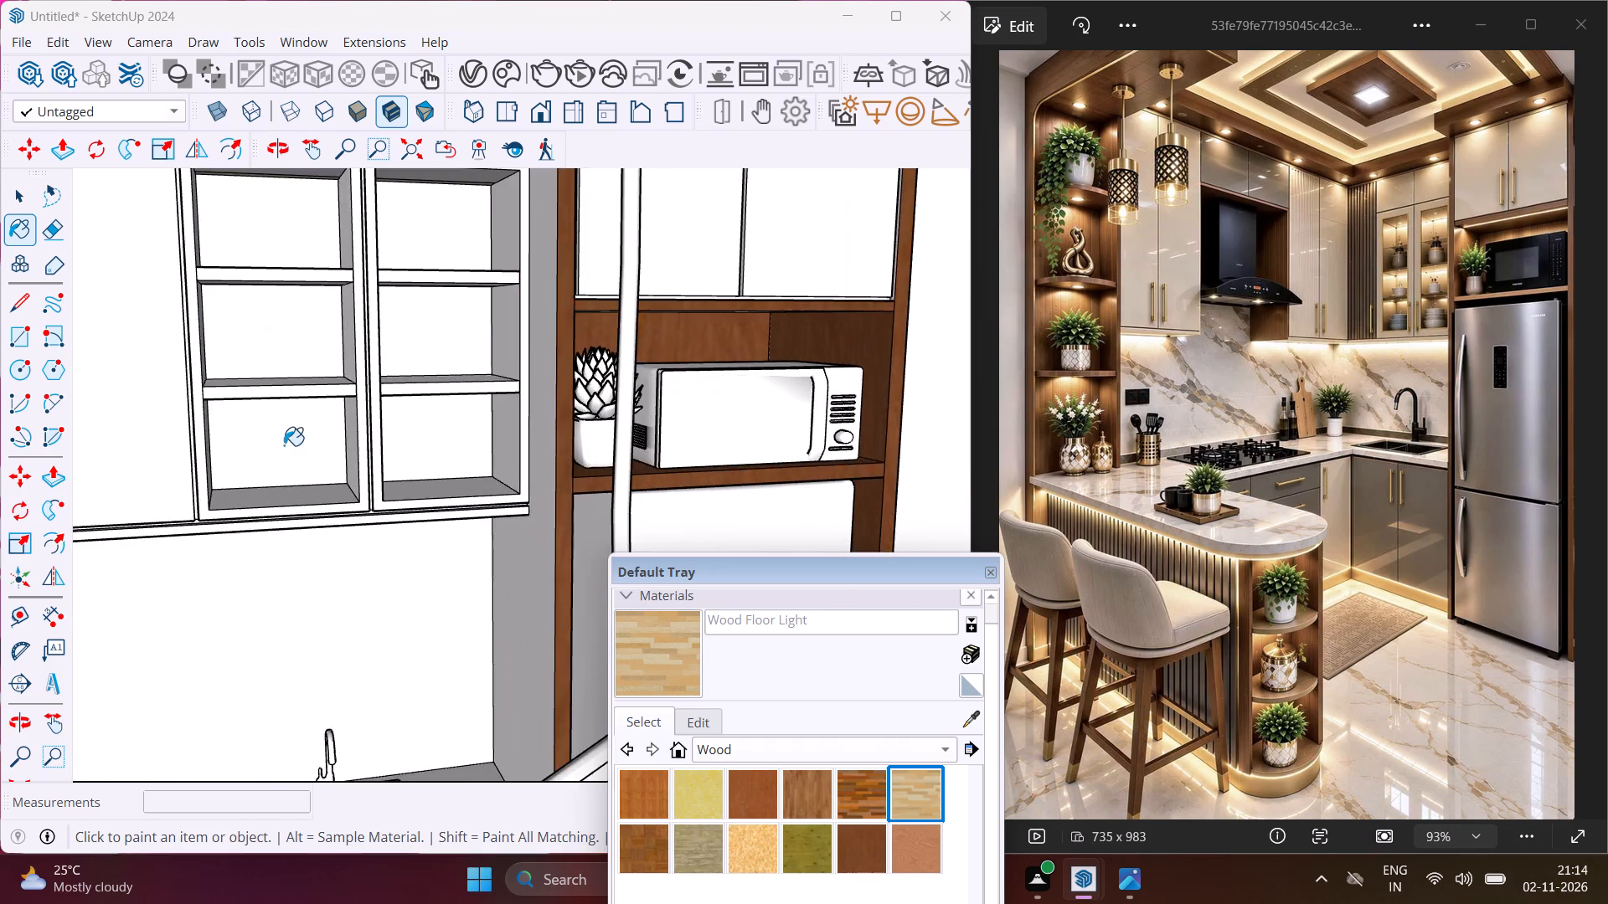
pyautogui.scroll(15, 284, 445)
pyautogui.click(310, 472)
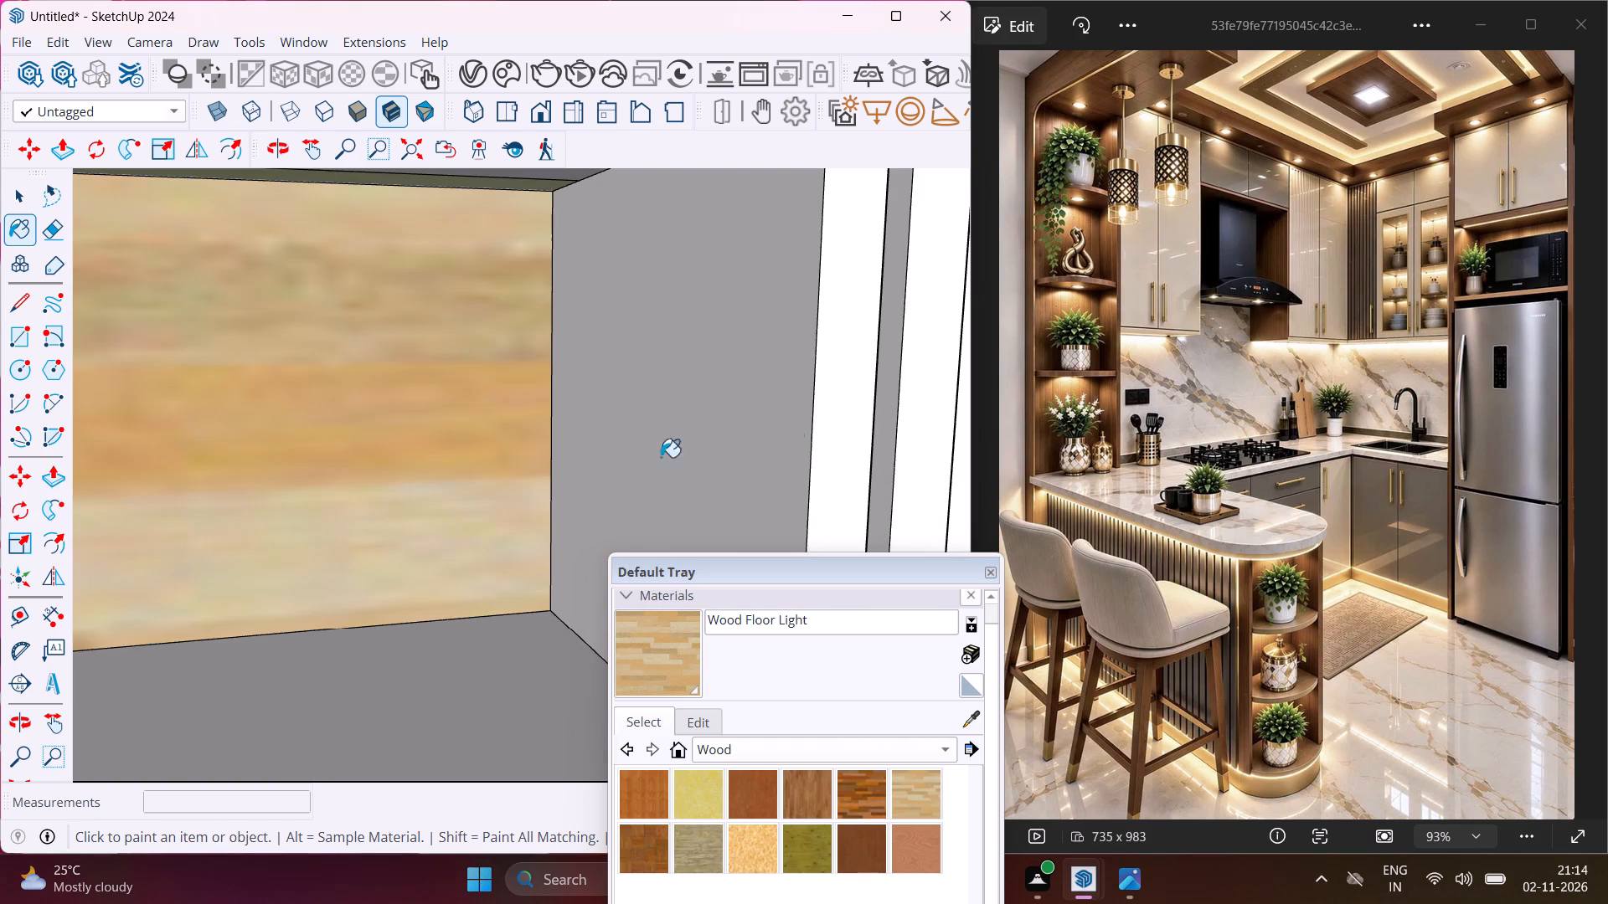
pyautogui.click(794, 426)
pyautogui.click(839, 436)
# Paint the far bay's lower shelf edge and underside and the middle compartment's back with Wood Floor Light.
pyautogui.scroll(-4, 701, 366)
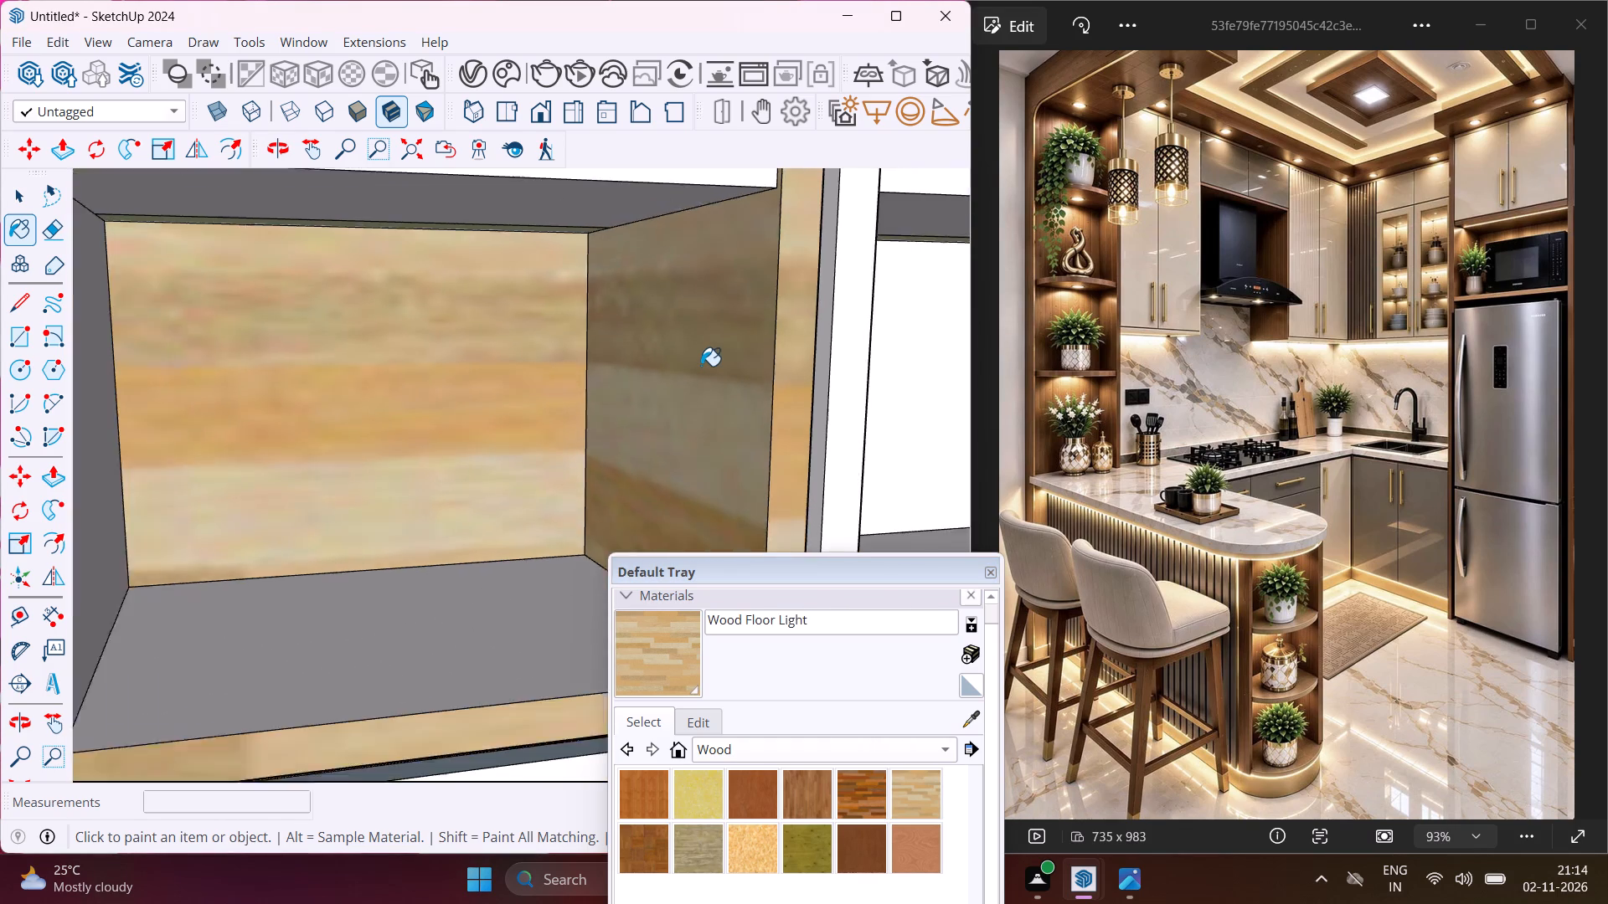
pyautogui.scroll(-8, 701, 366)
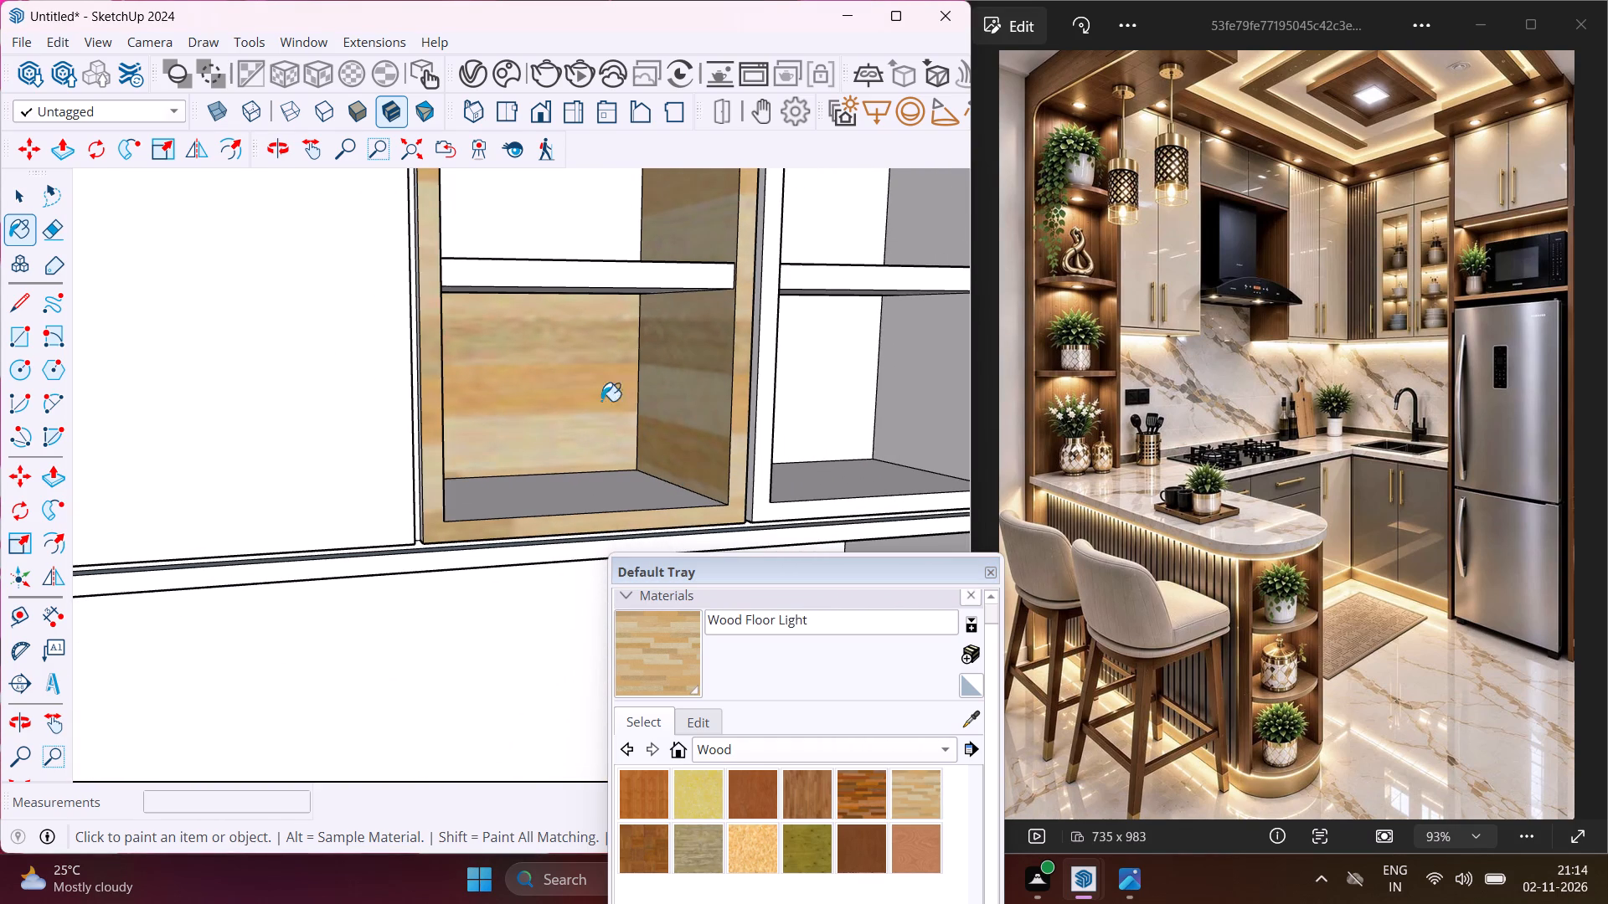
pyautogui.click(633, 280)
pyautogui.click(613, 237)
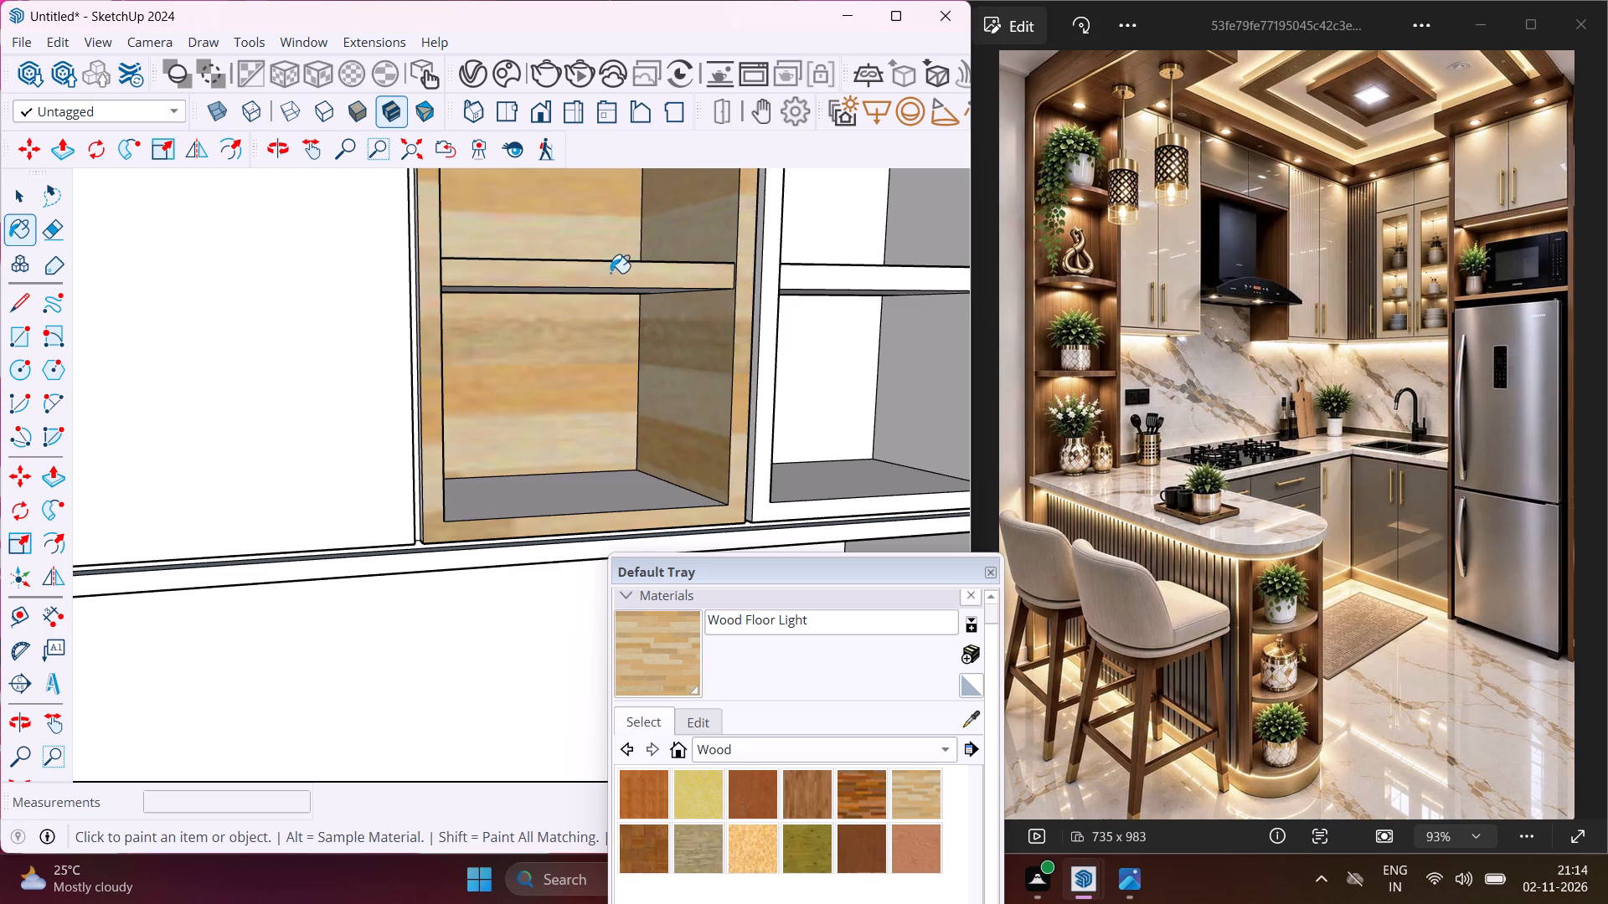
pyautogui.scroll(4, 595, 306)
pyautogui.moveTo(594, 306); pyautogui.dragTo(593, 230, button='middle')
pyautogui.click(595, 230)
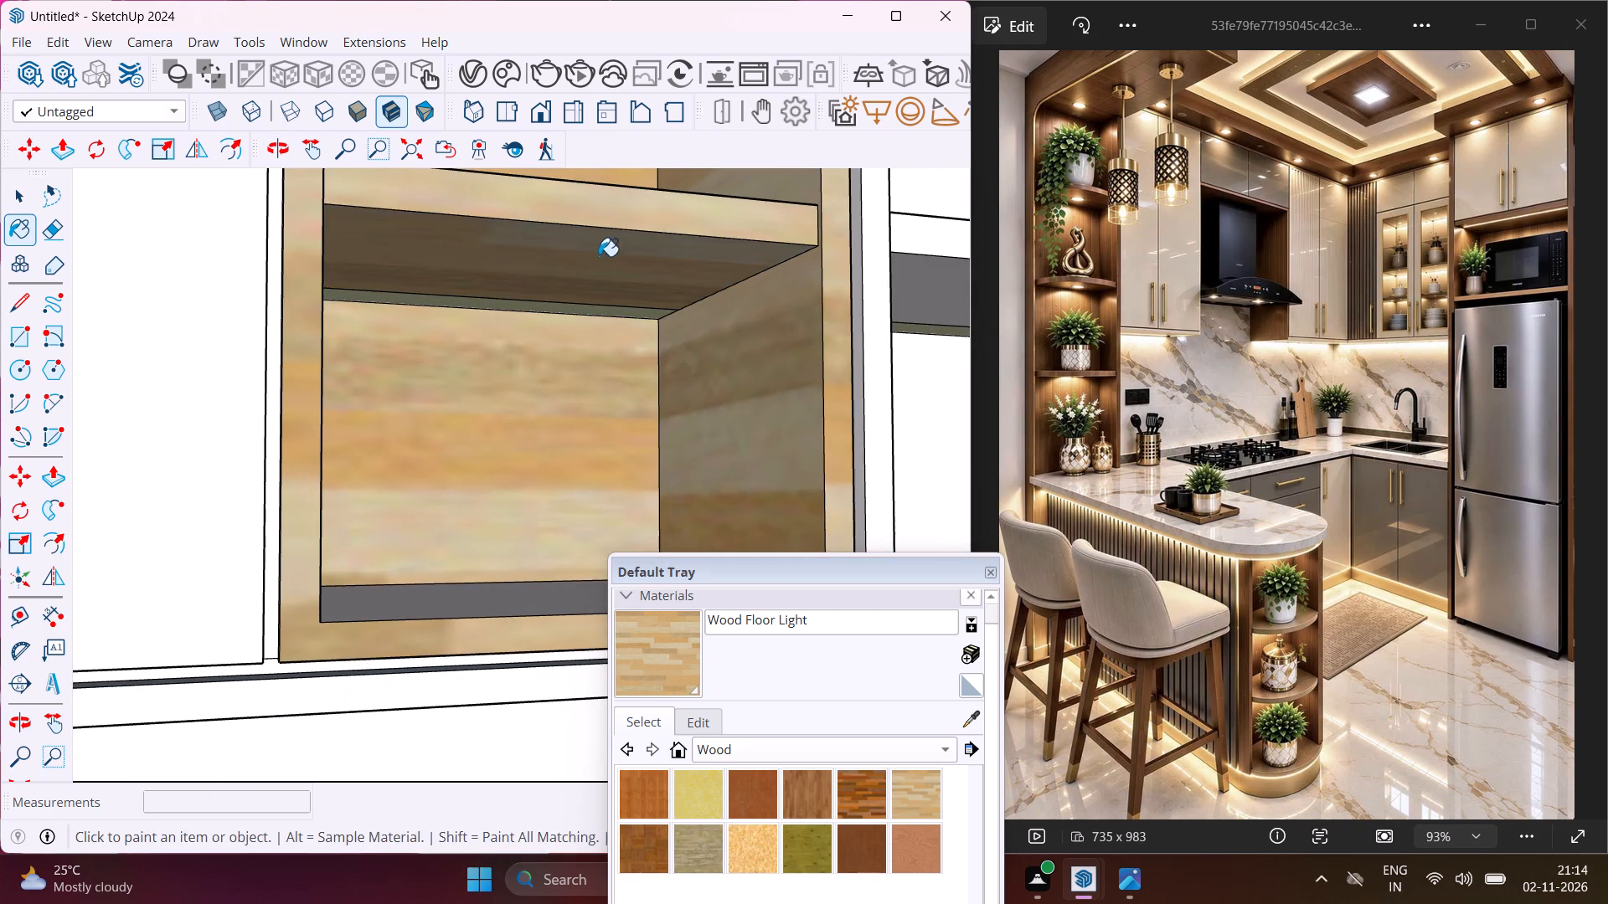
# Paint the near bay's bottom and middle compartment backs, lower shelf edge and inner wall beside the far bay with Wood Floor Light.
pyautogui.scroll(-5, 497, 314)
pyautogui.click(775, 398)
pyautogui.moveTo(773, 395); pyautogui.dragTo(728, 406, button='middle')
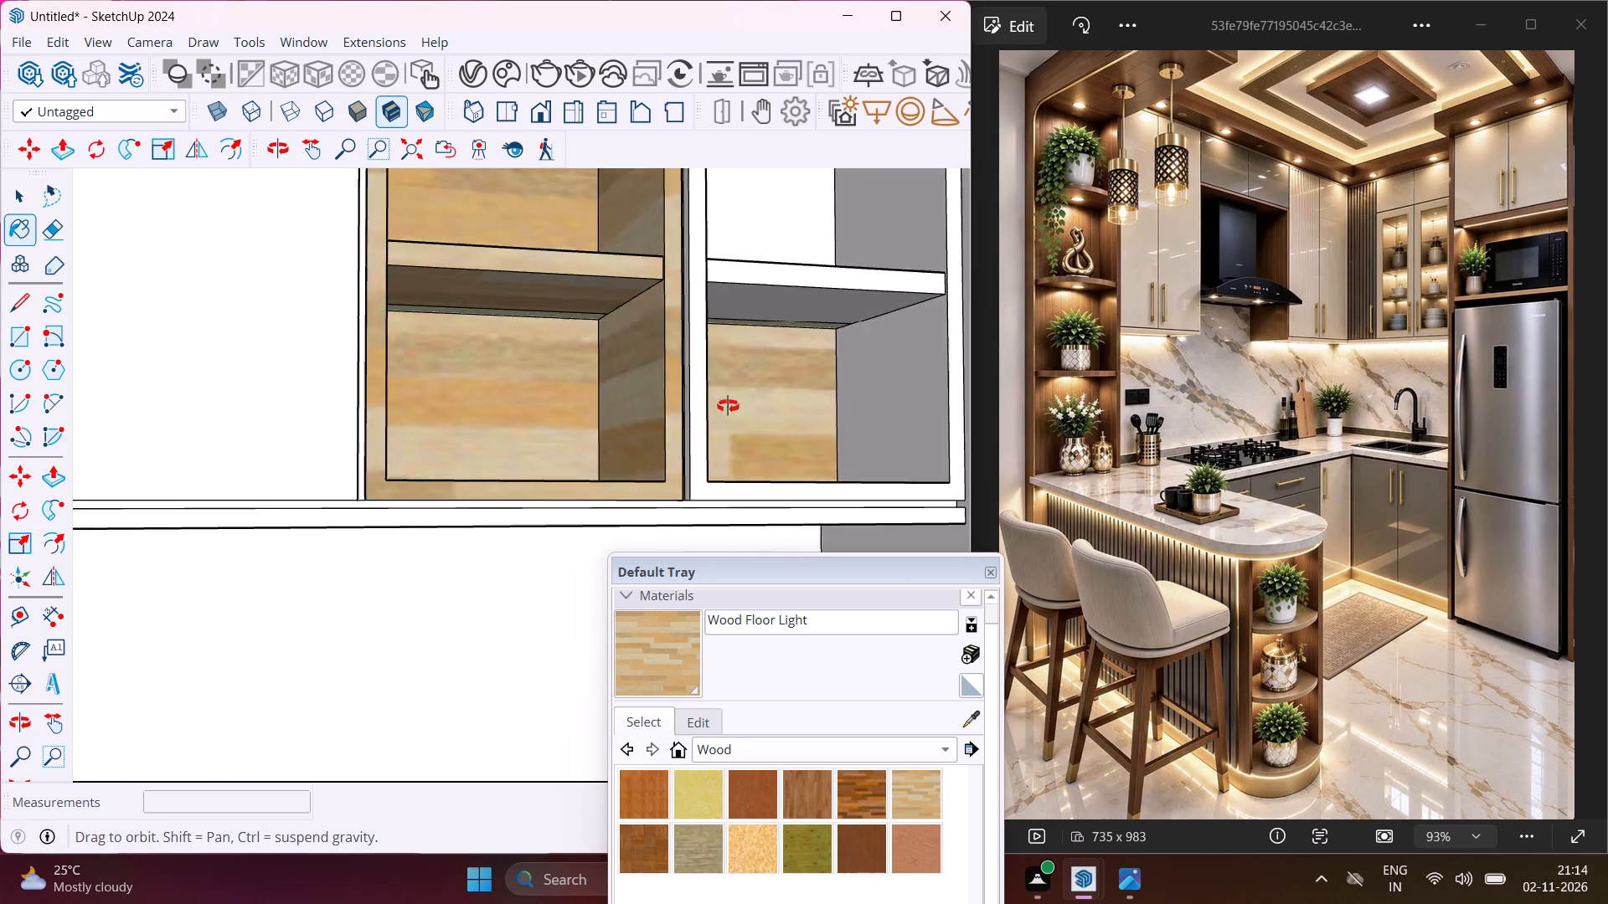
pyautogui.moveTo(728, 406); pyautogui.dragTo(579, 447, button='middle')
pyautogui.scroll(3, 734, 275)
pyautogui.click(734, 275)
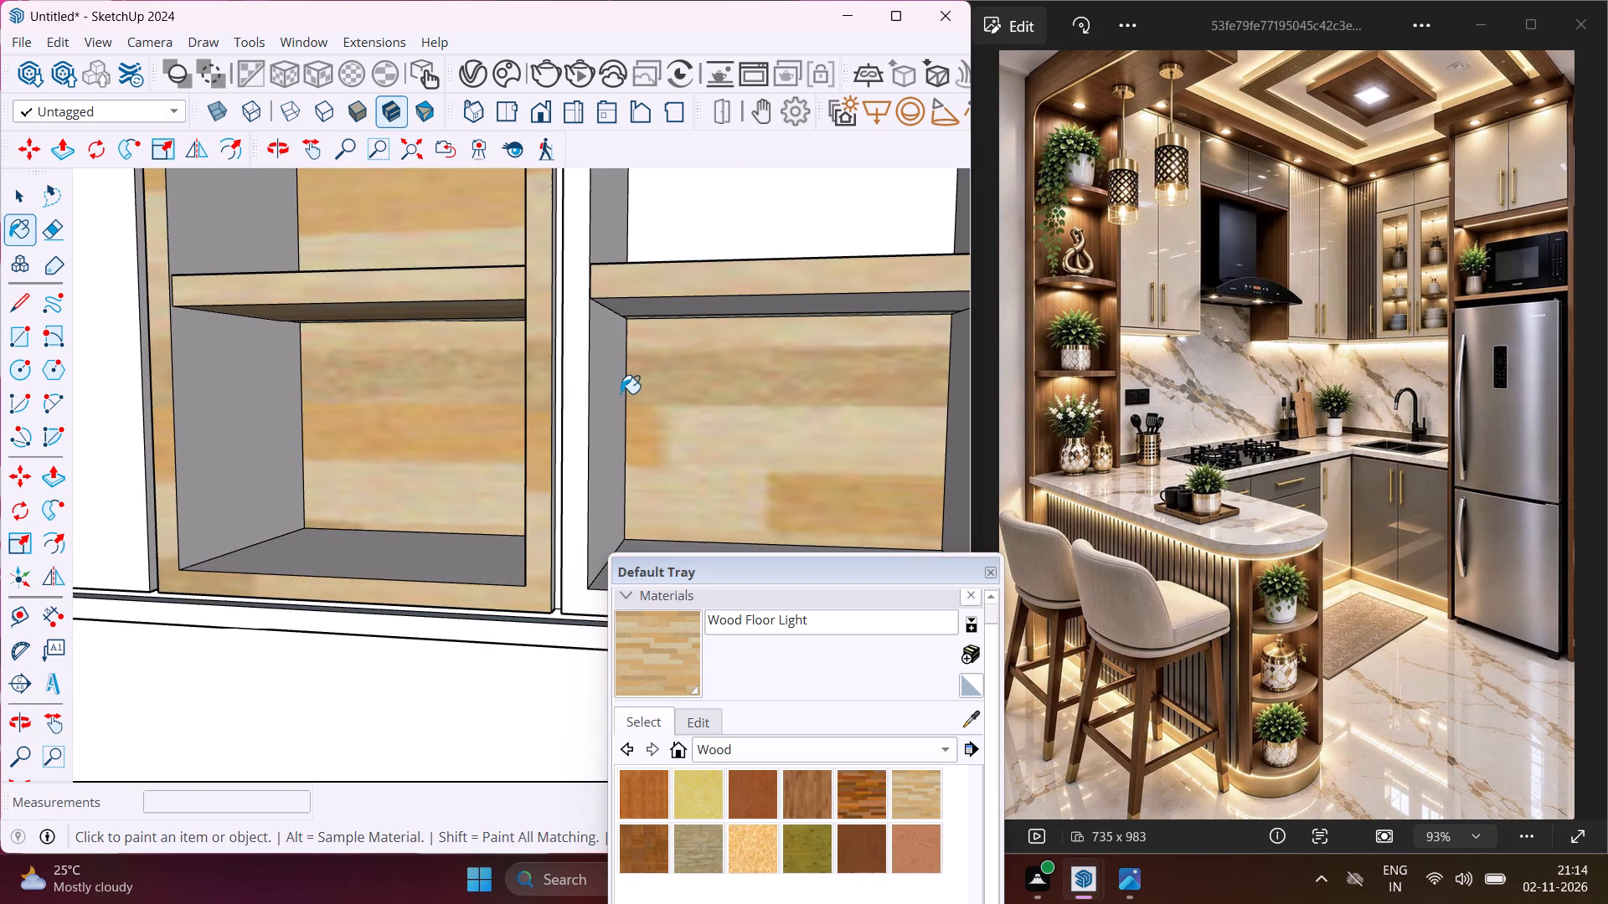
pyautogui.click(621, 393)
pyautogui.click(669, 235)
# Paint the near bay's tall-unit-side inner wall, lower shelf underside and front frame with Wood Floor Light.
pyautogui.moveTo(725, 362); pyautogui.dragTo(907, 356, button='middle')
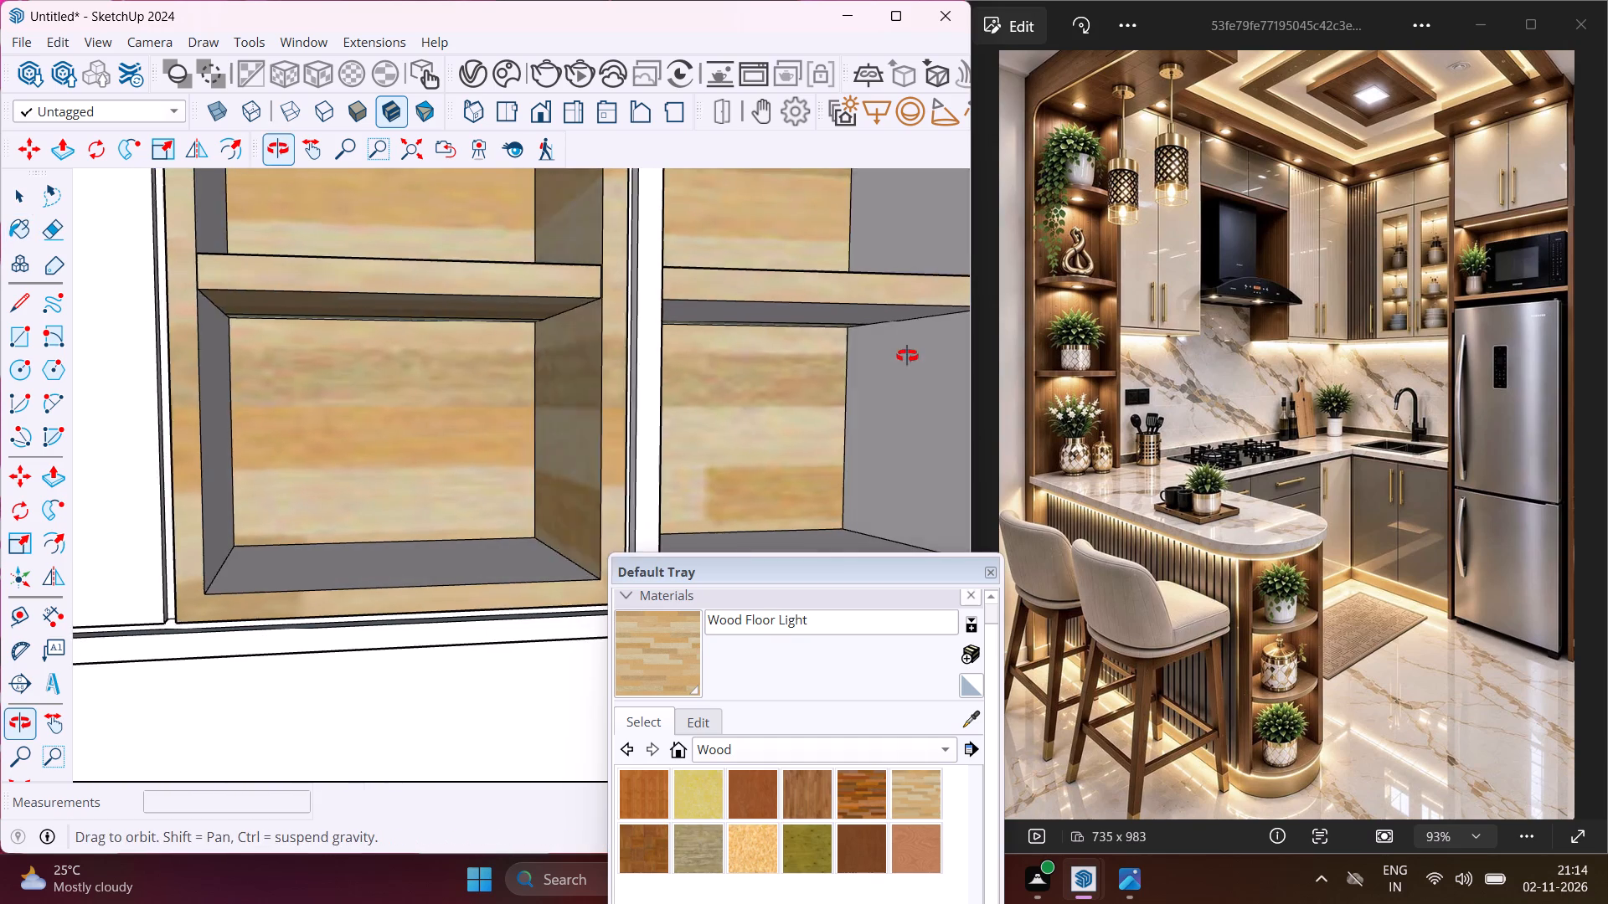
pyautogui.moveTo(907, 356); pyautogui.dragTo(913, 357, button='middle')
pyautogui.click(913, 357)
pyautogui.click(874, 323)
pyautogui.scroll(3, 840, 321)
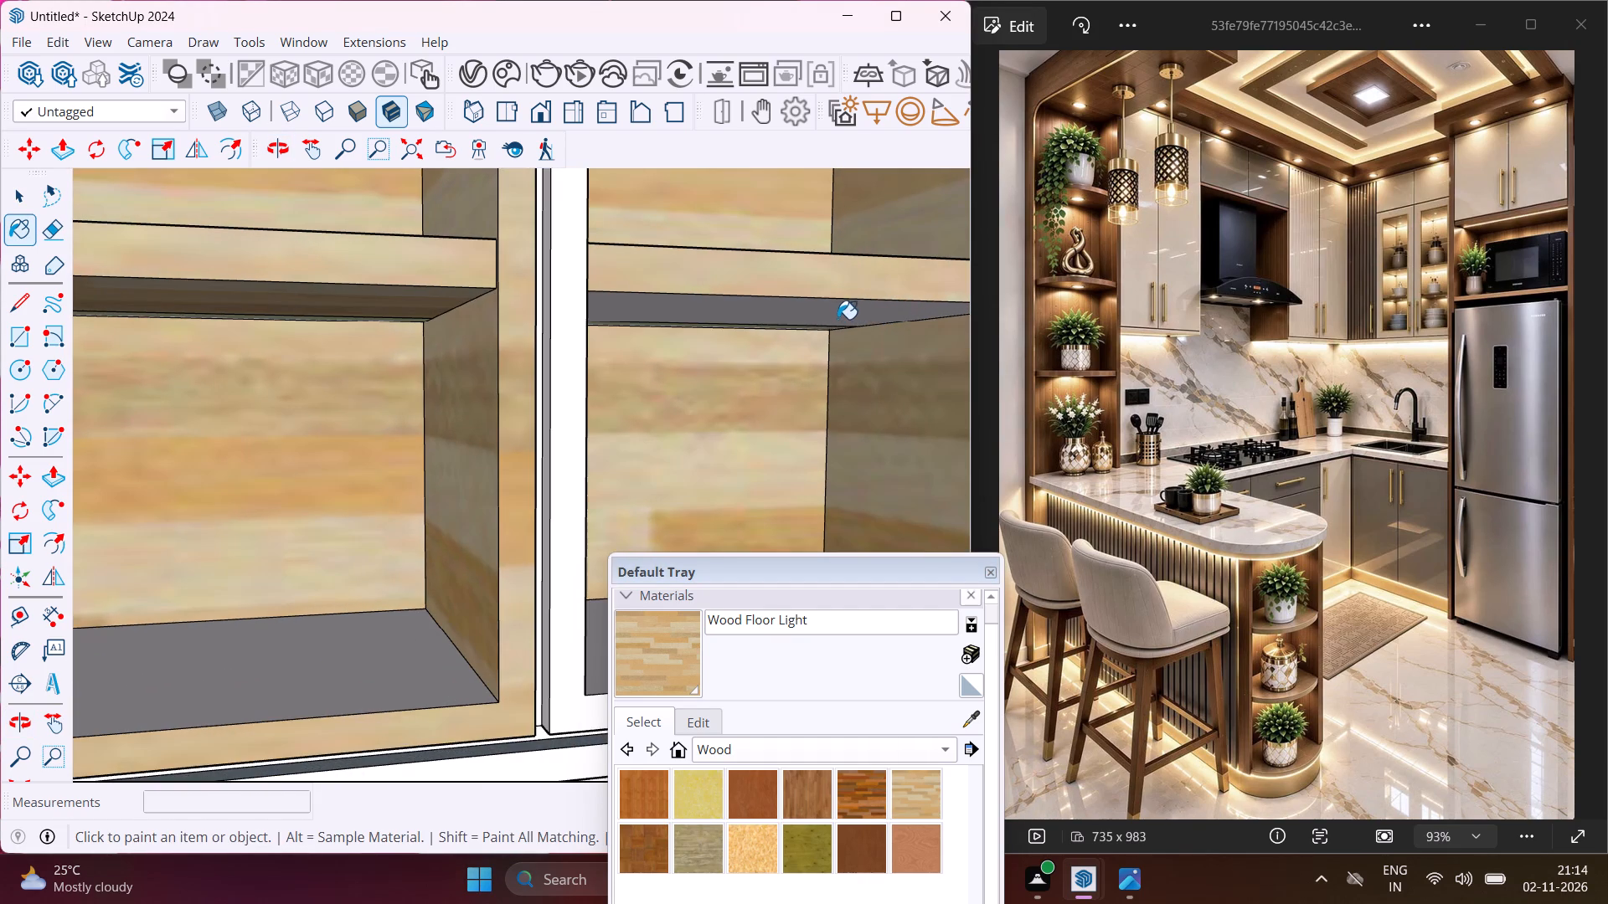
pyautogui.click(834, 314)
pyautogui.click(569, 434)
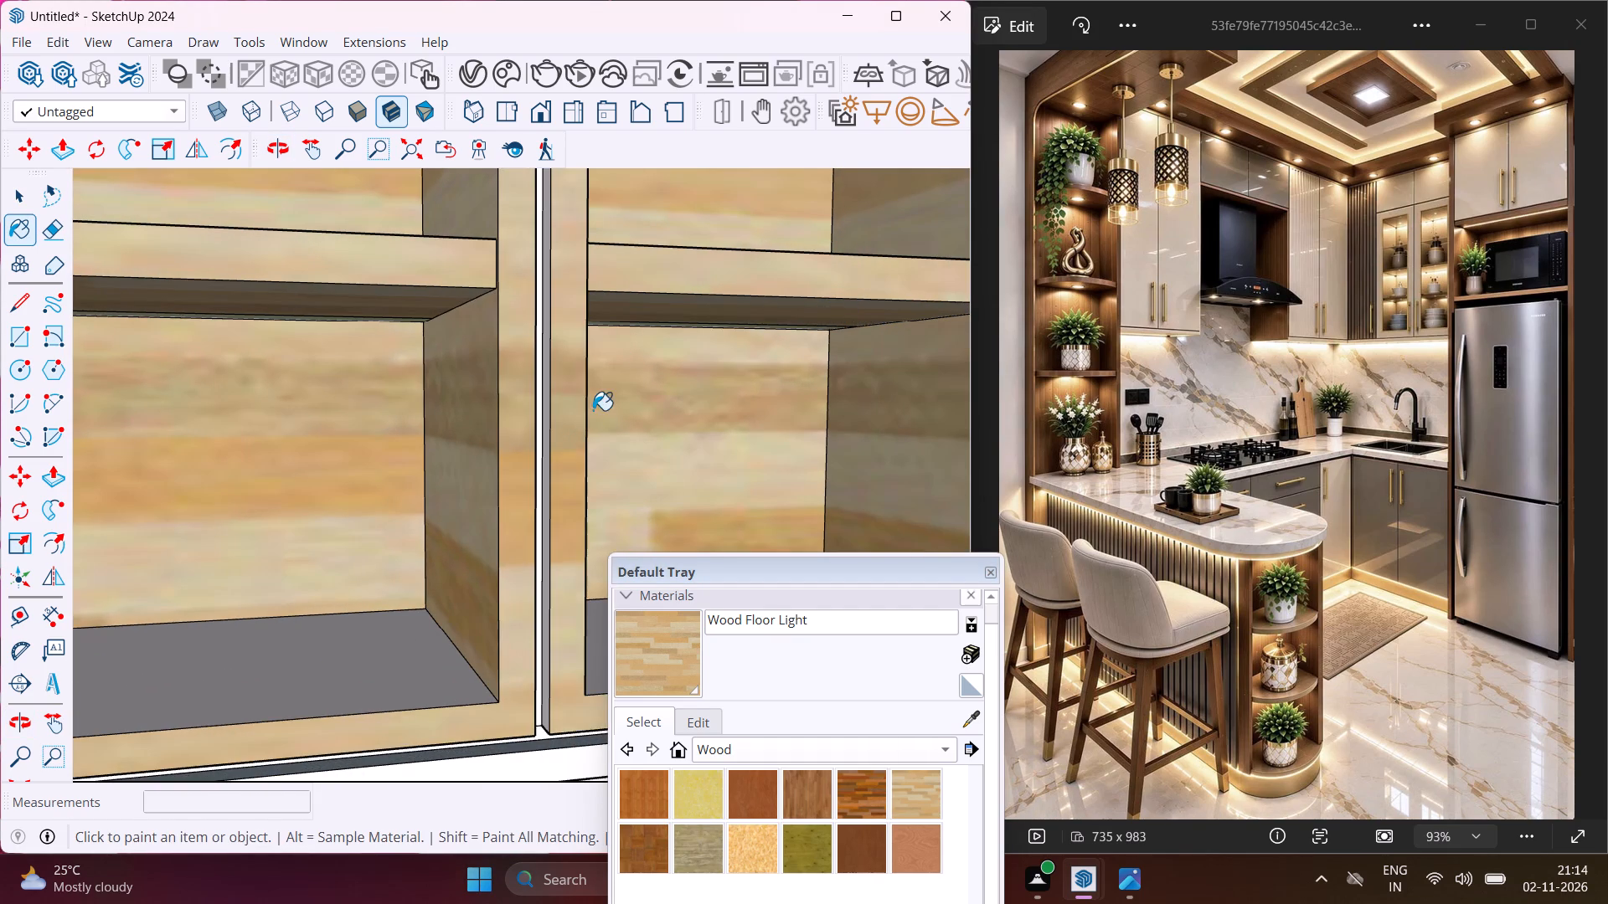
# Paint the far bay's two shelf tops, upper shelf front edge and cabinet floor with Wood Floor Light.
pyautogui.scroll(-5, 593, 410)
pyautogui.moveTo(656, 409); pyautogui.dragTo(600, 533, button='middle')
pyautogui.scroll(-4, 606, 496)
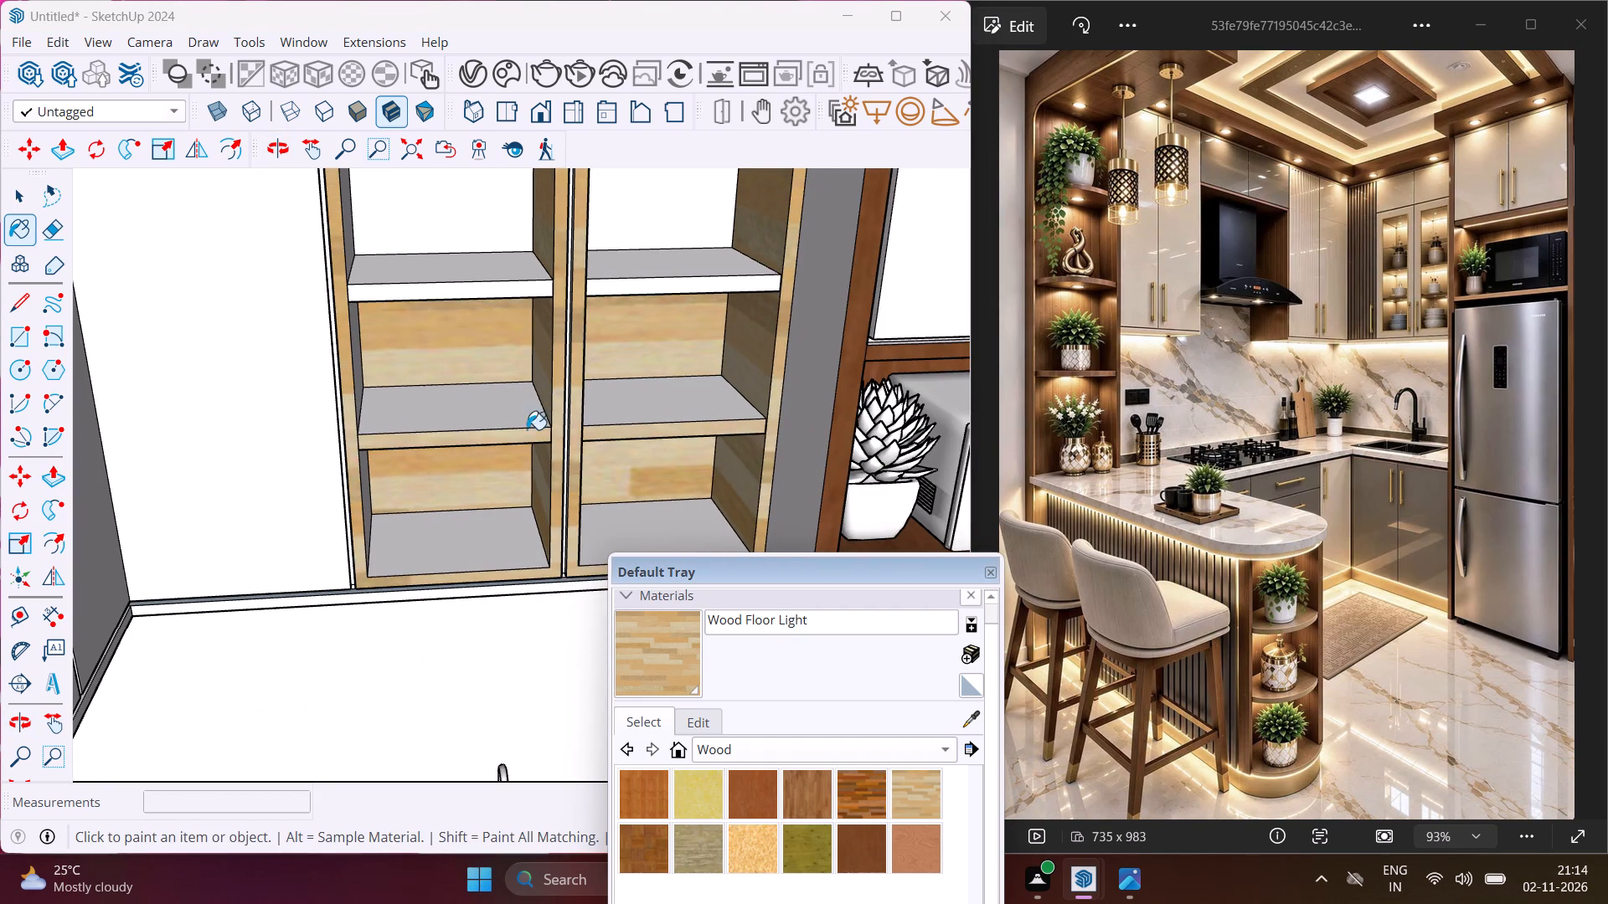
pyautogui.click(521, 419)
pyautogui.click(473, 290)
pyautogui.click(471, 261)
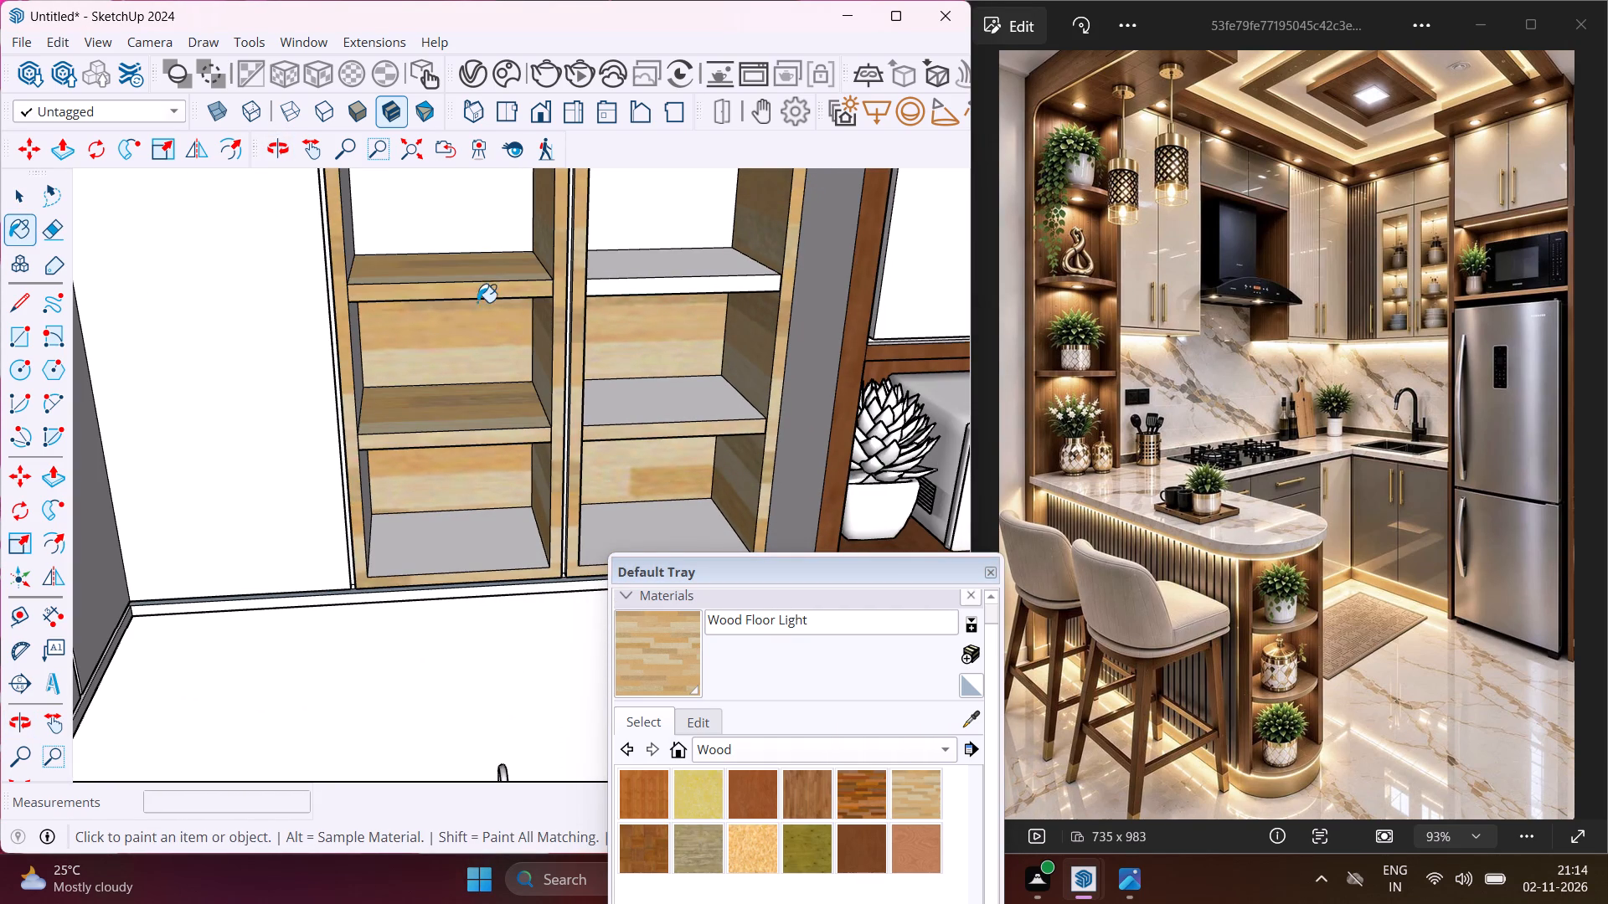
pyautogui.click(489, 534)
# Paint the near bay's floor, shelf tops and upper shelf edge, plus both bays' top compartment backs, with Wood Floor Light.
pyautogui.moveTo(598, 522); pyautogui.dragTo(616, 511)
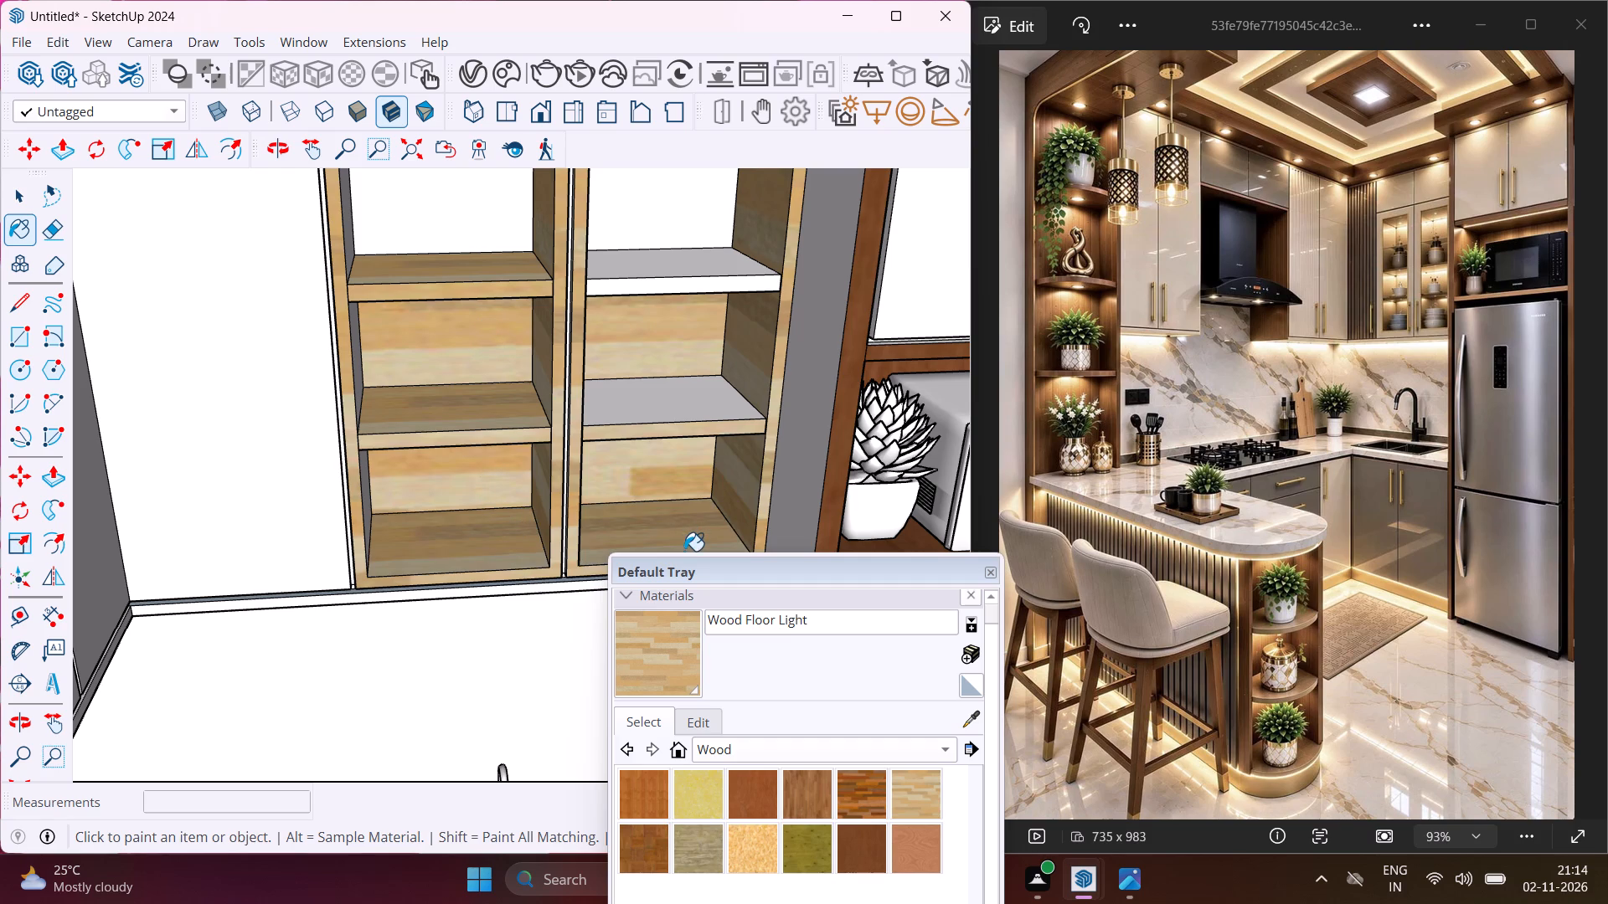
pyautogui.click(641, 415)
pyautogui.click(665, 273)
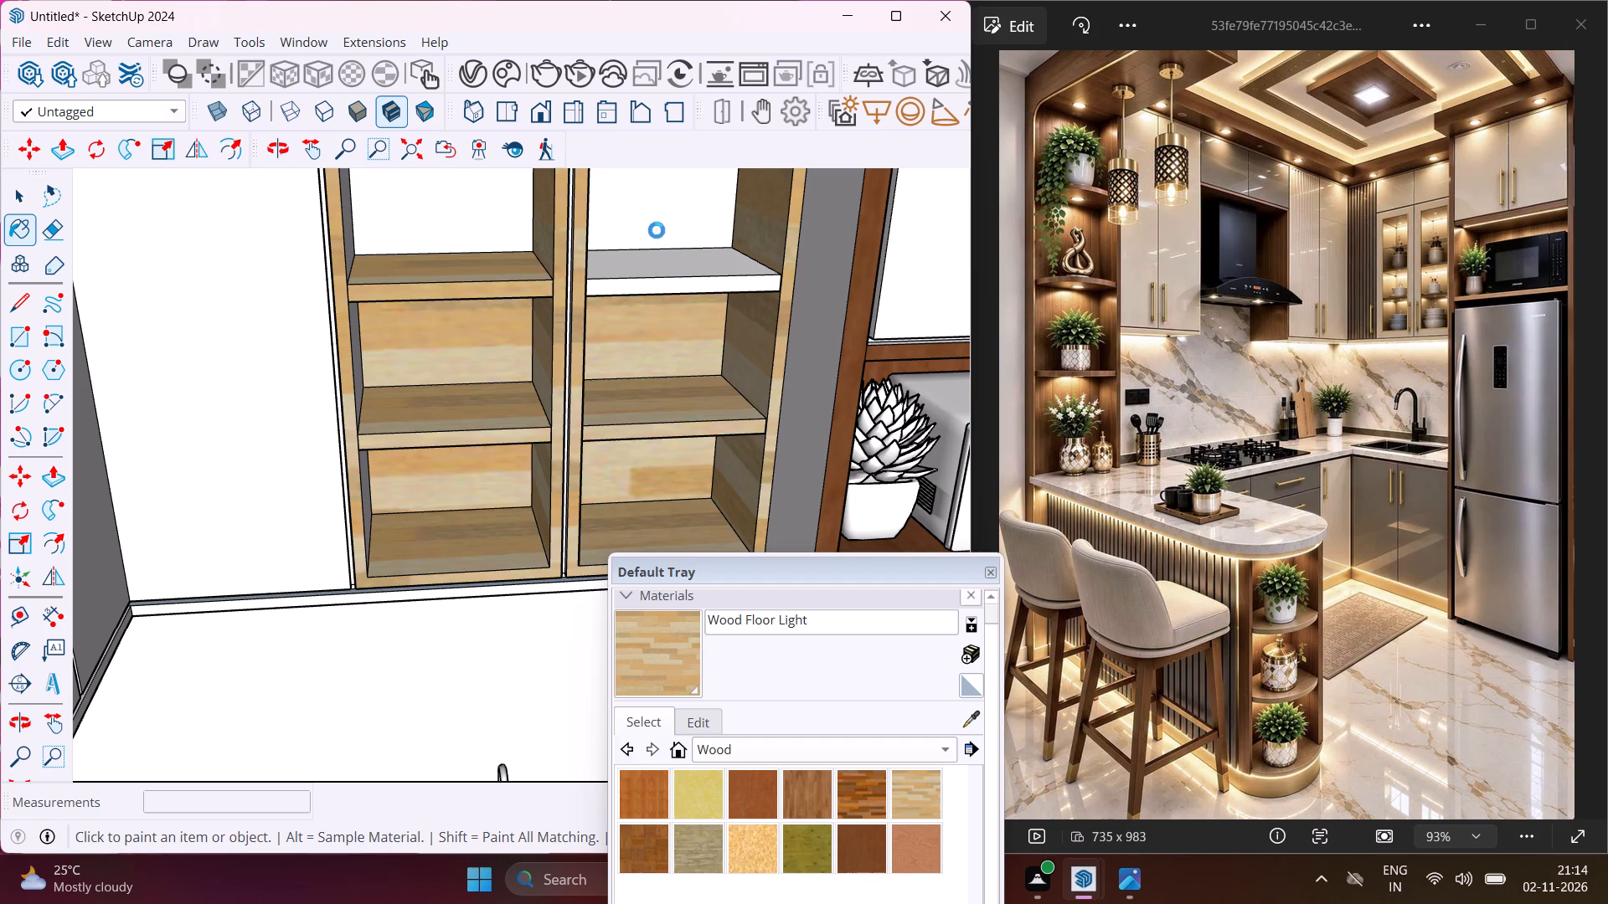
pyautogui.click(652, 223)
pyautogui.click(645, 202)
pyautogui.click(645, 281)
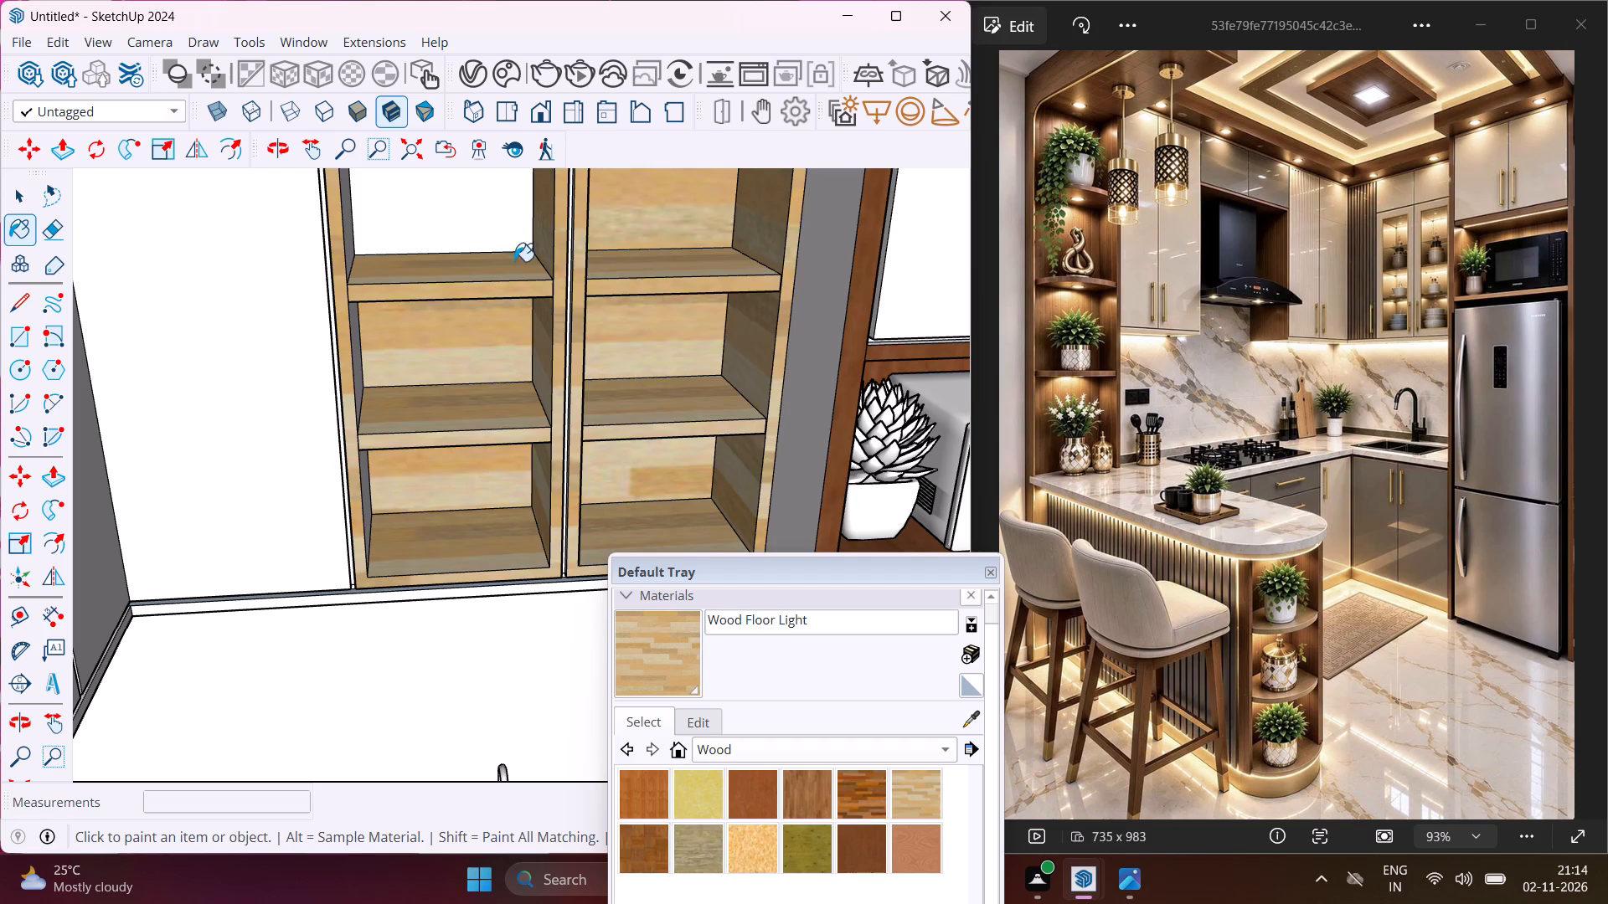
pyautogui.click(469, 220)
# Paint the display cabinet's far-bay outer wall, both bays' top undersides and both upper shelf undersides with Wood Floor Light.
pyautogui.moveTo(469, 220); pyautogui.dragTo(380, 2, button='middle')
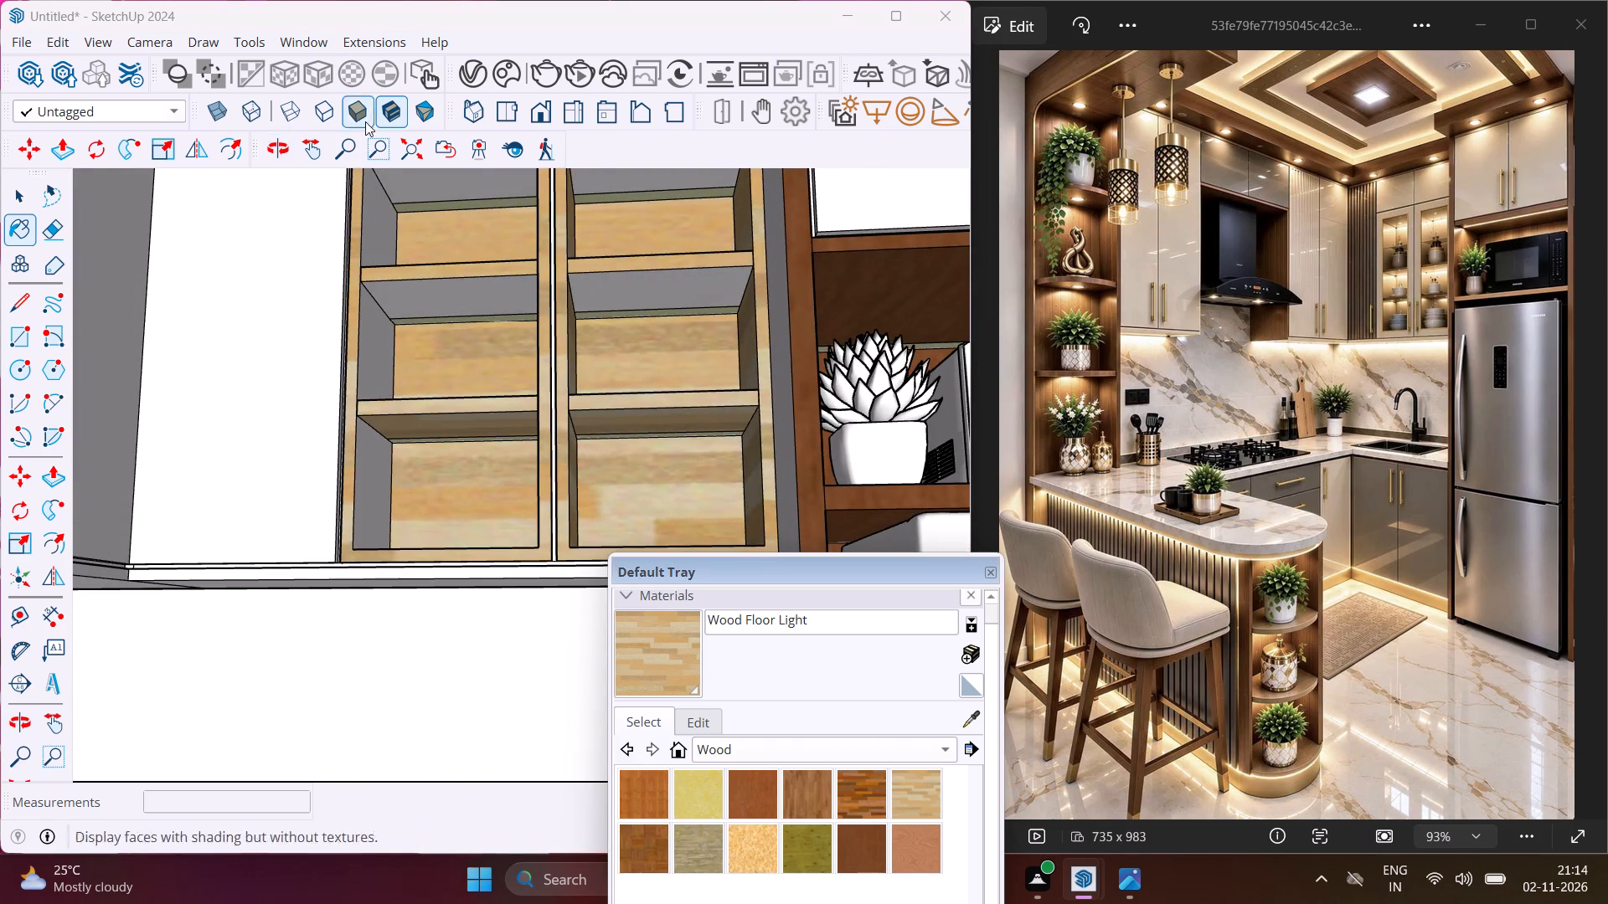
pyautogui.scroll(2, 375, 209)
pyautogui.click(375, 209)
pyautogui.click(435, 186)
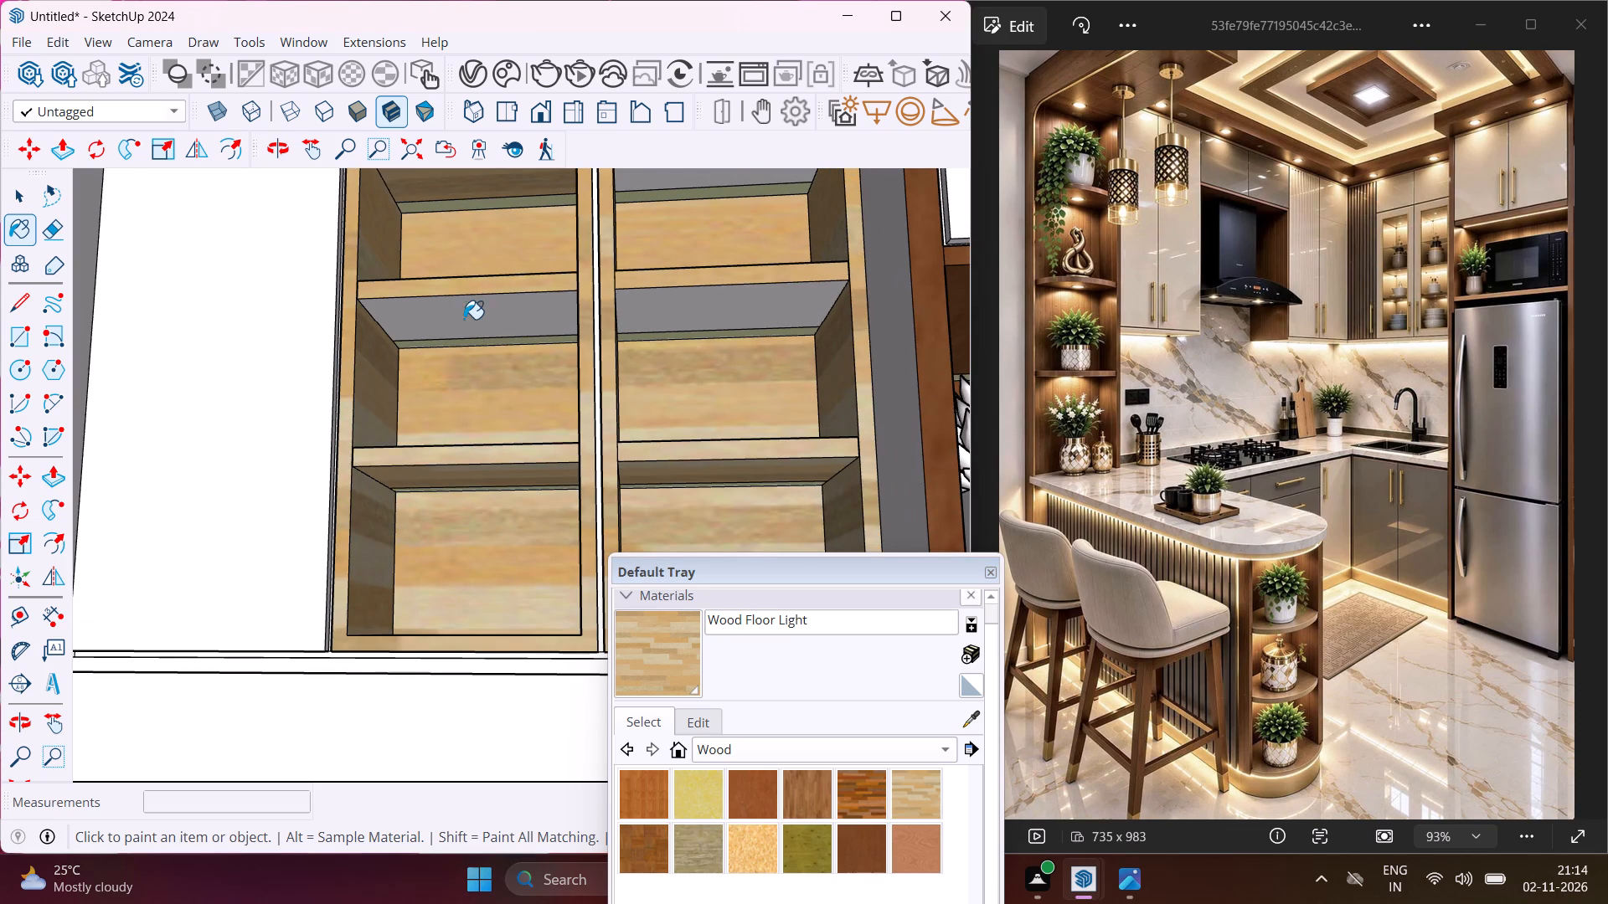
pyautogui.click(464, 321)
pyautogui.click(655, 319)
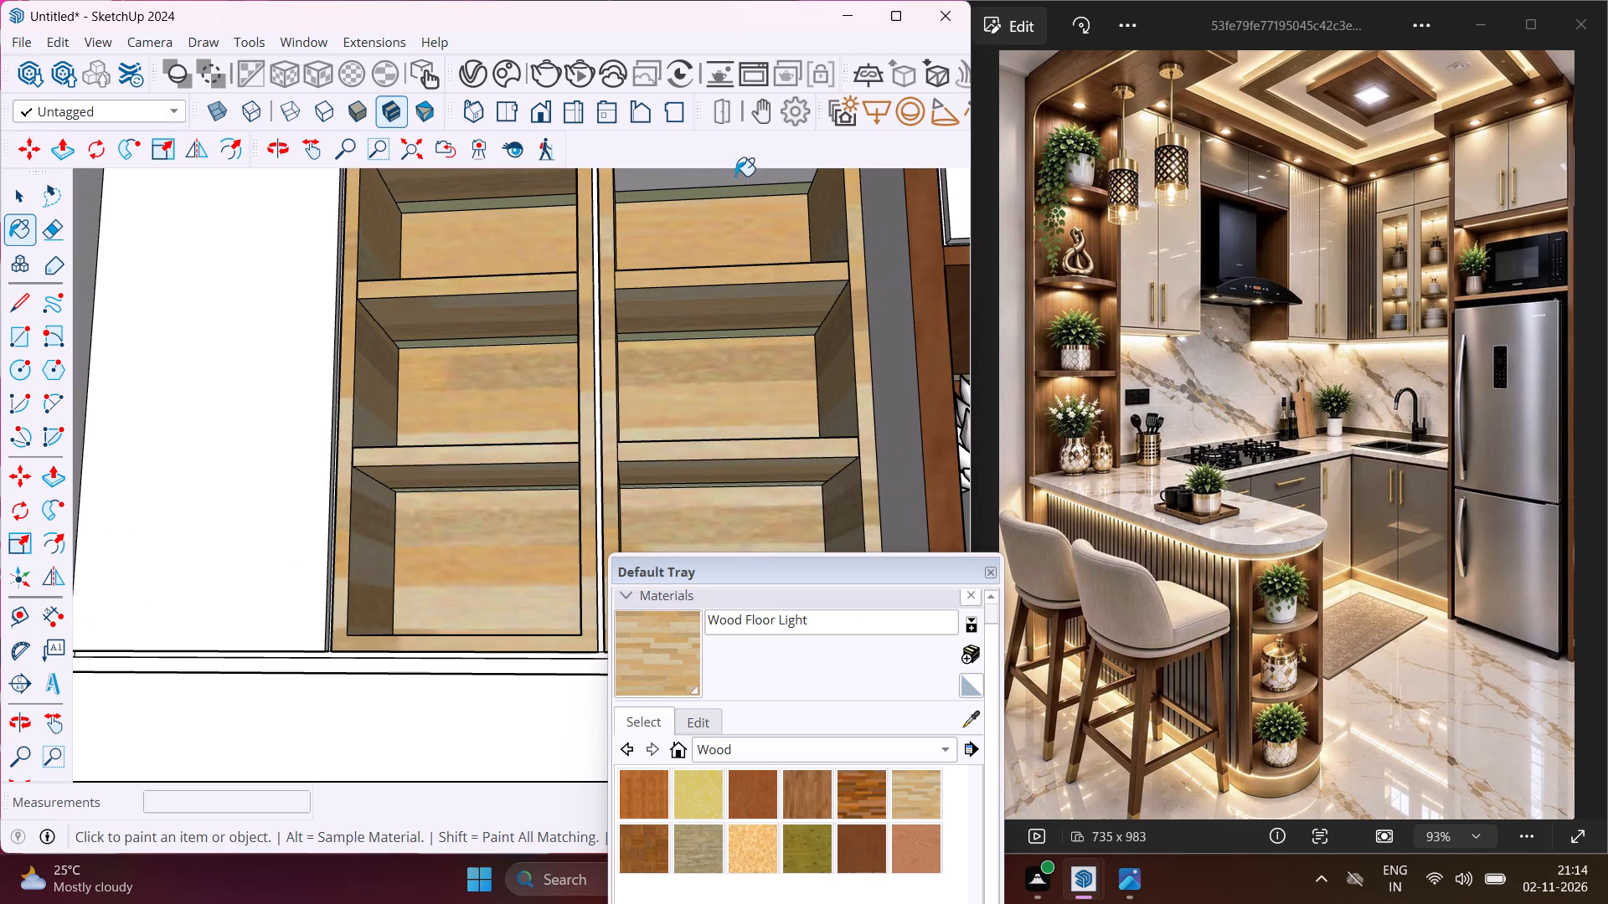
pyautogui.click(735, 176)
pyautogui.scroll(-5, 660, 373)
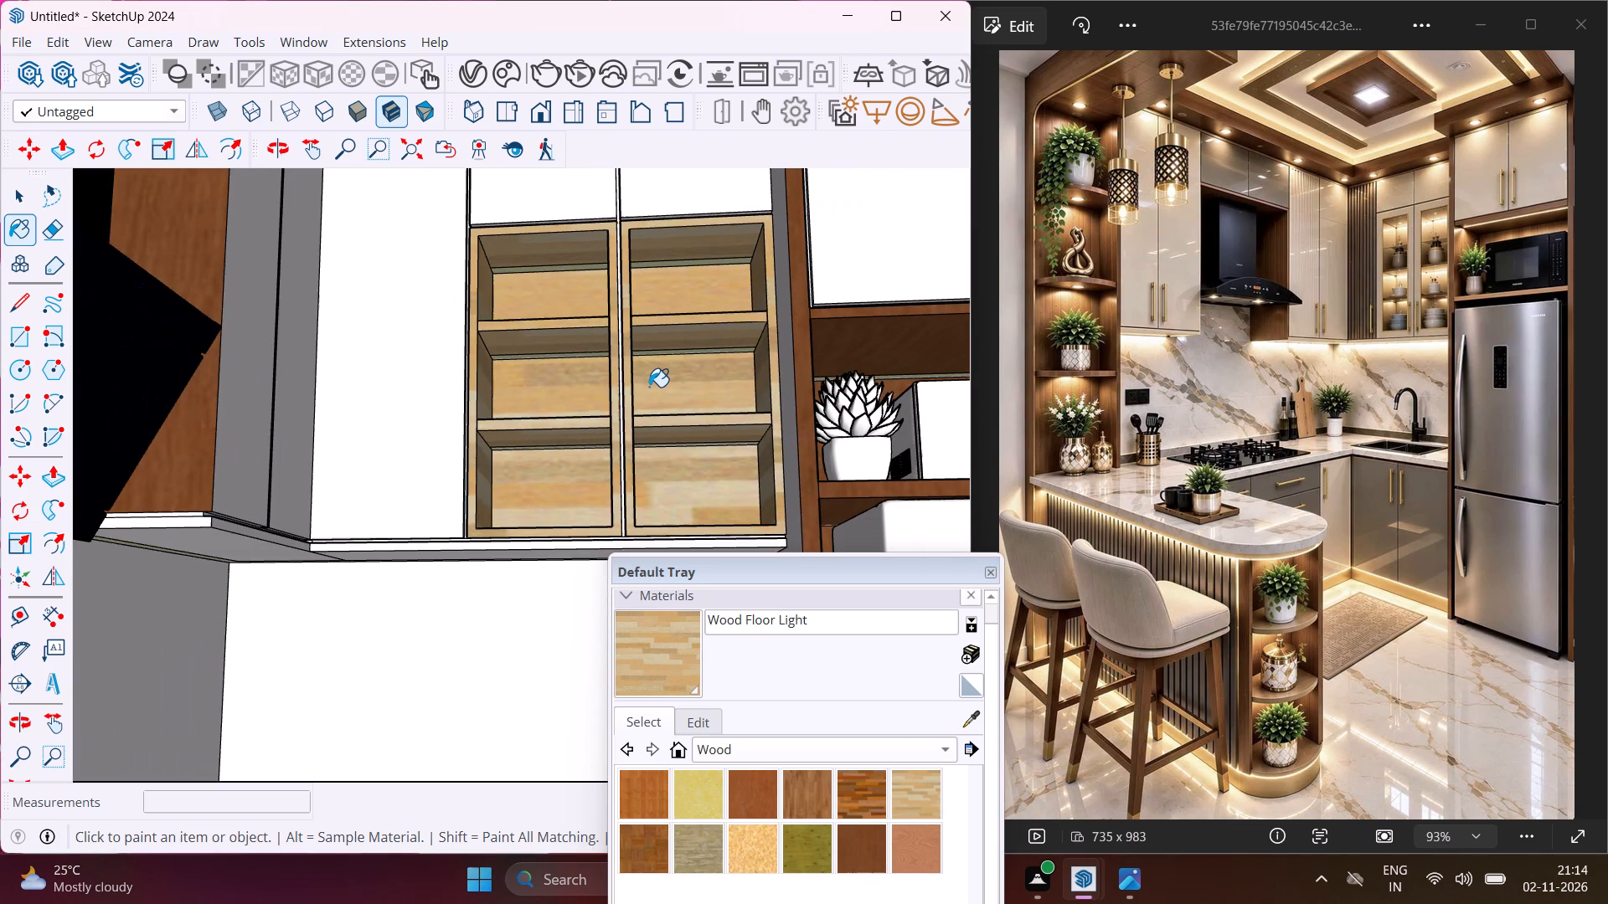
pyautogui.moveTo(649, 387); pyautogui.dragTo(501, 479, button='middle')
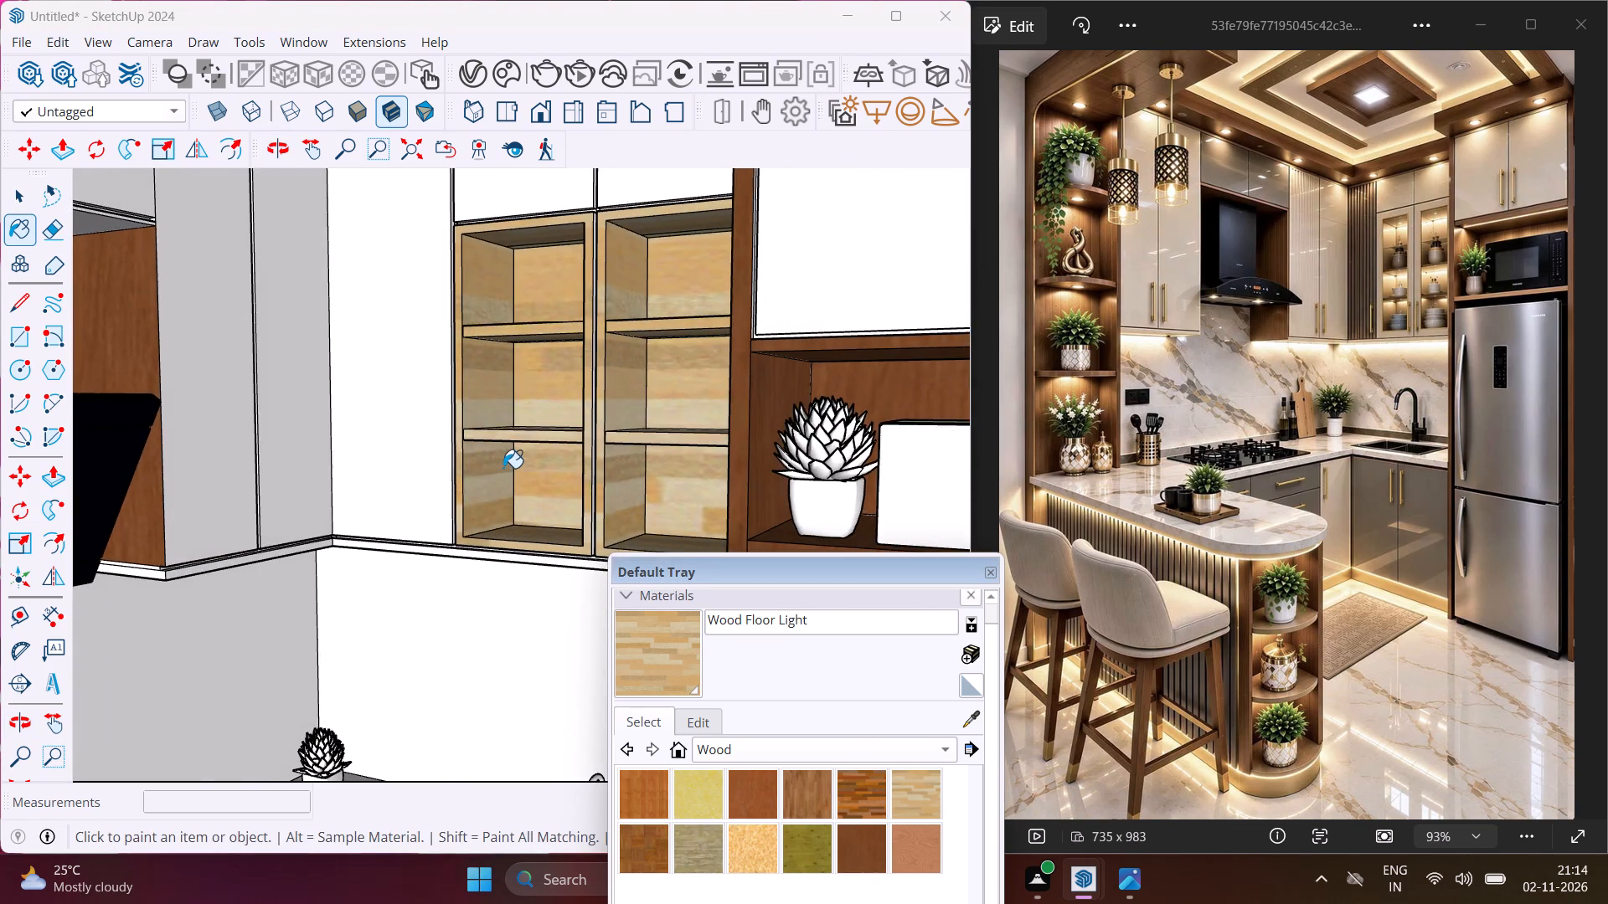
pyautogui.scroll(-8, 503, 468)
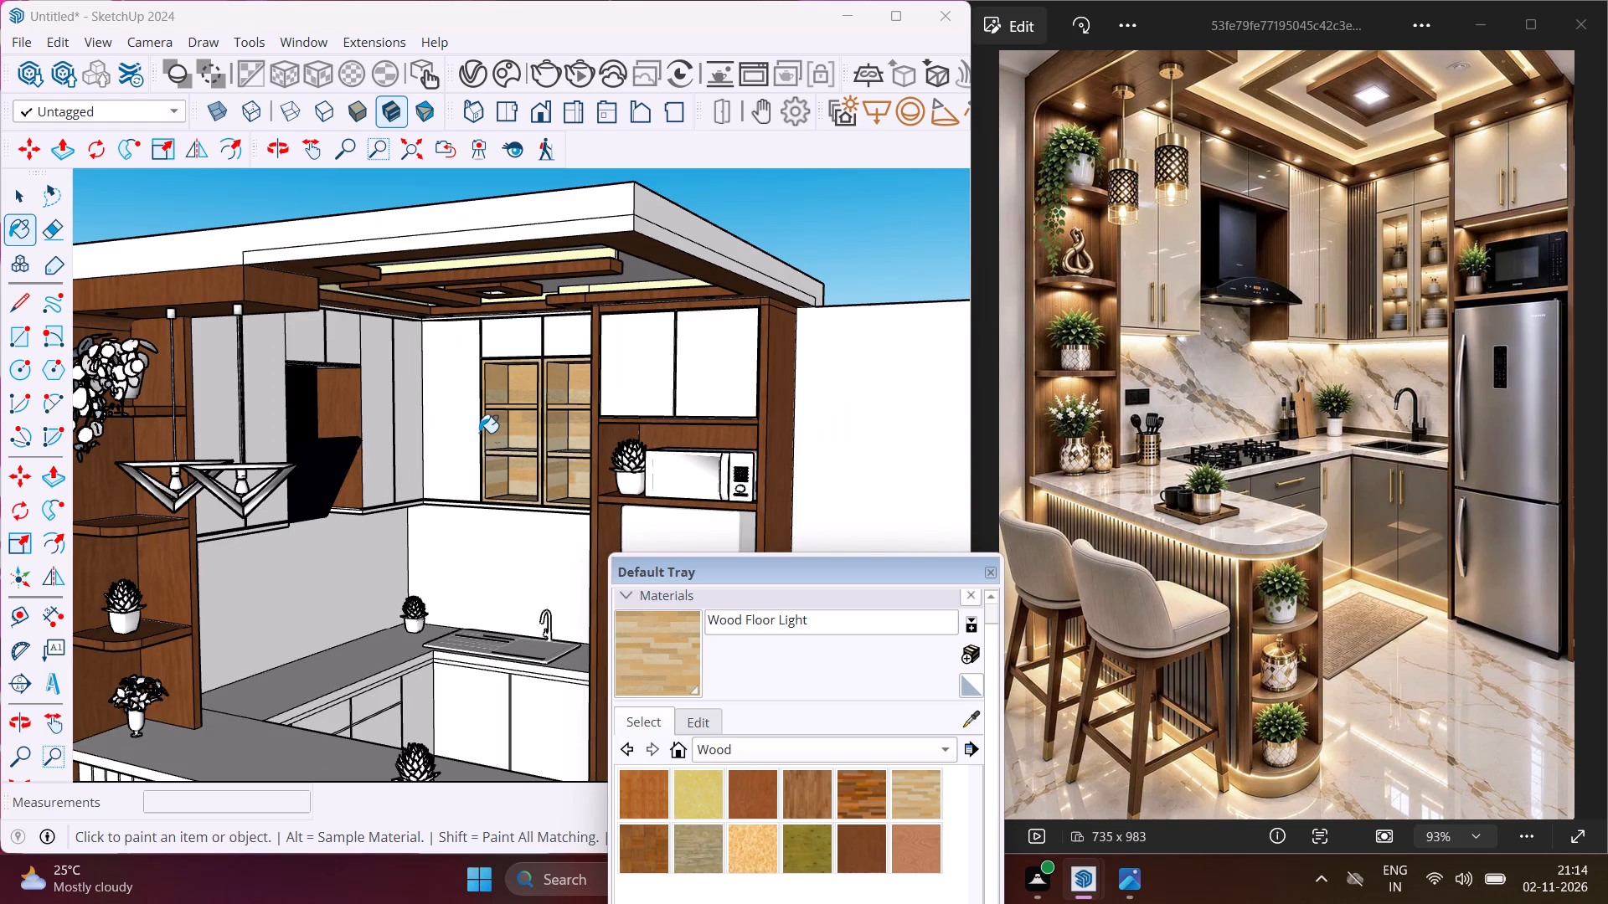
pyautogui.scroll(-4, 479, 433)
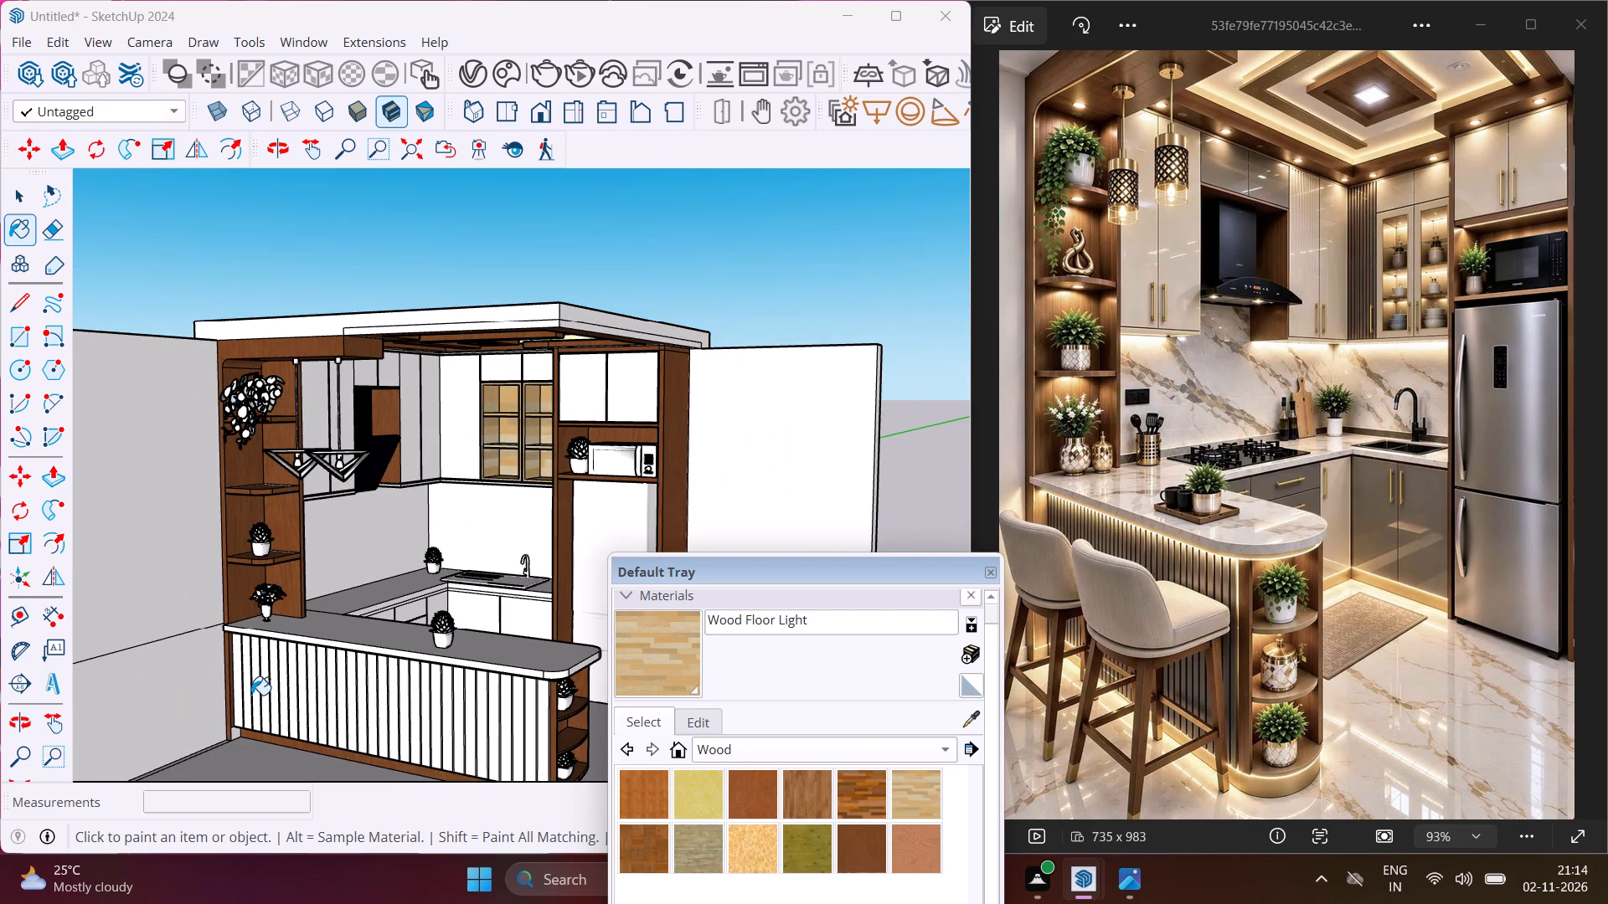
pyautogui.press('Escape')
pyautogui.press('space')
# Paint the unpainted upper end corner of the island's front frame with Wood Veneer 01.
pyautogui.scroll(9, 250, 693)
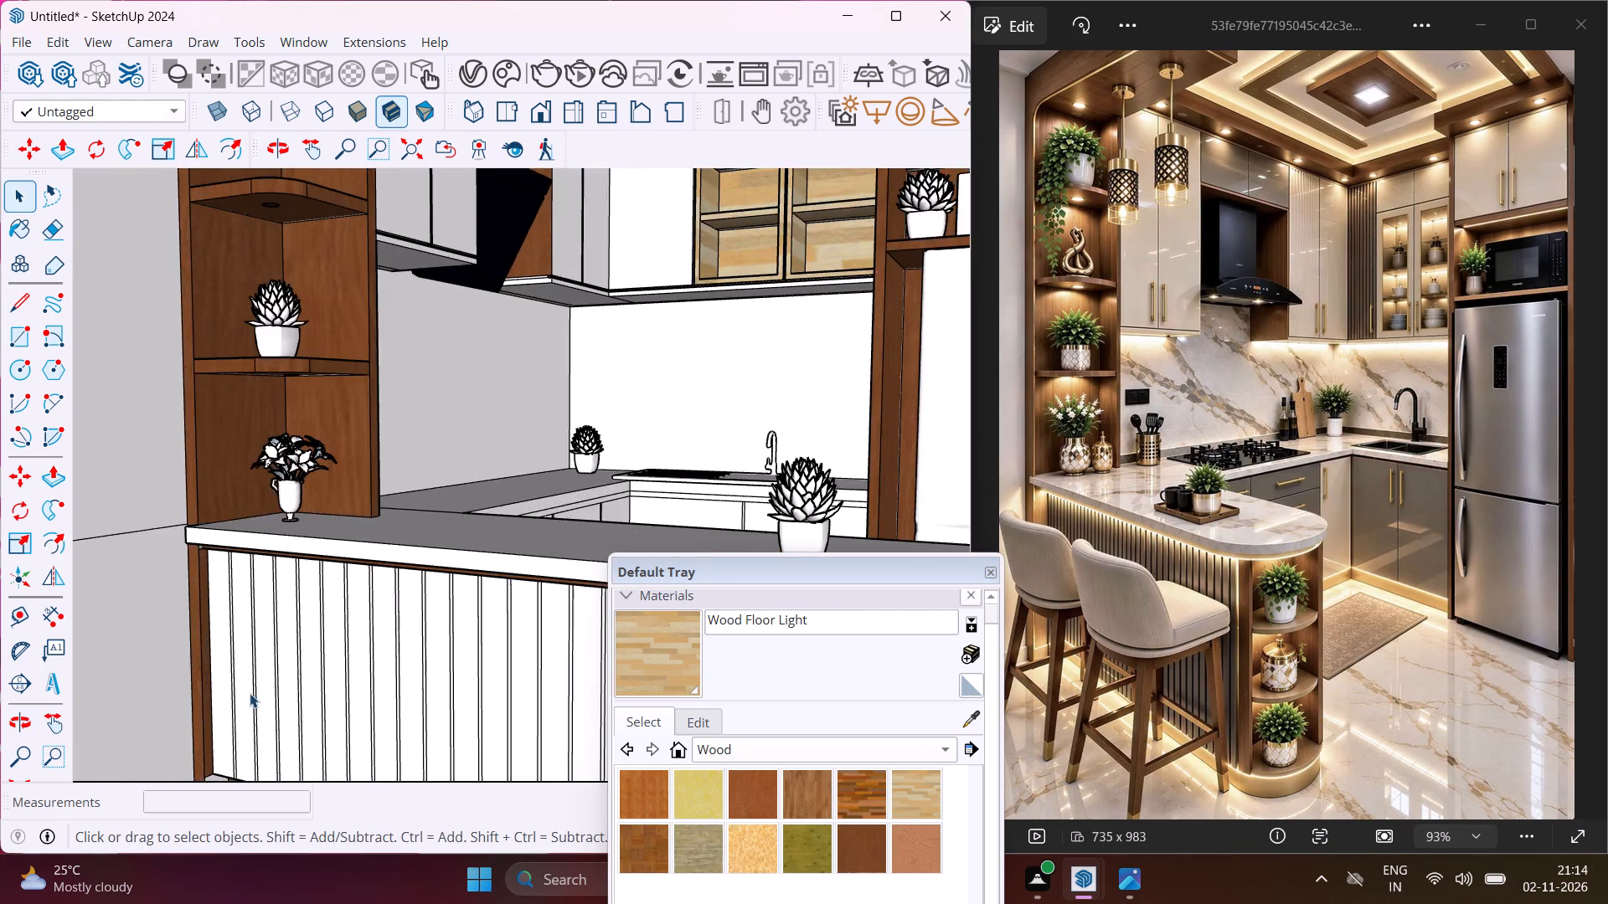
pyautogui.scroll(11, 250, 693)
pyautogui.moveTo(214, 639); pyautogui.dragTo(312, 645, button='middle')
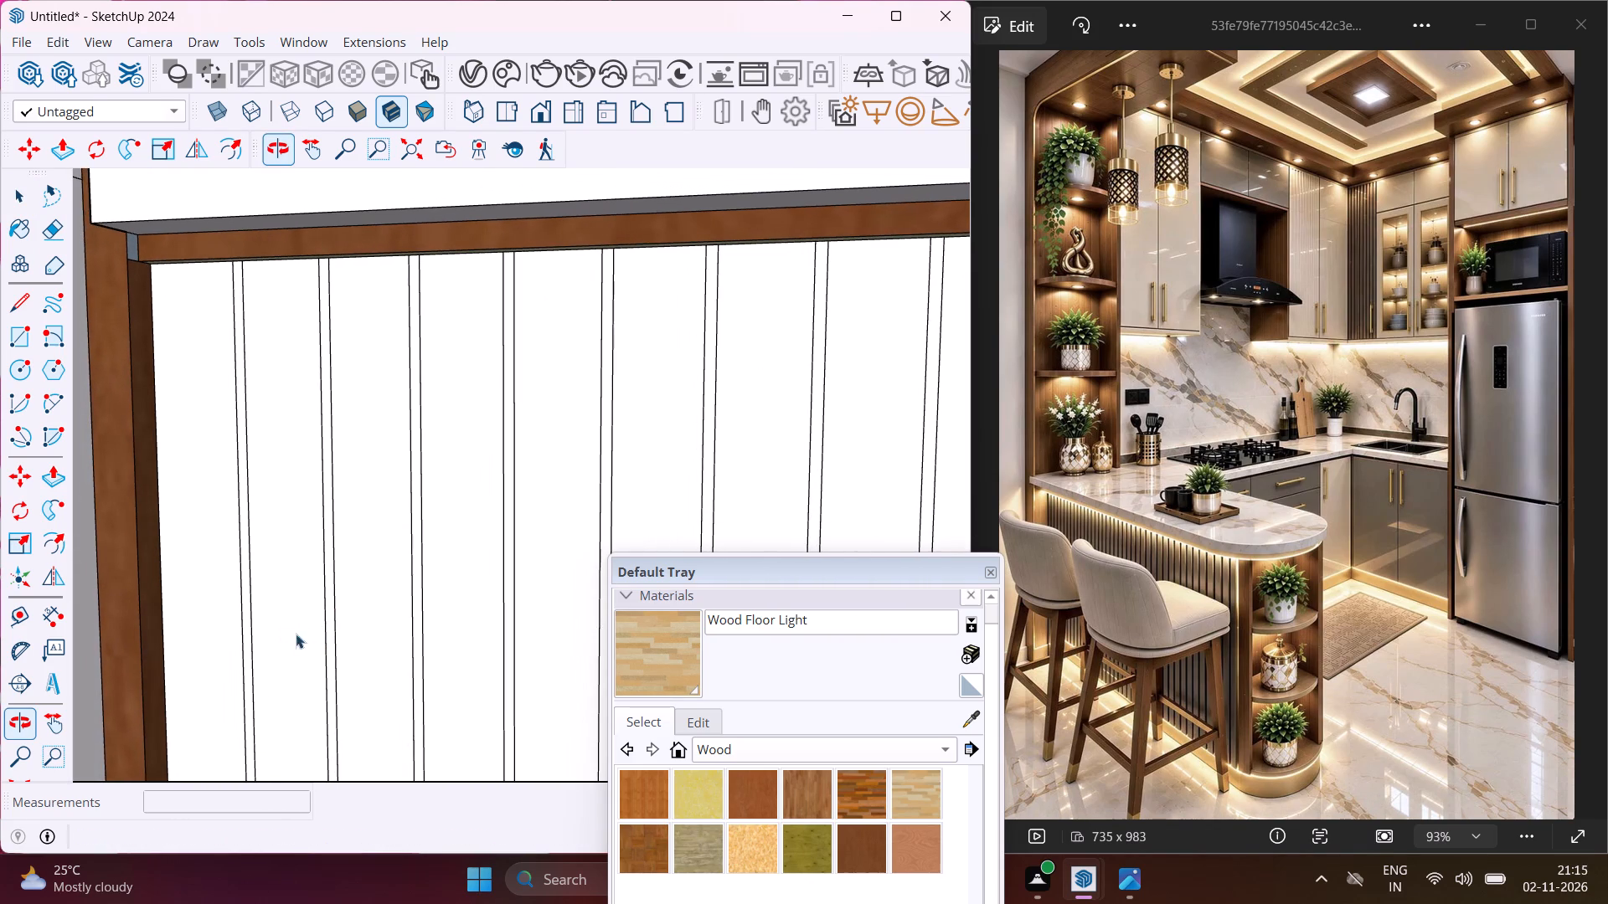
pyautogui.click(855, 851)
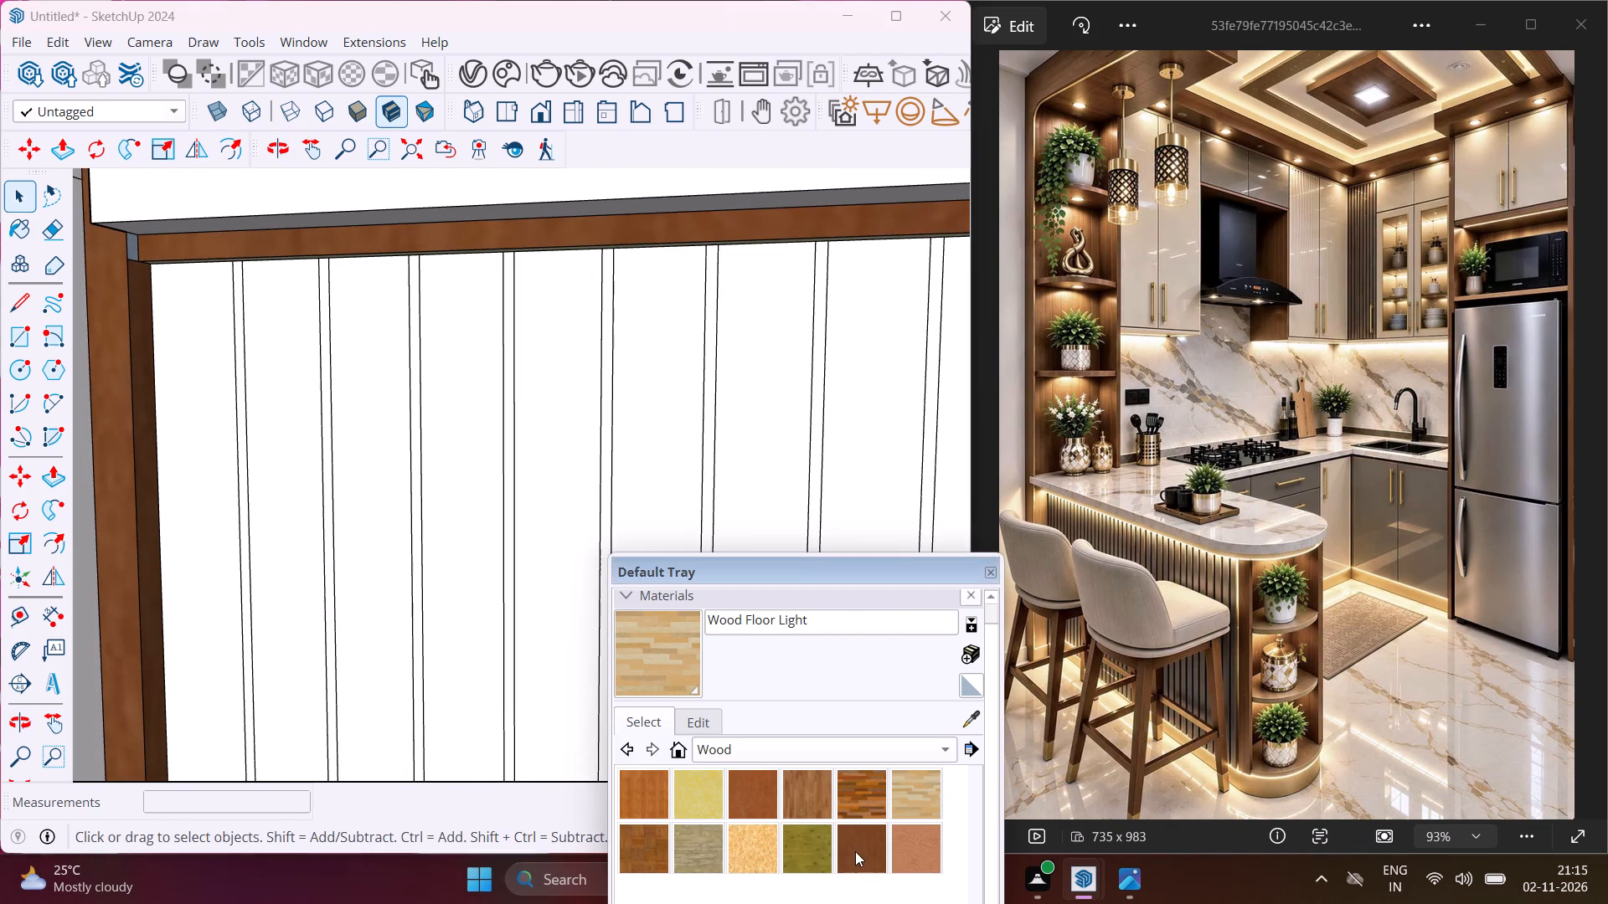
pyautogui.scroll(7, 155, 280)
pyautogui.click(107, 218)
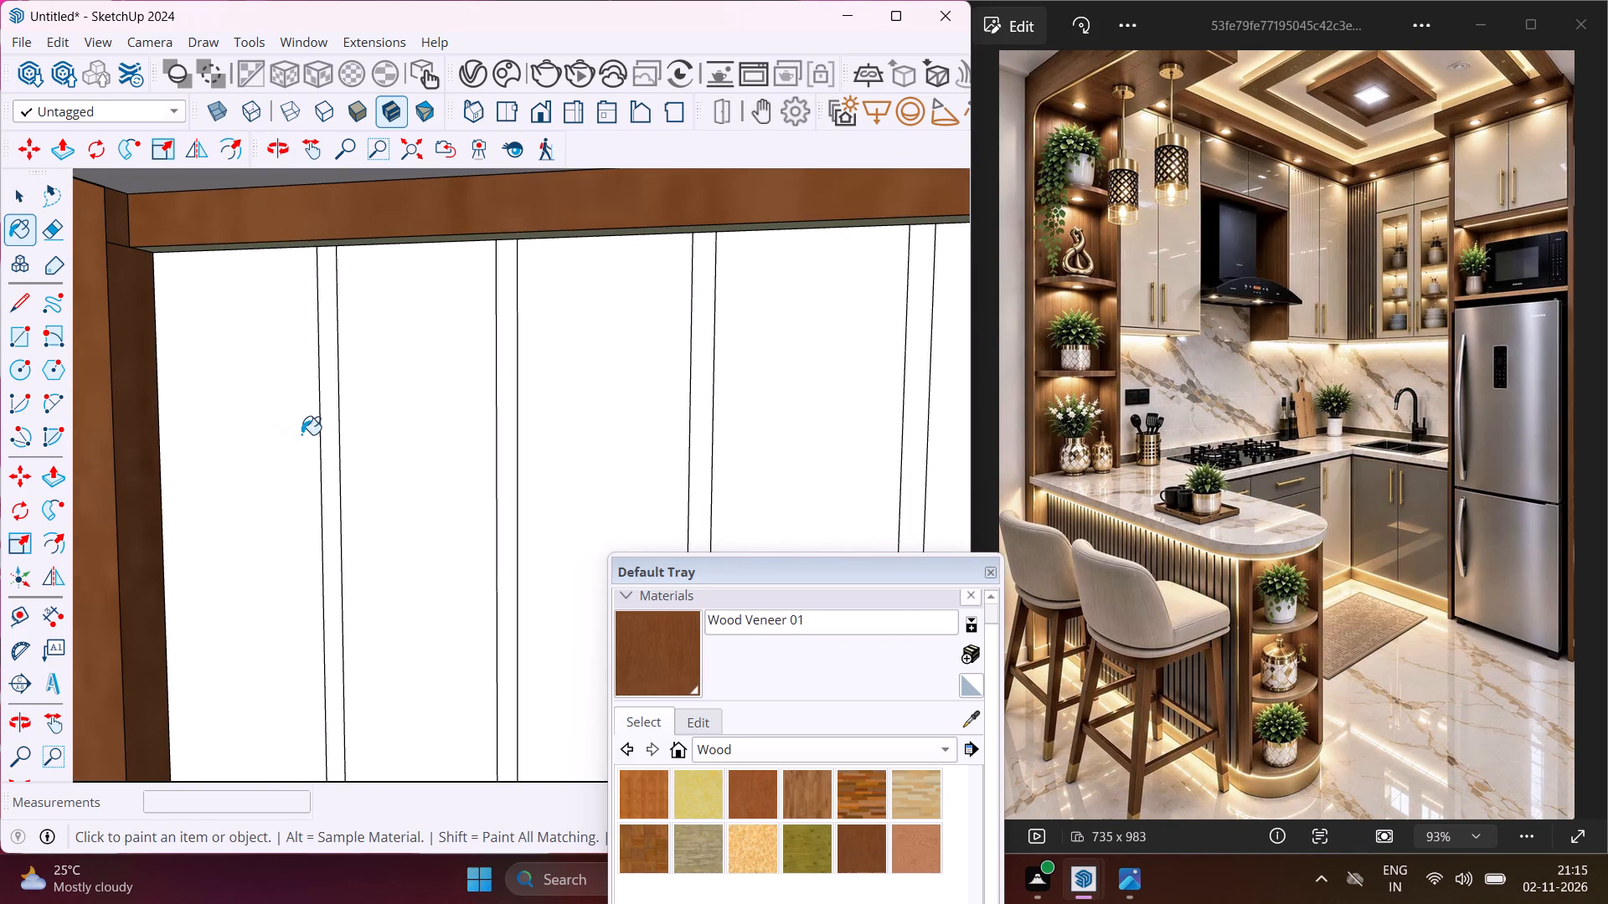
pyautogui.press('Escape')
pyautogui.press('space')
# Recess the first narrow strip of the island's front panel, nearest the shelf-unit end, by 0.75" with Push/Pull.
pyautogui.moveTo(327, 470); pyautogui.dragTo(303, 384, button='middle')
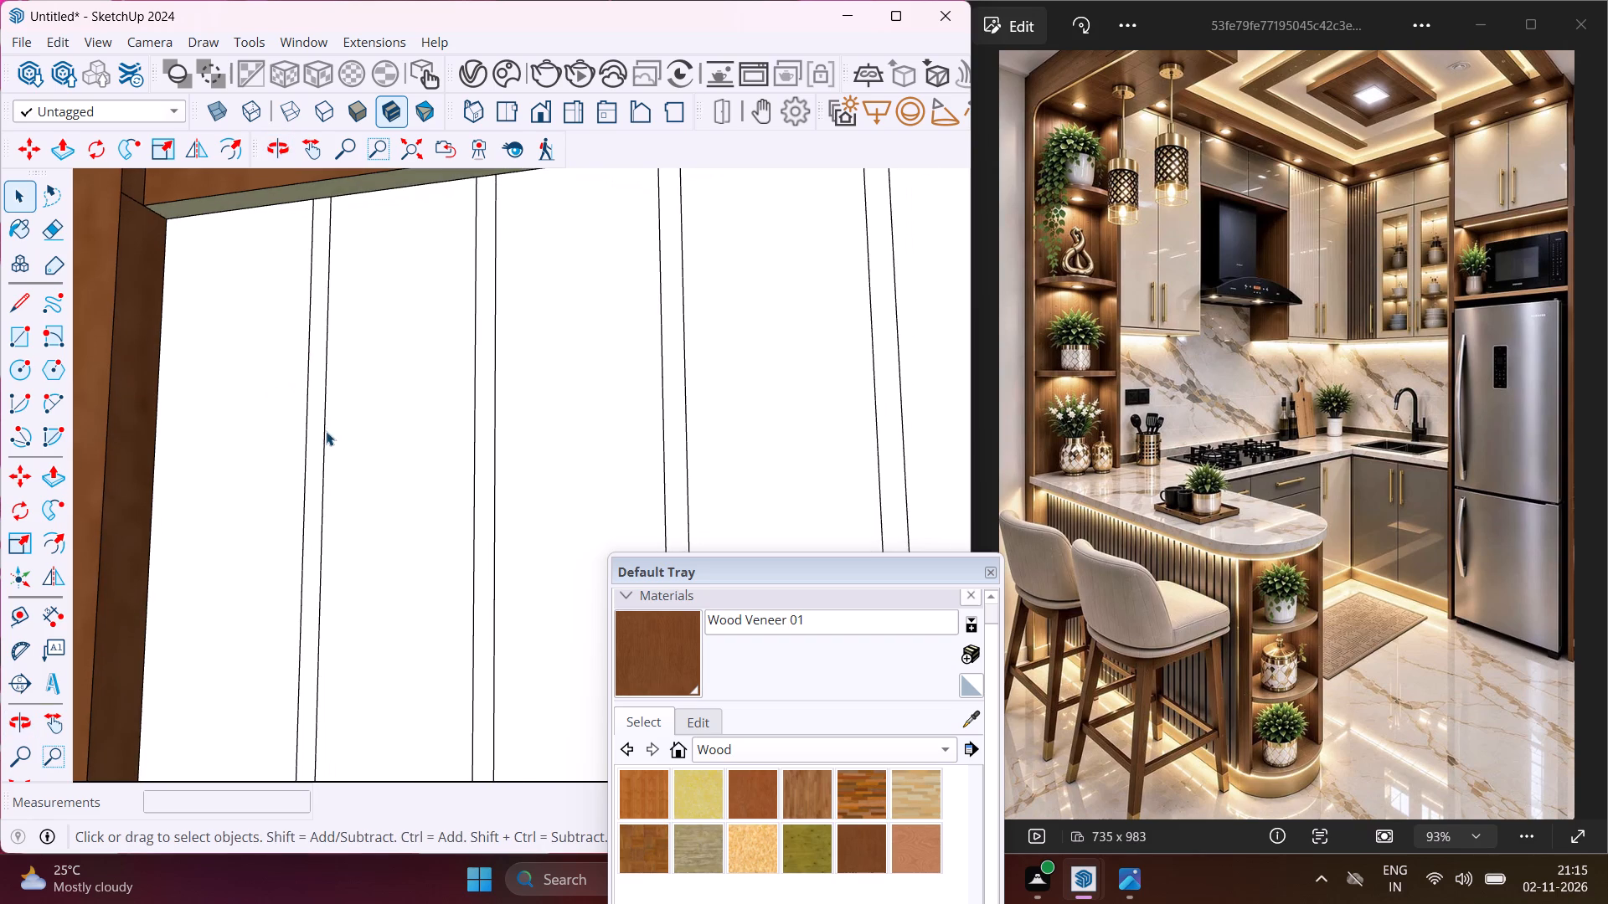
pyautogui.scroll(3, 326, 431)
pyautogui.click(318, 441)
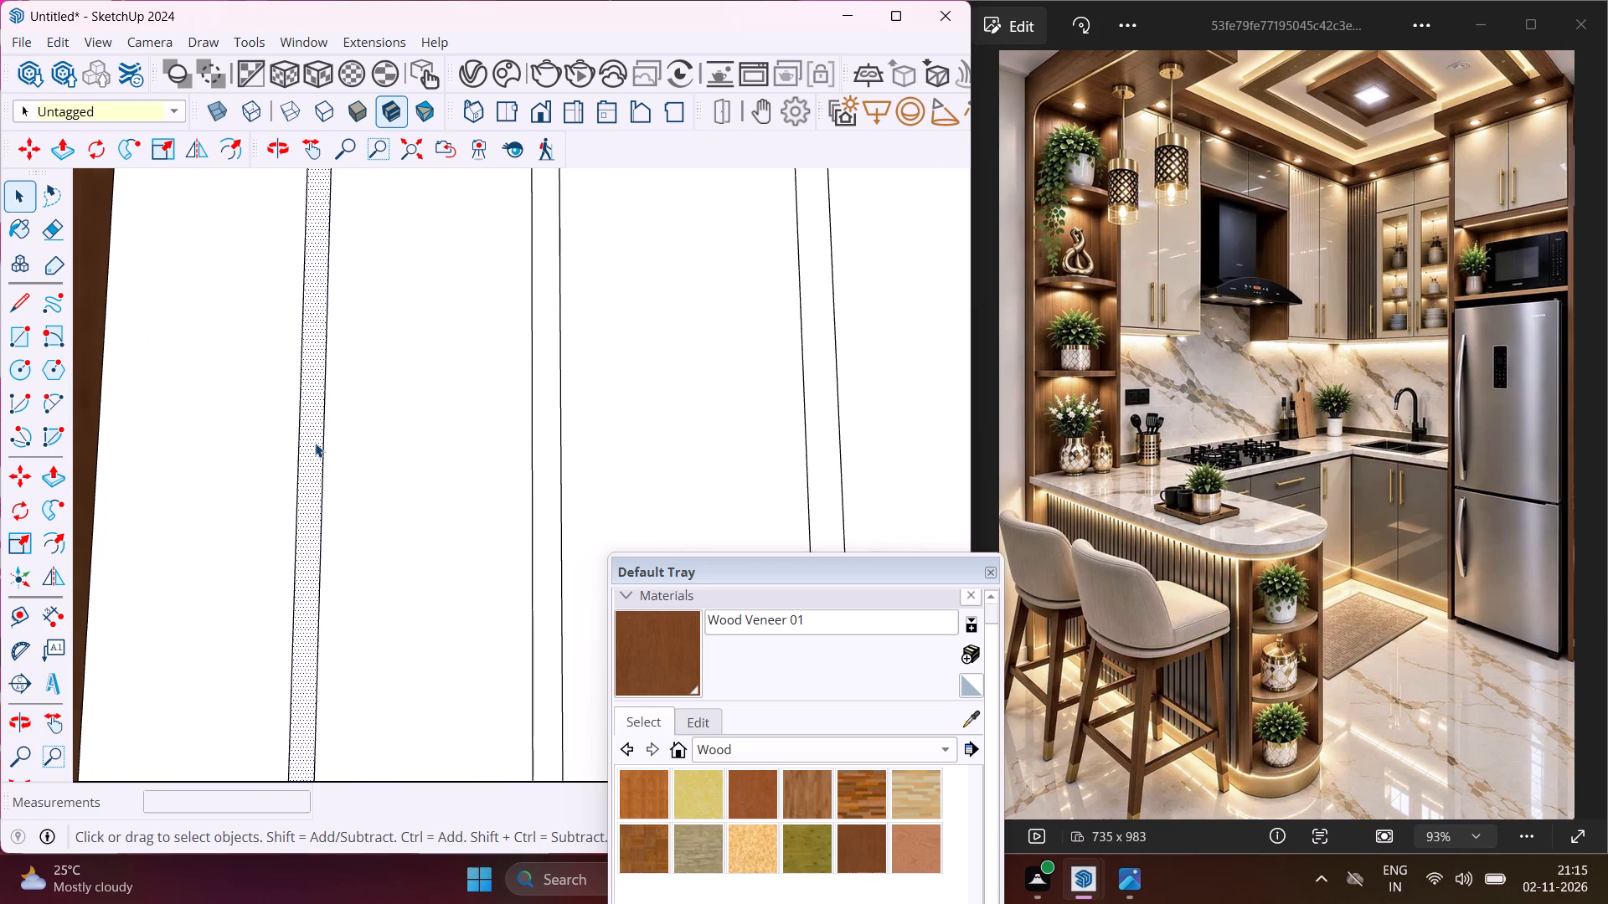
pyautogui.press('p')
pyautogui.click(315, 443)
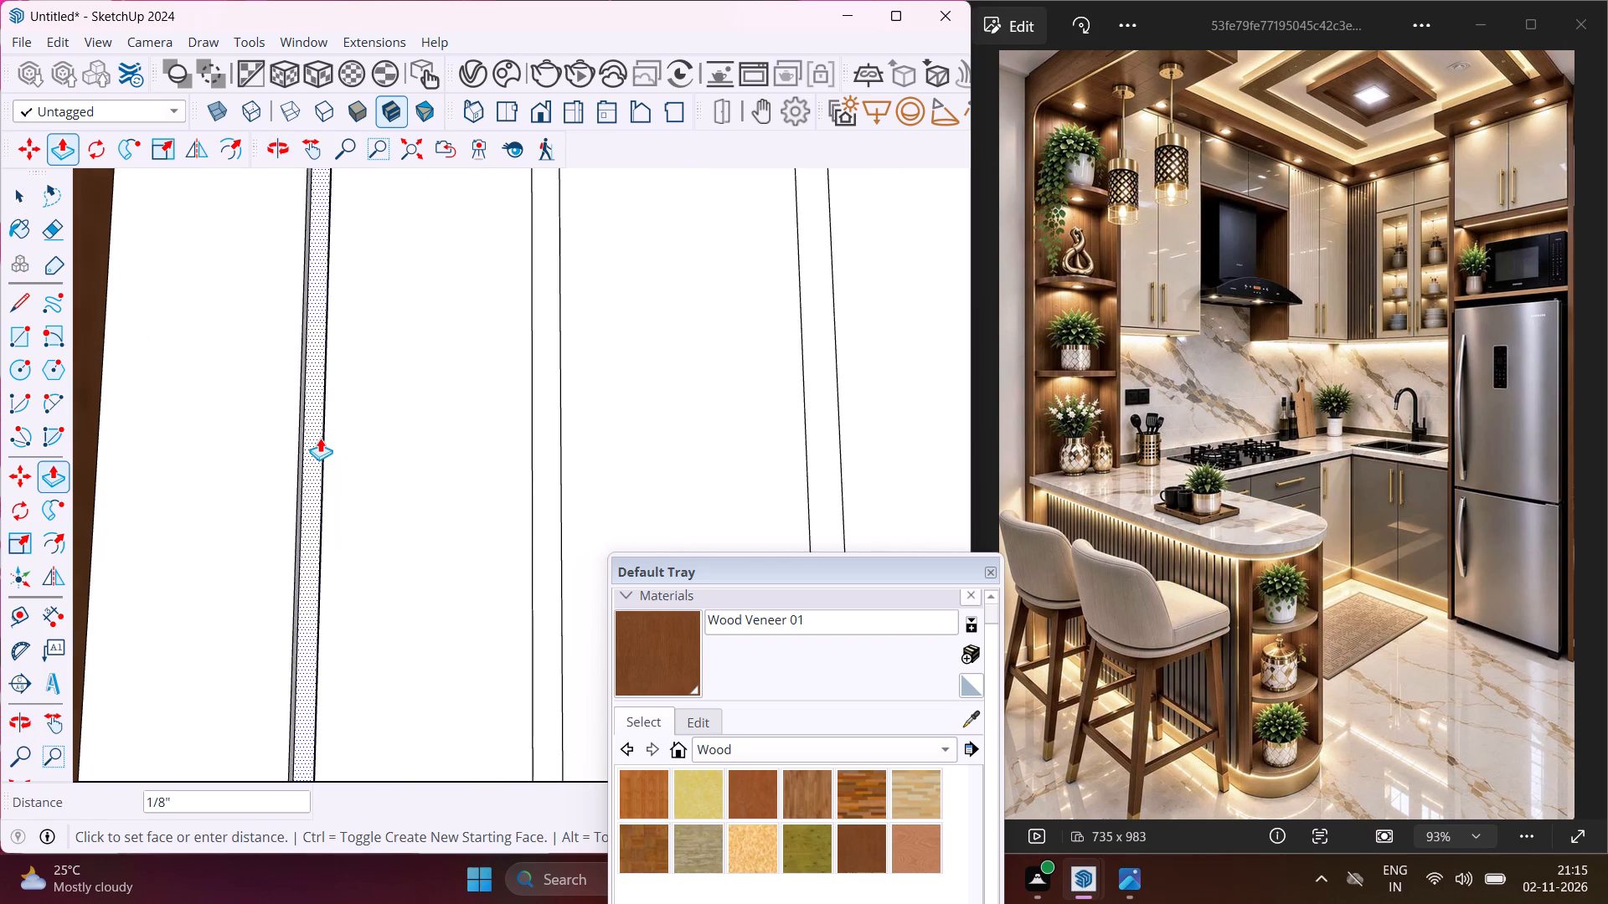
pyautogui.scroll(7, 320, 438)
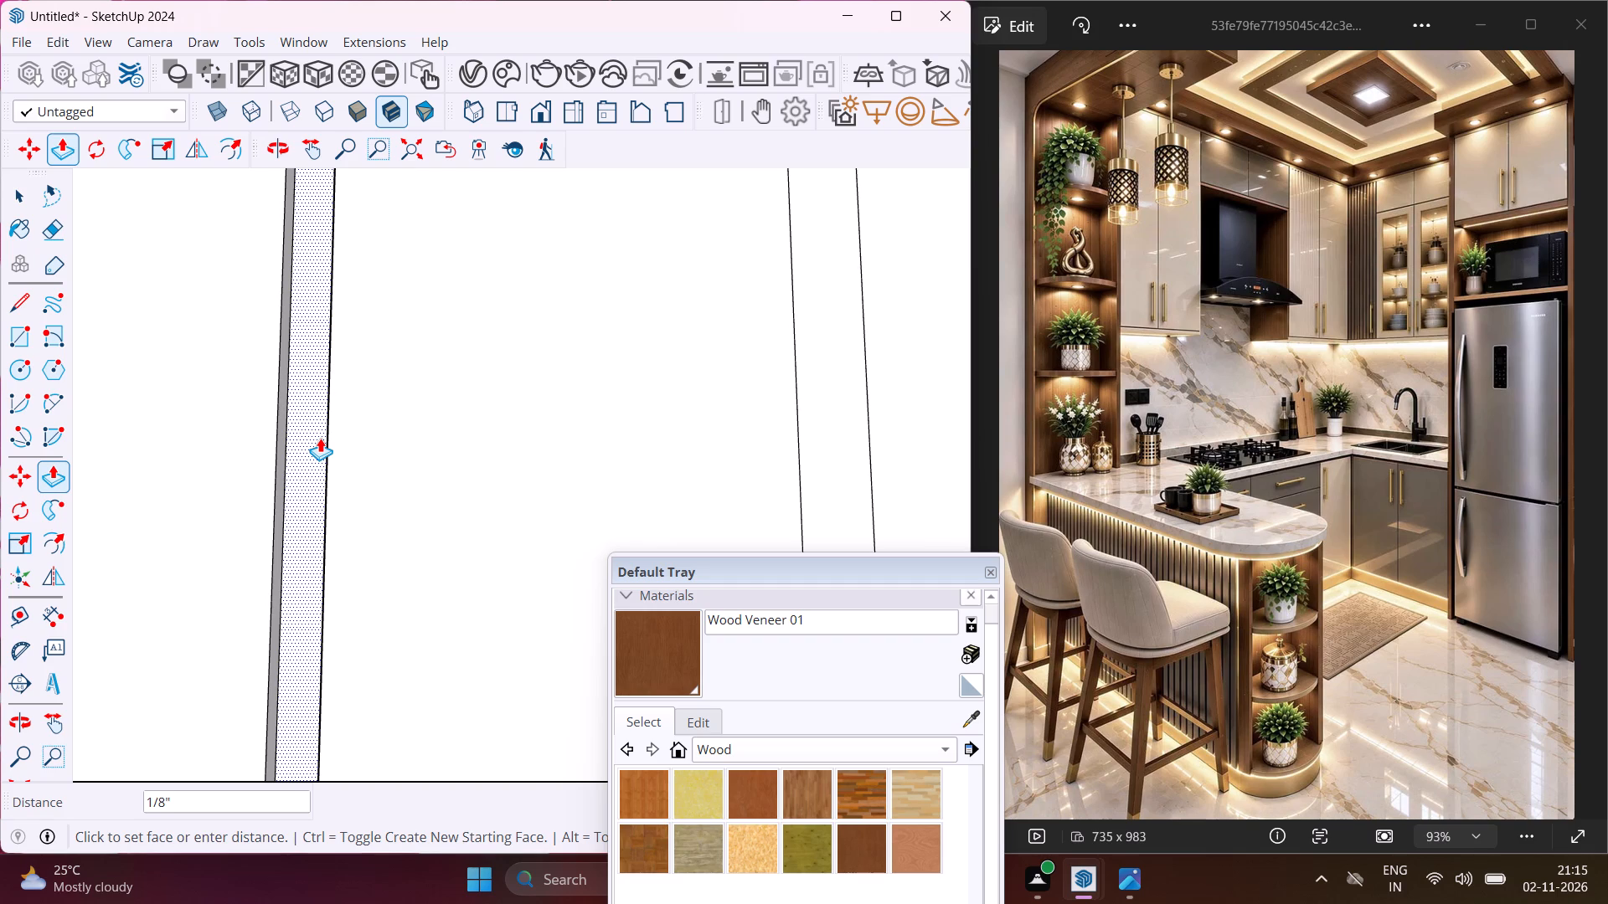
pyautogui.write('.75')
pyautogui.hotkey('shift', '"')
pyautogui.press('Return')
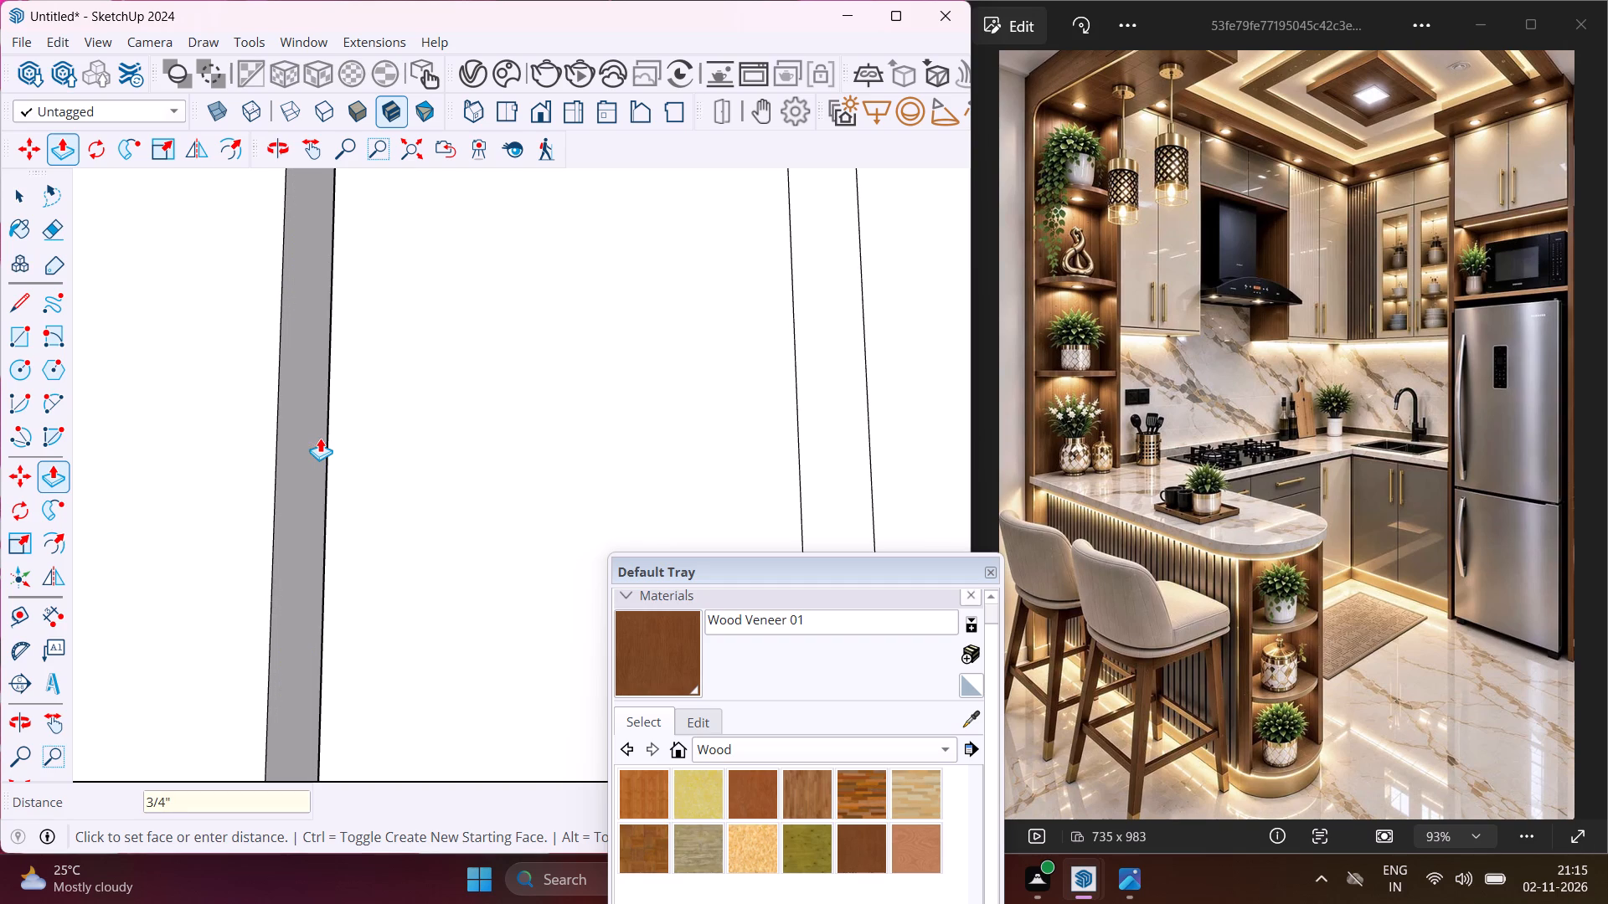
pyautogui.moveTo(320, 438); pyautogui.dragTo(347, 451, button='middle')
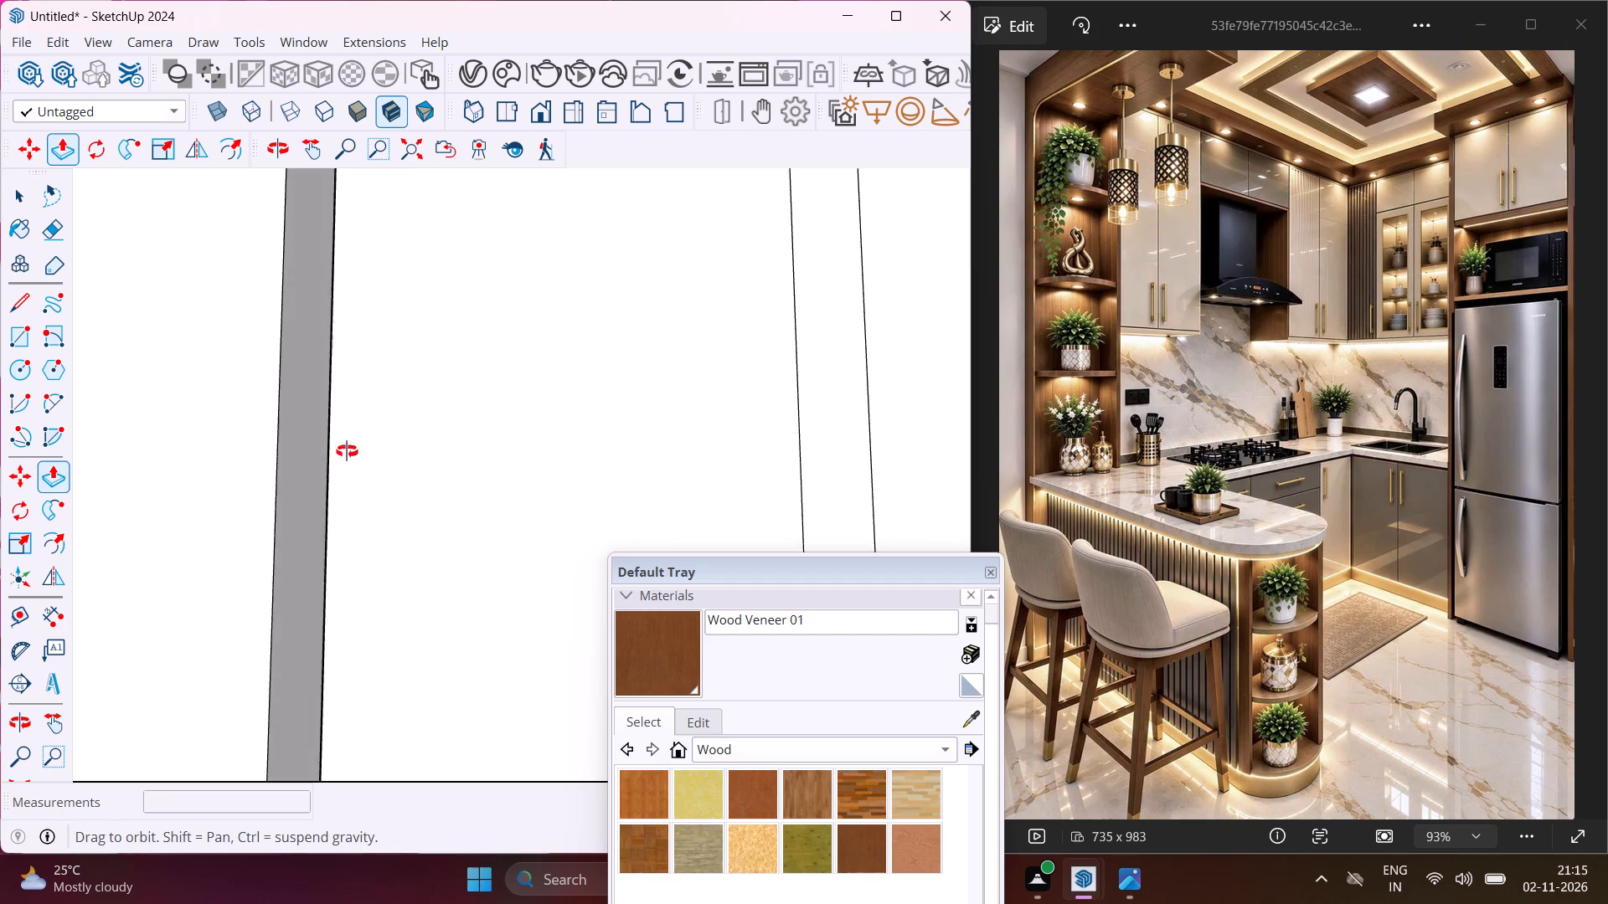
pyautogui.moveTo(347, 451); pyautogui.dragTo(420, 472, button='middle')
pyautogui.press('Escape')
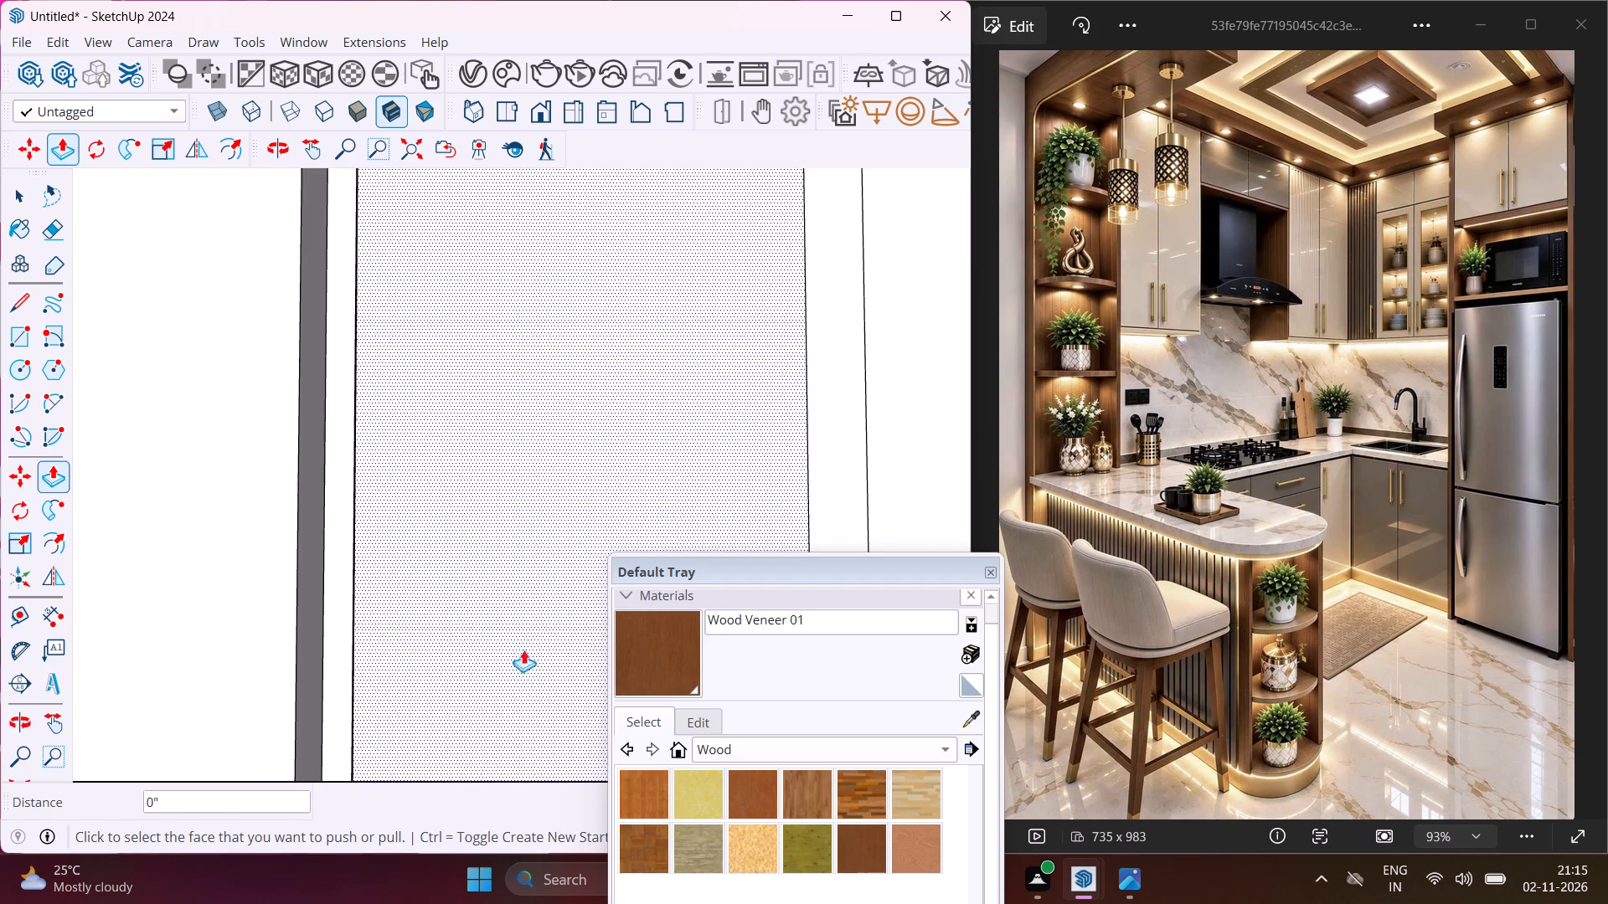
# Paint the second narrow strip of the island's front panel with Wood Veneer 01.
pyautogui.press('space')
pyautogui.click(679, 663)
pyautogui.click(819, 484)
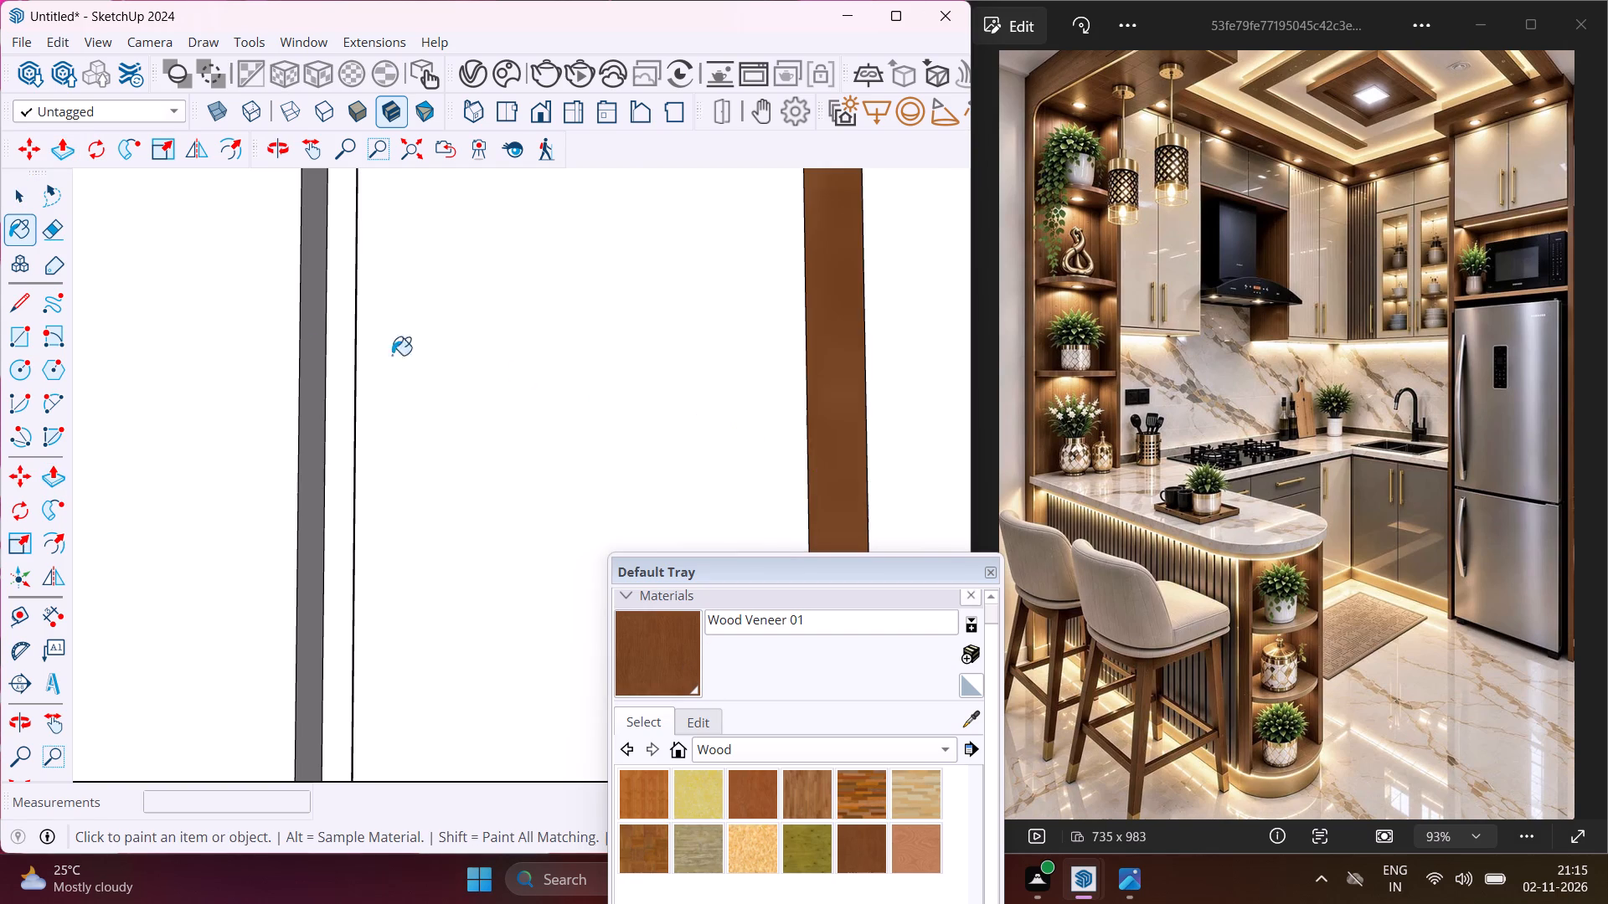
pyautogui.scroll(-8, 292, 332)
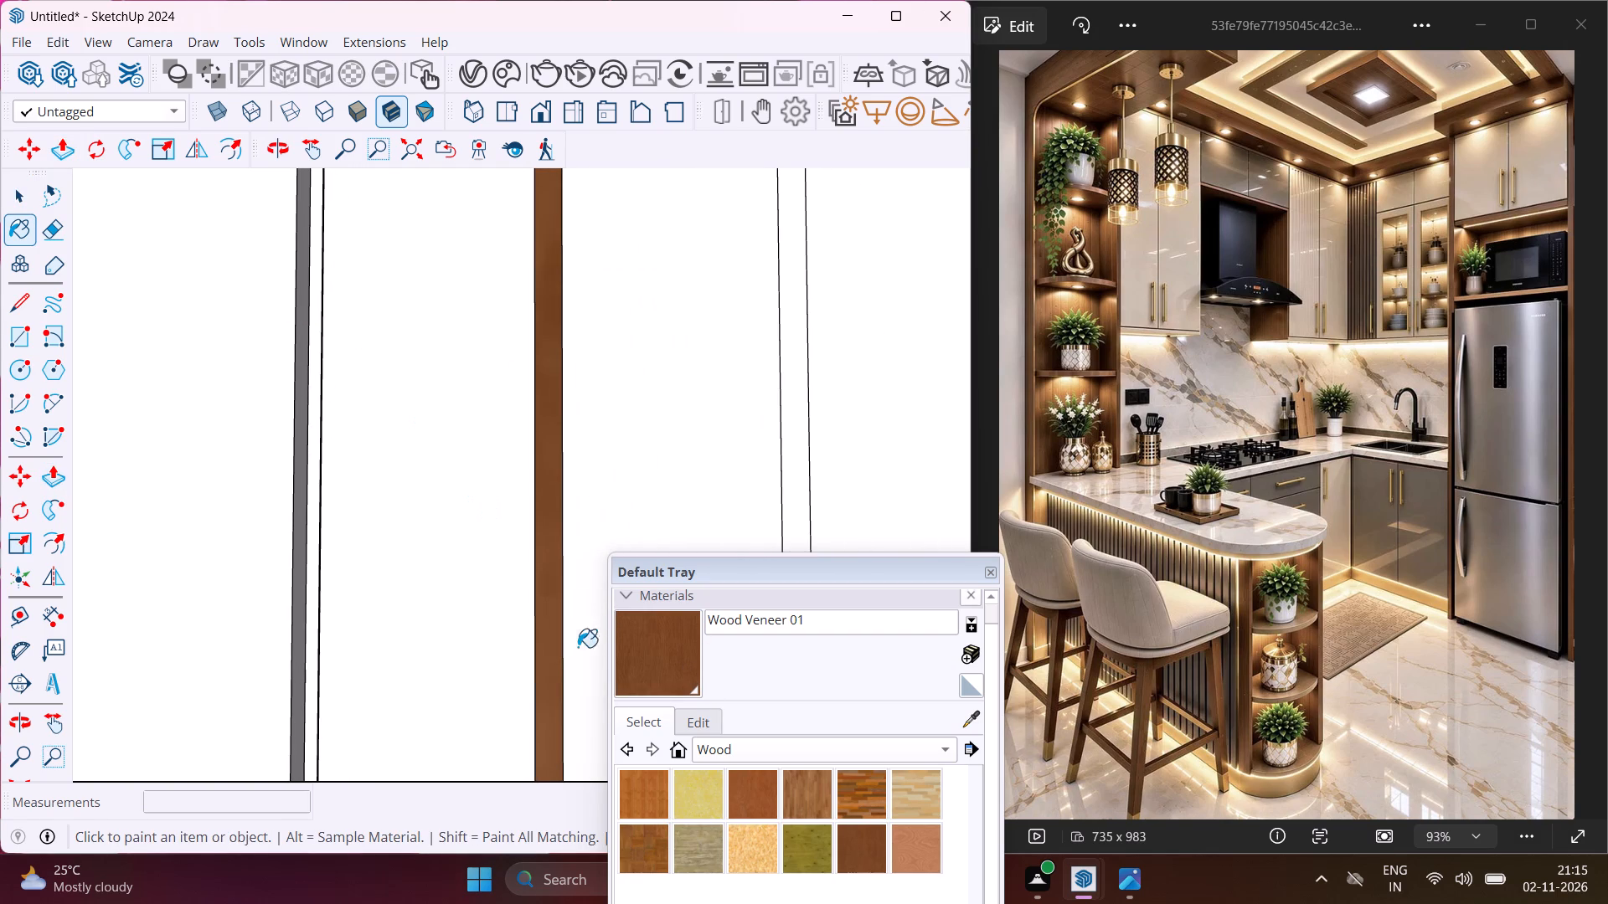
pyautogui.press('Escape')
pyautogui.press('space')
# Recess the painted second strip of the island's front panel by 3/4" with Push/Pull, matching the first groove.
pyautogui.click(541, 636)
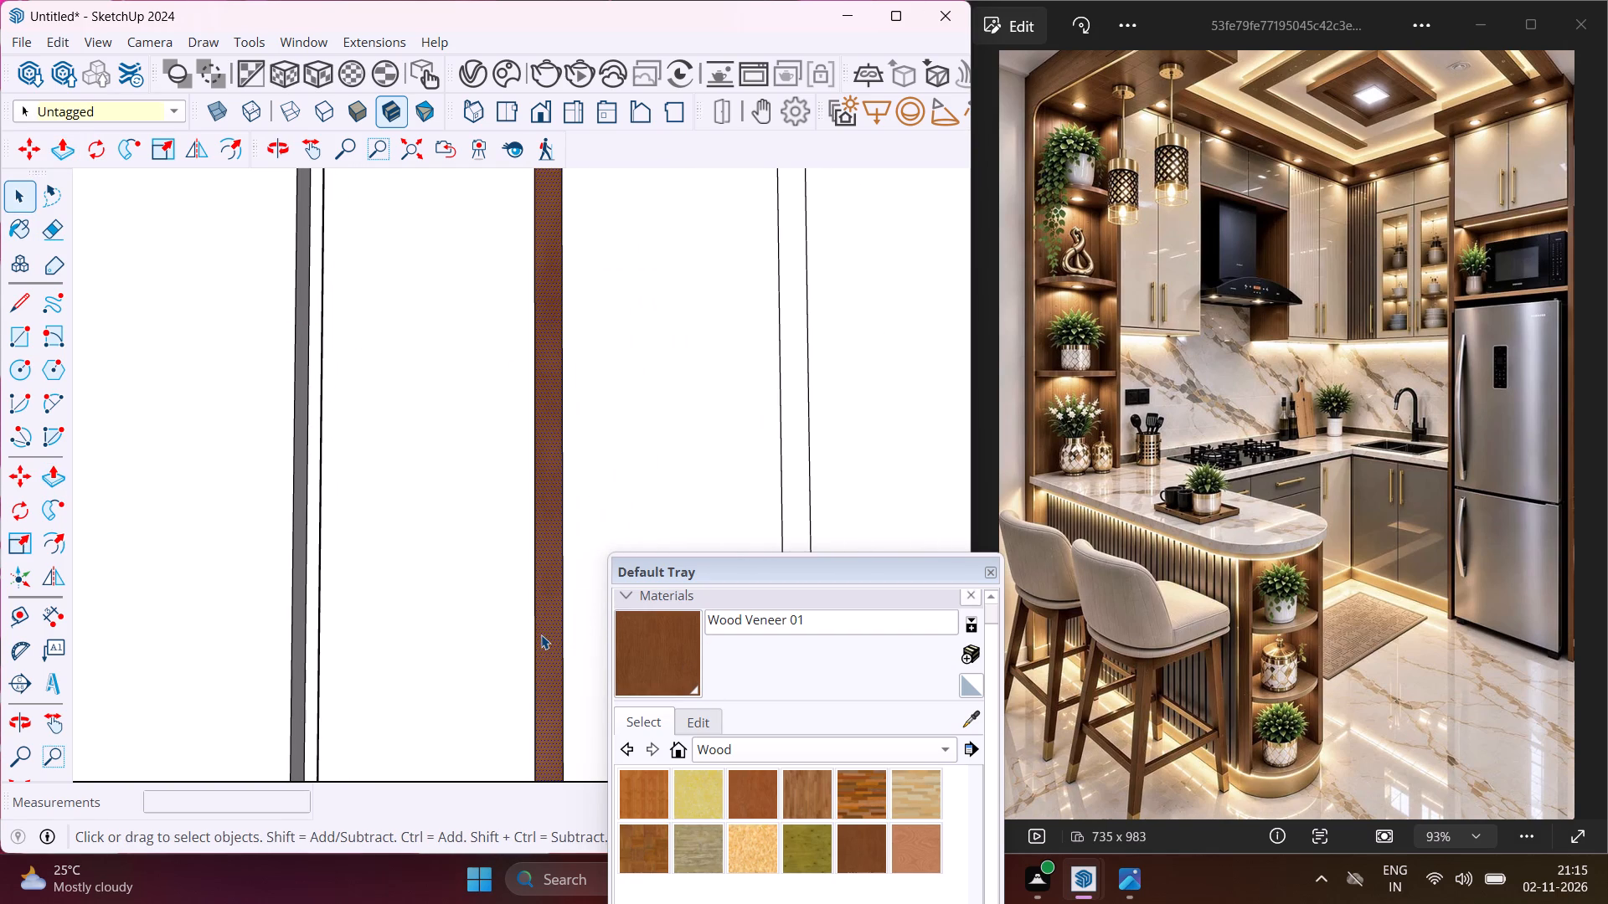
pyautogui.press('p')
pyautogui.click(541, 634)
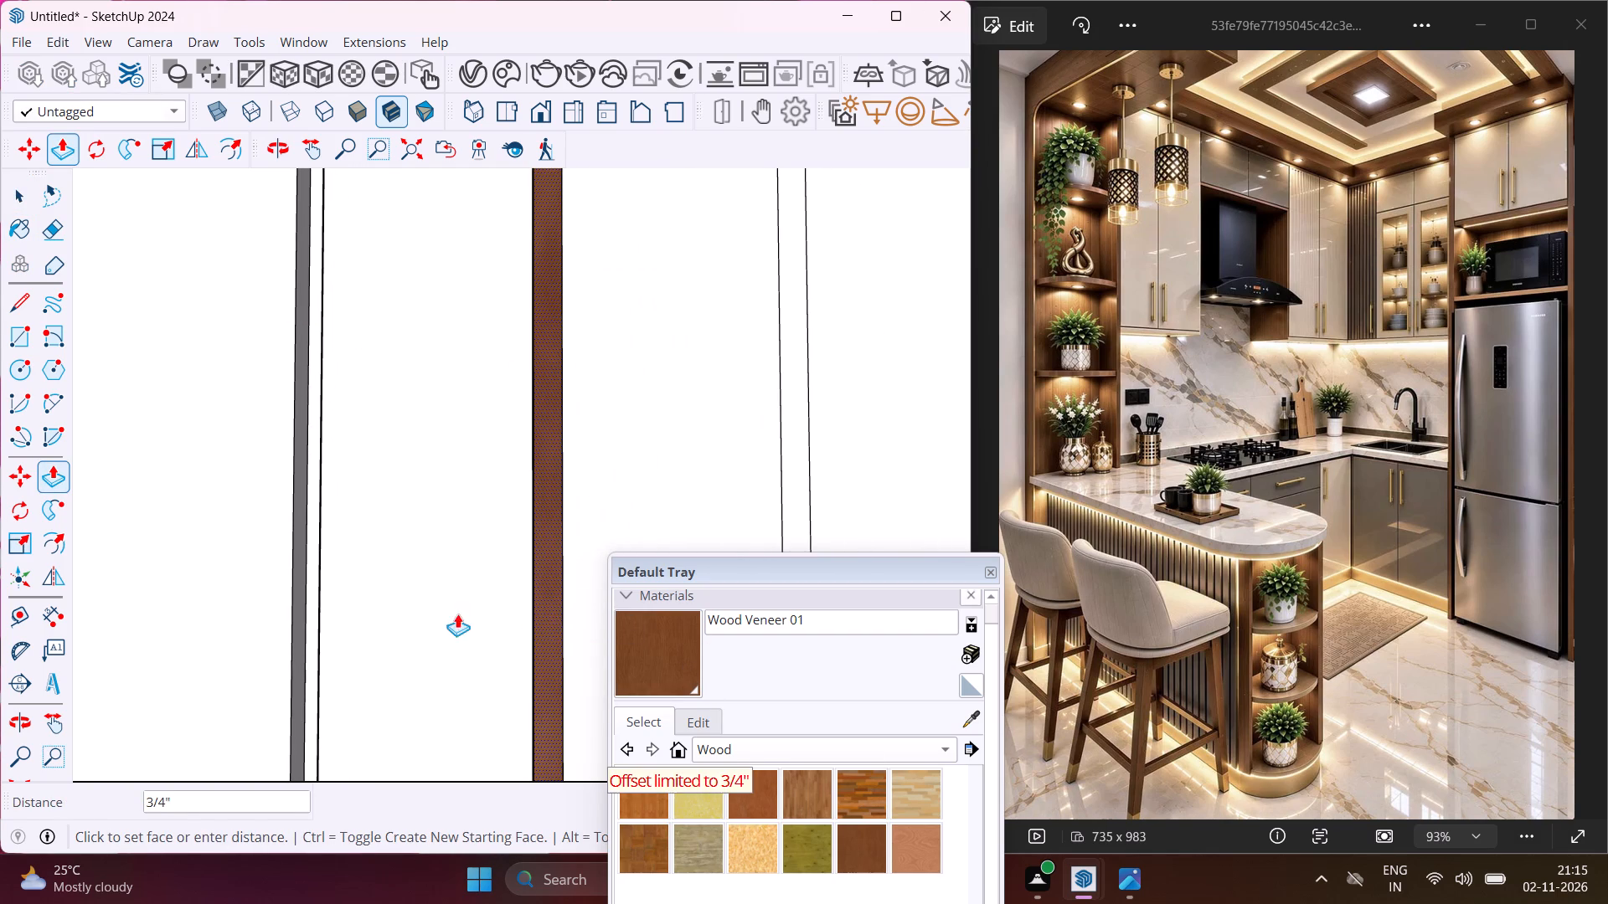
pyautogui.scroll(6, 289, 645)
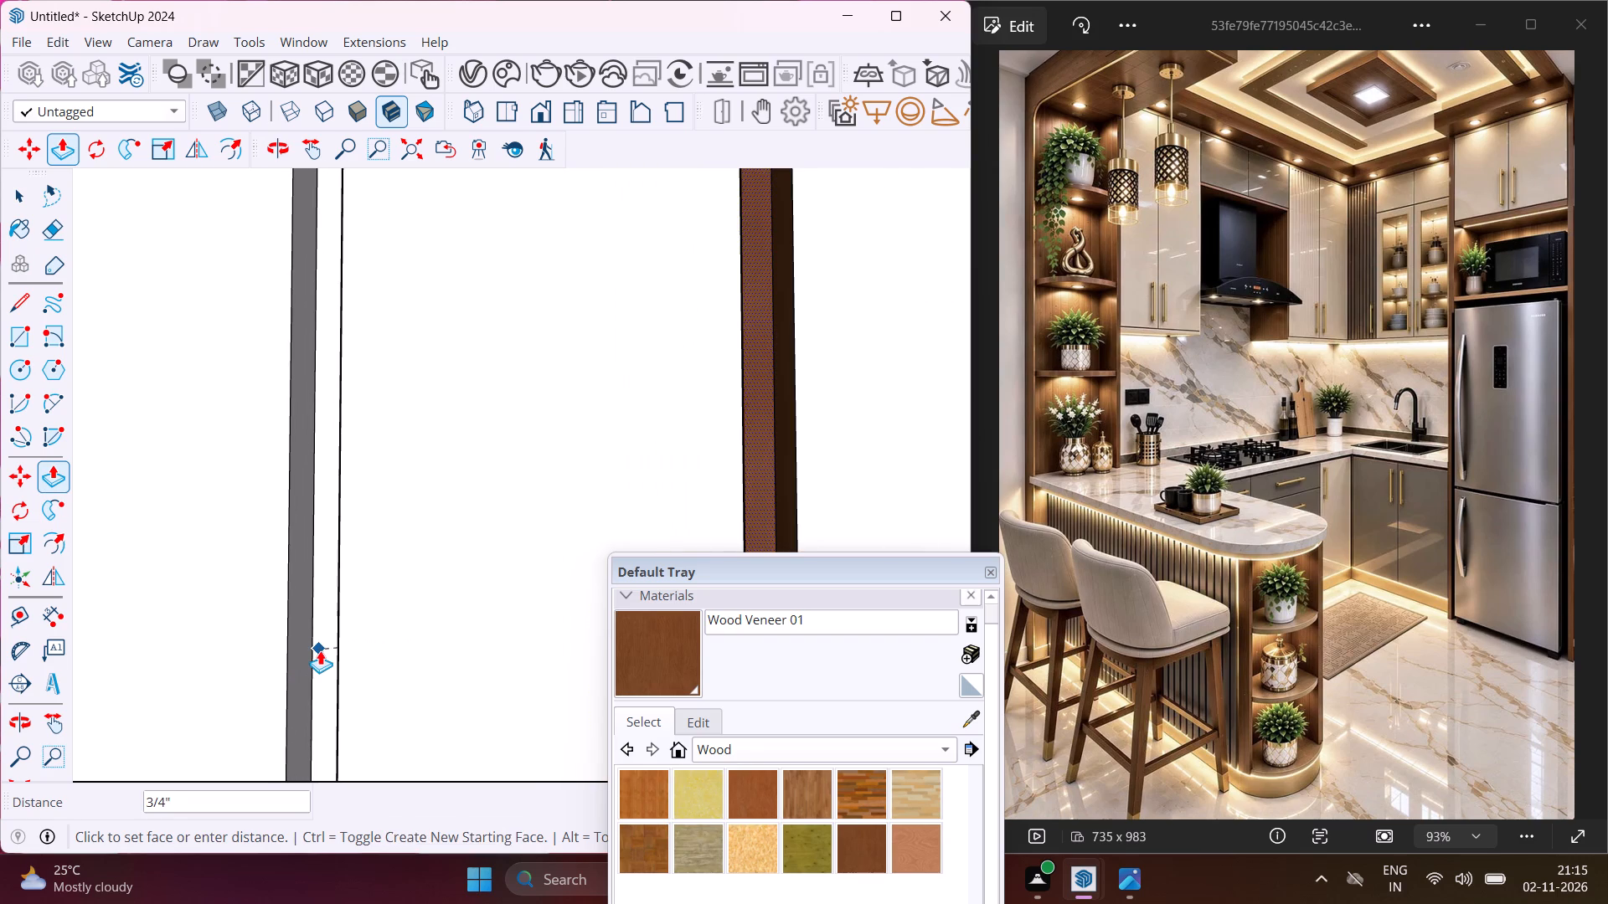
pyautogui.click(320, 650)
pyautogui.scroll(-5, 264, 631)
pyautogui.scroll(-4, 412, 607)
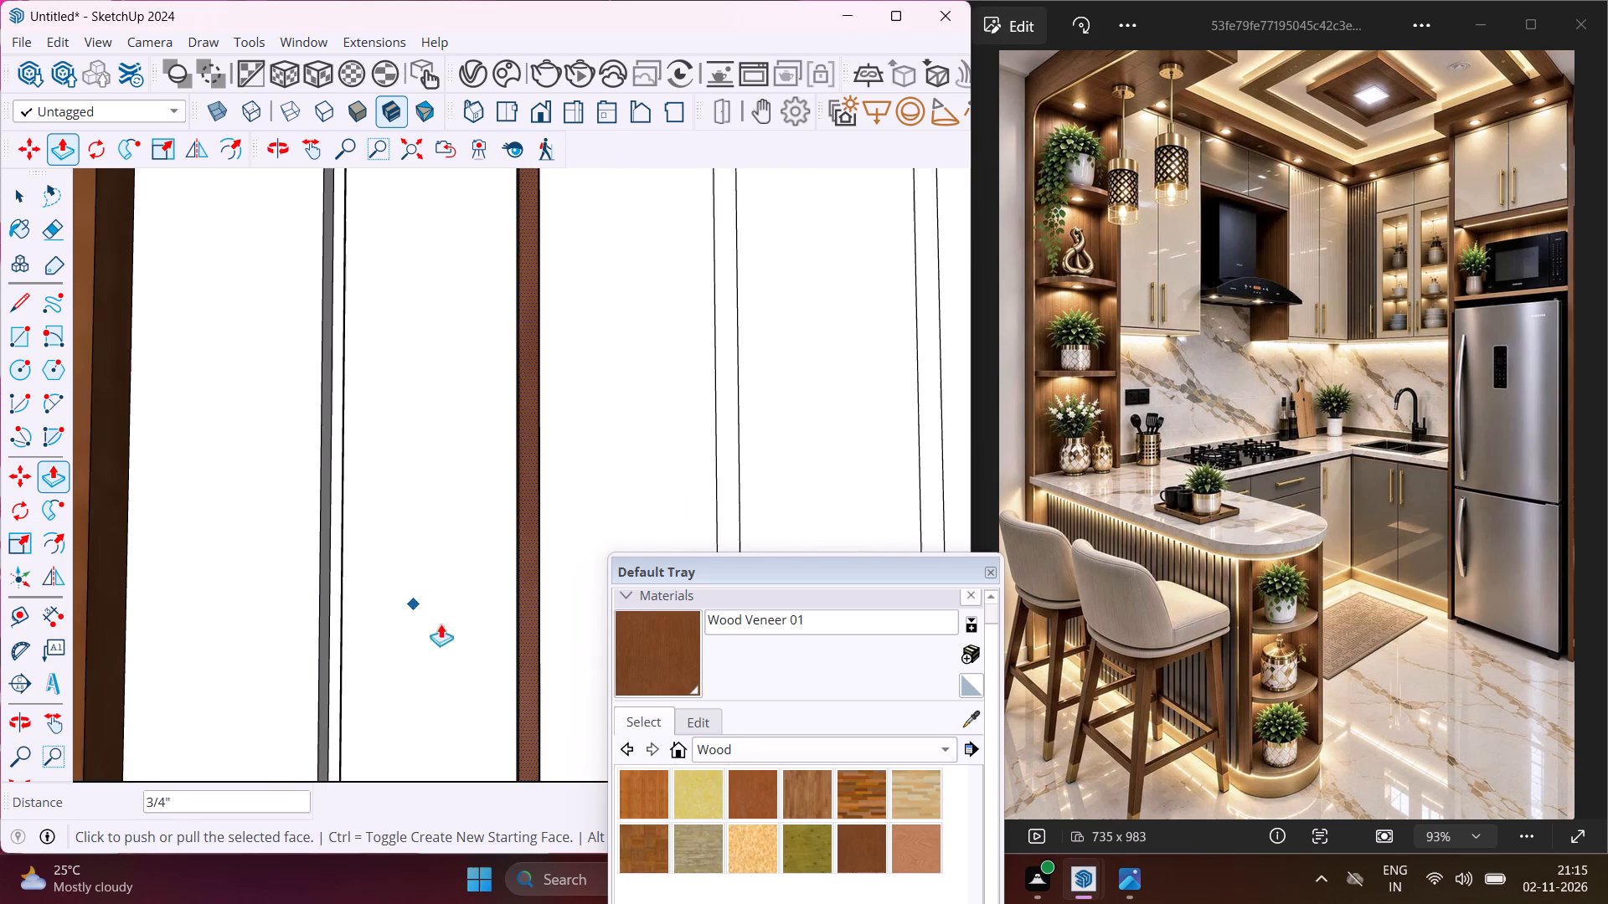
pyautogui.scroll(4, 535, 658)
pyautogui.moveTo(535, 658); pyautogui.dragTo(430, 659, button='middle')
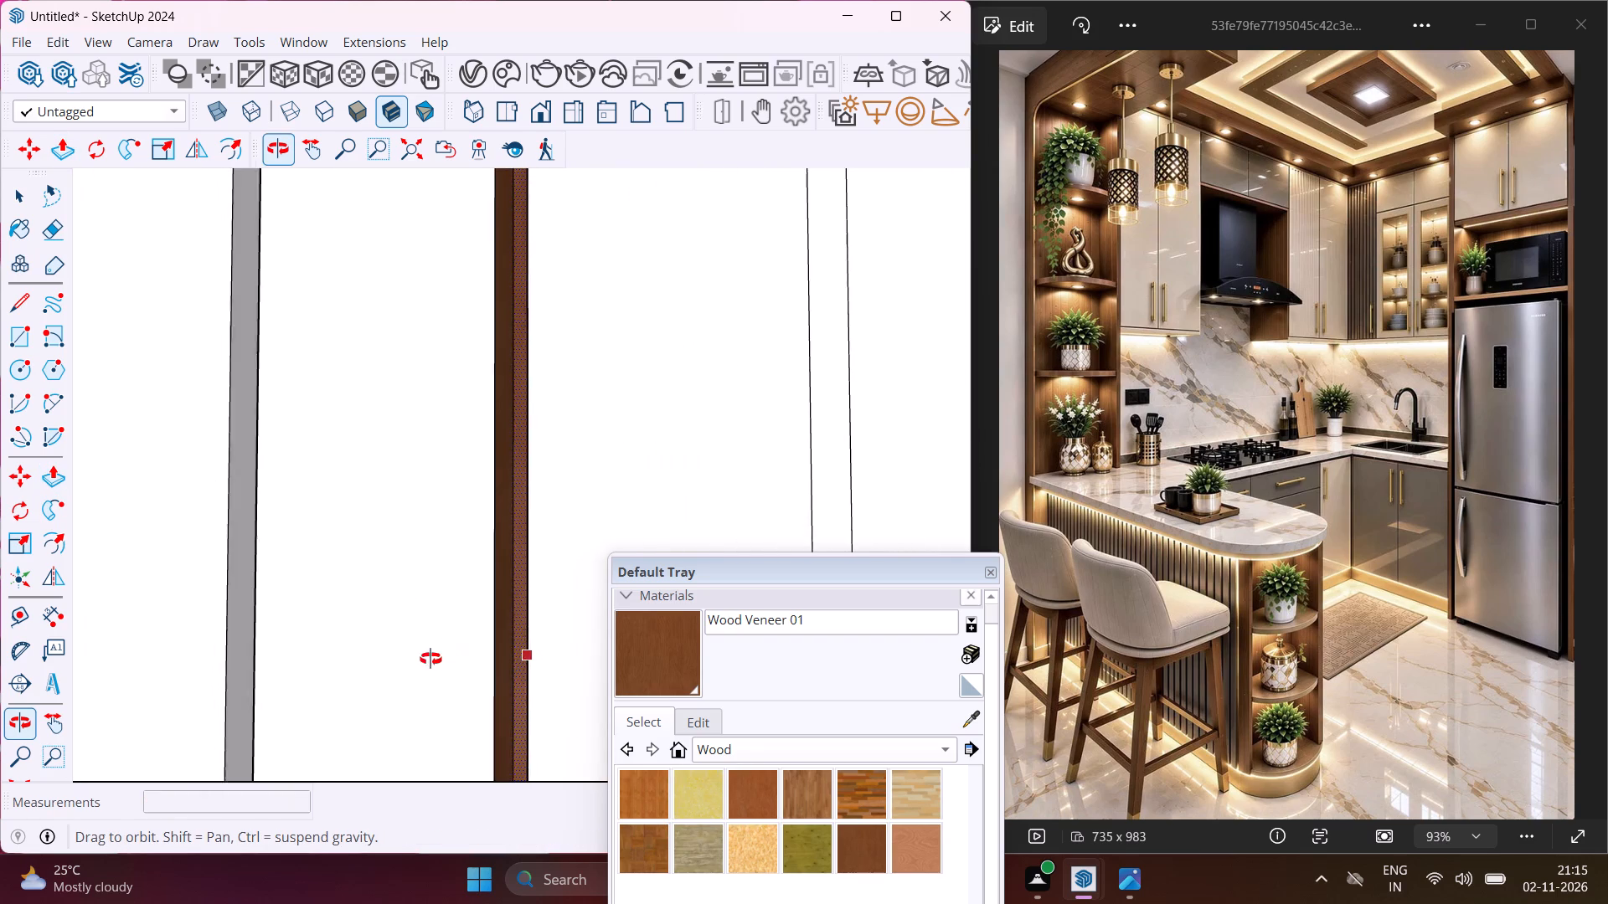
pyautogui.moveTo(430, 659); pyautogui.dragTo(410, 662, button='middle')
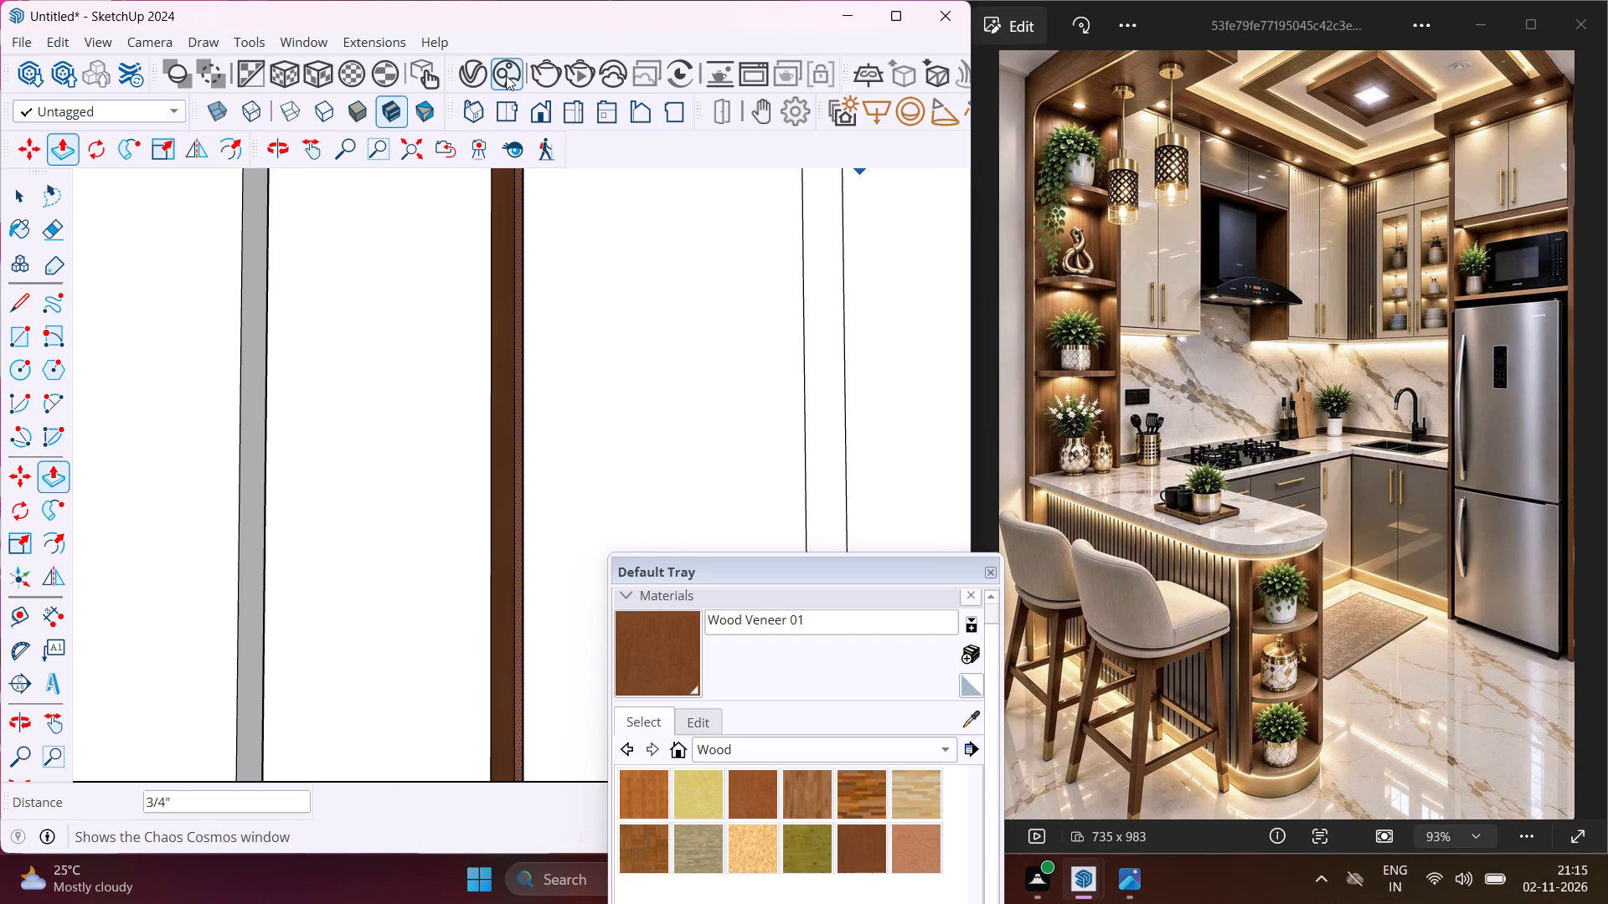
# Import the Gold 10k material into the scene from the downloaded materials in the Chaos Cosmos library.
pyautogui.click(456, 81)
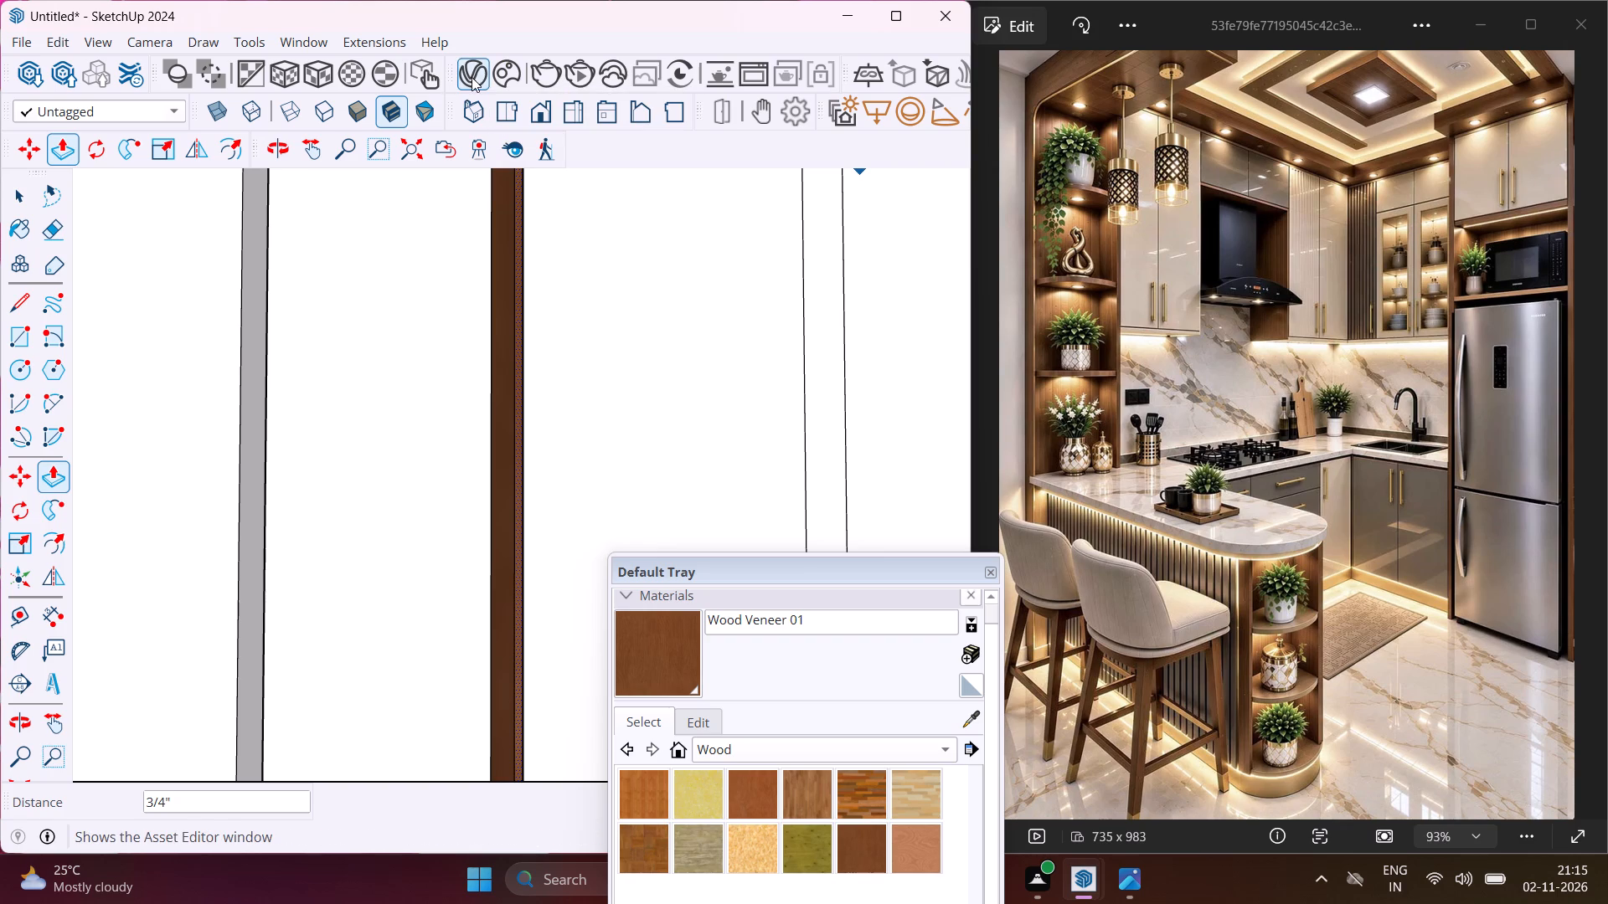
pyautogui.click(476, 74)
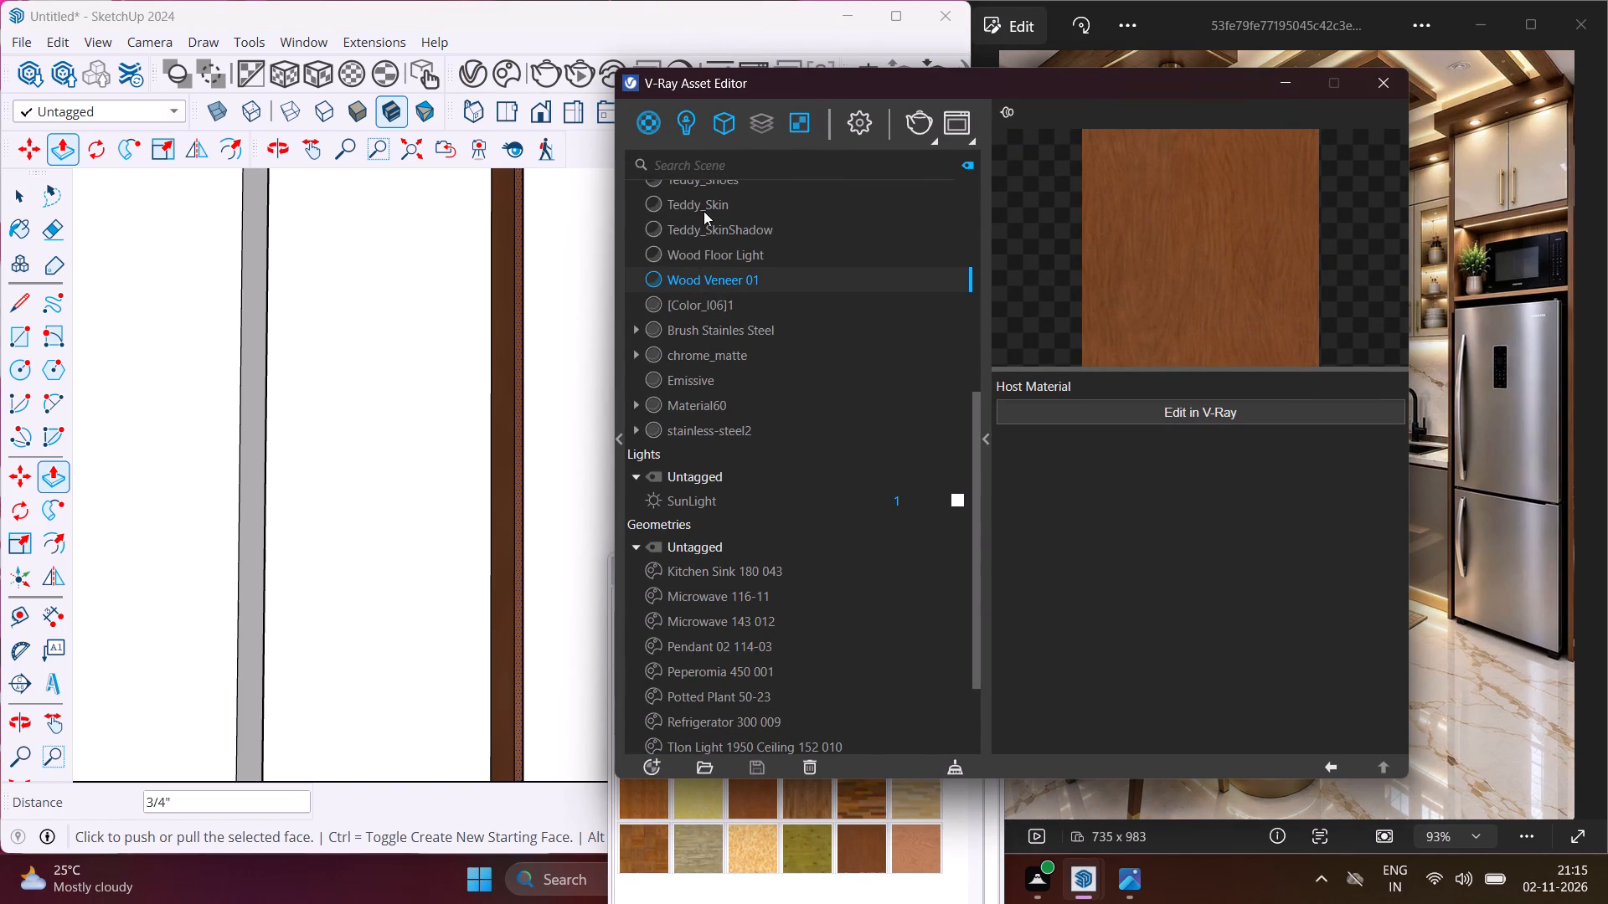
pyautogui.click(616, 441)
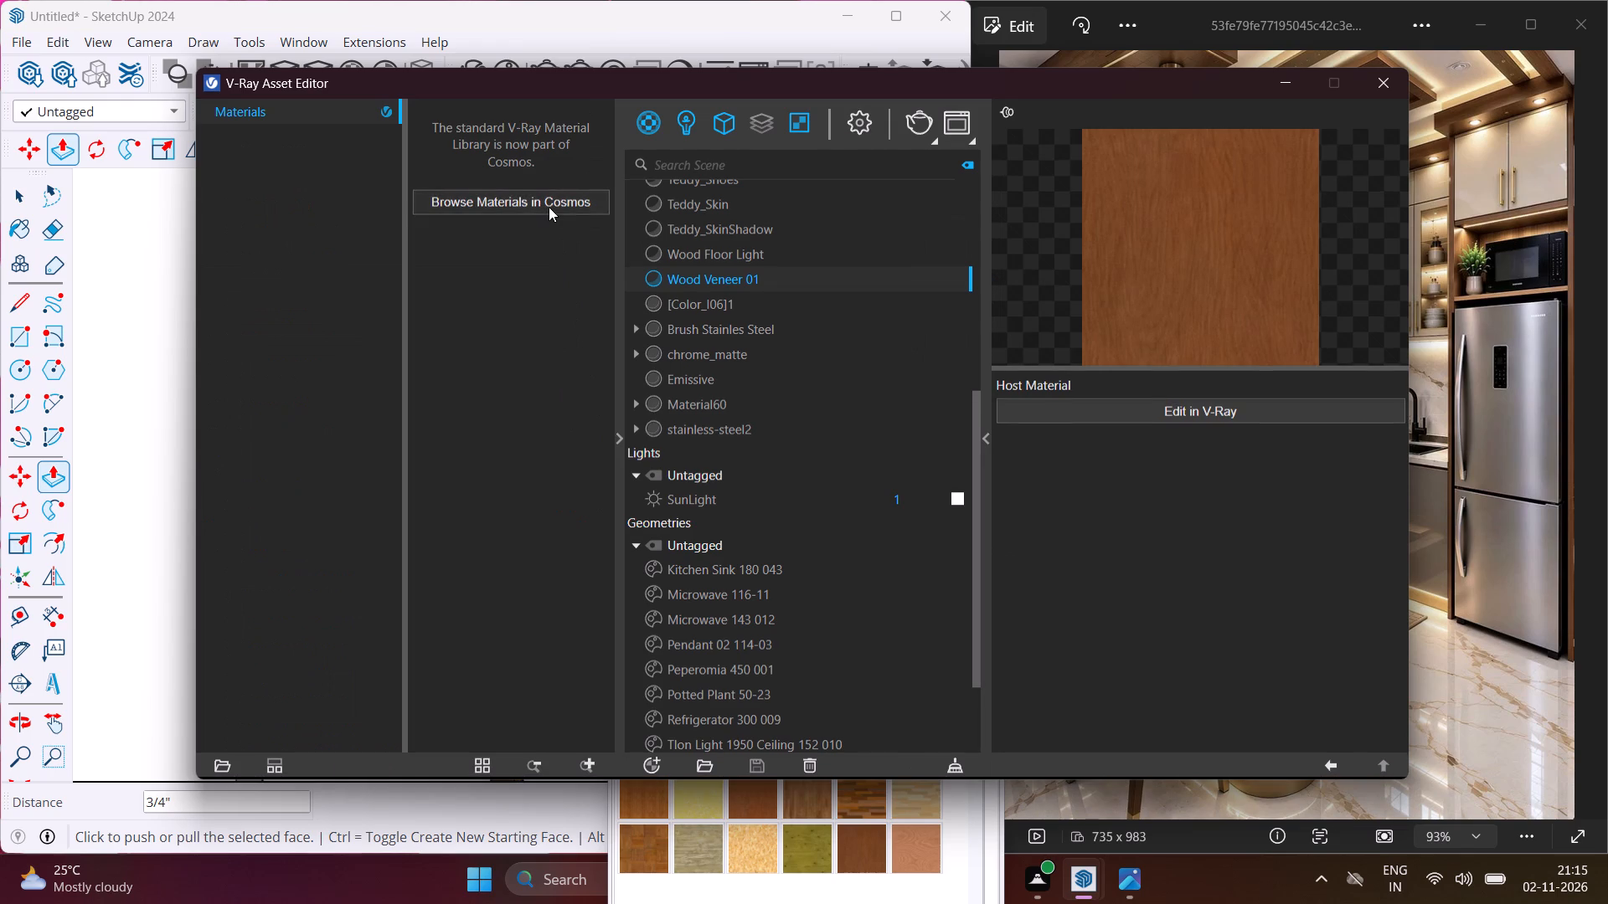
pyautogui.click(549, 207)
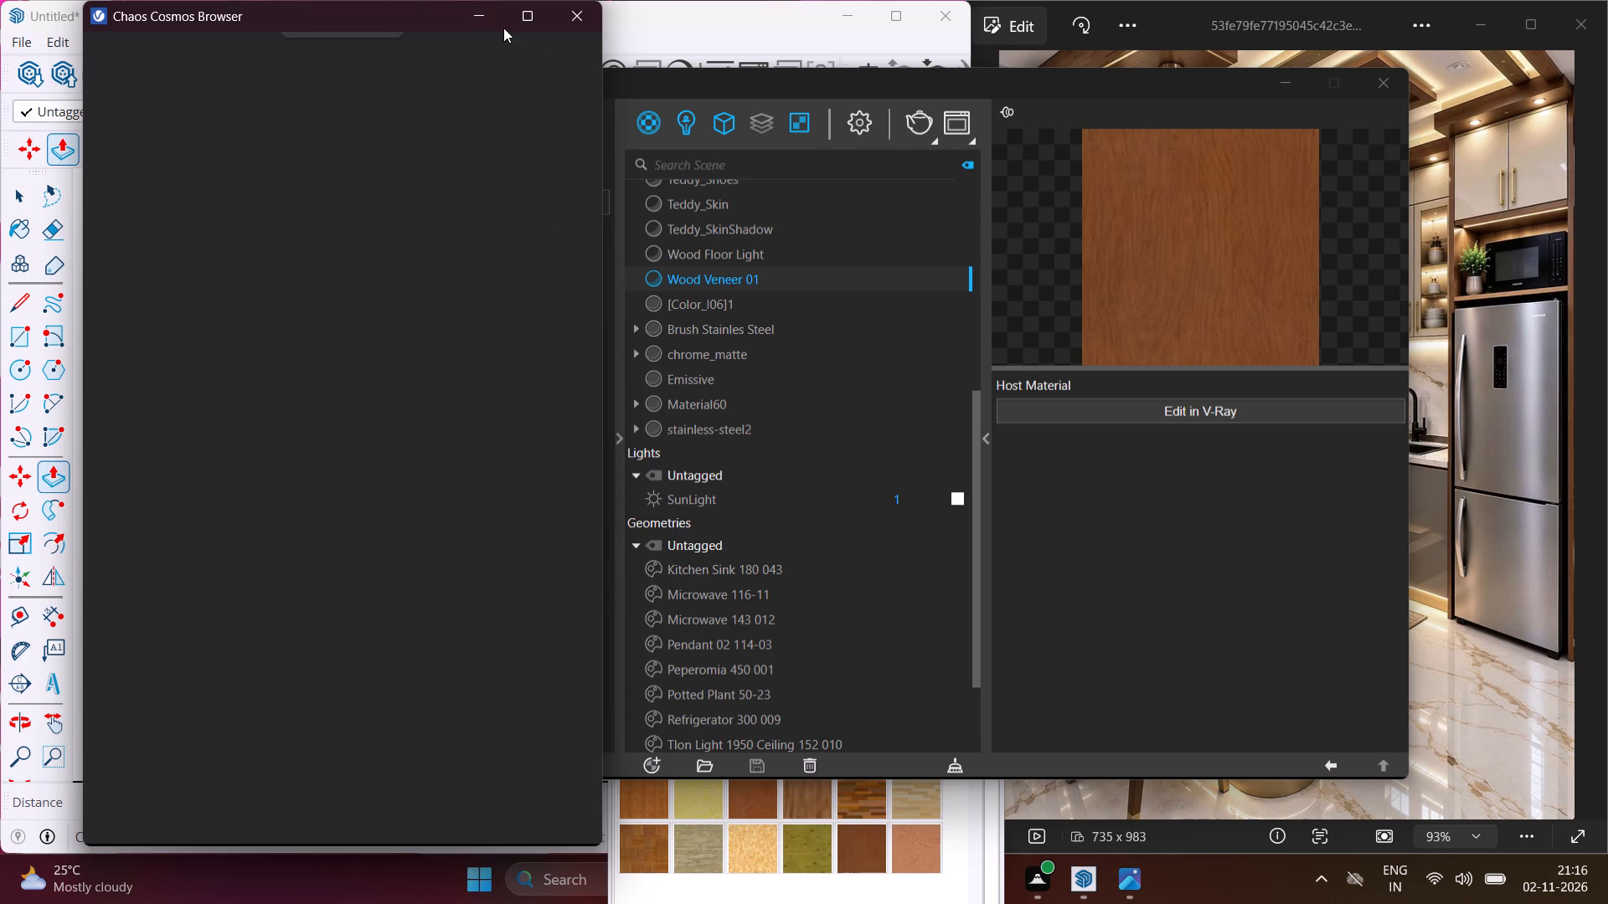
pyautogui.click(482, 19)
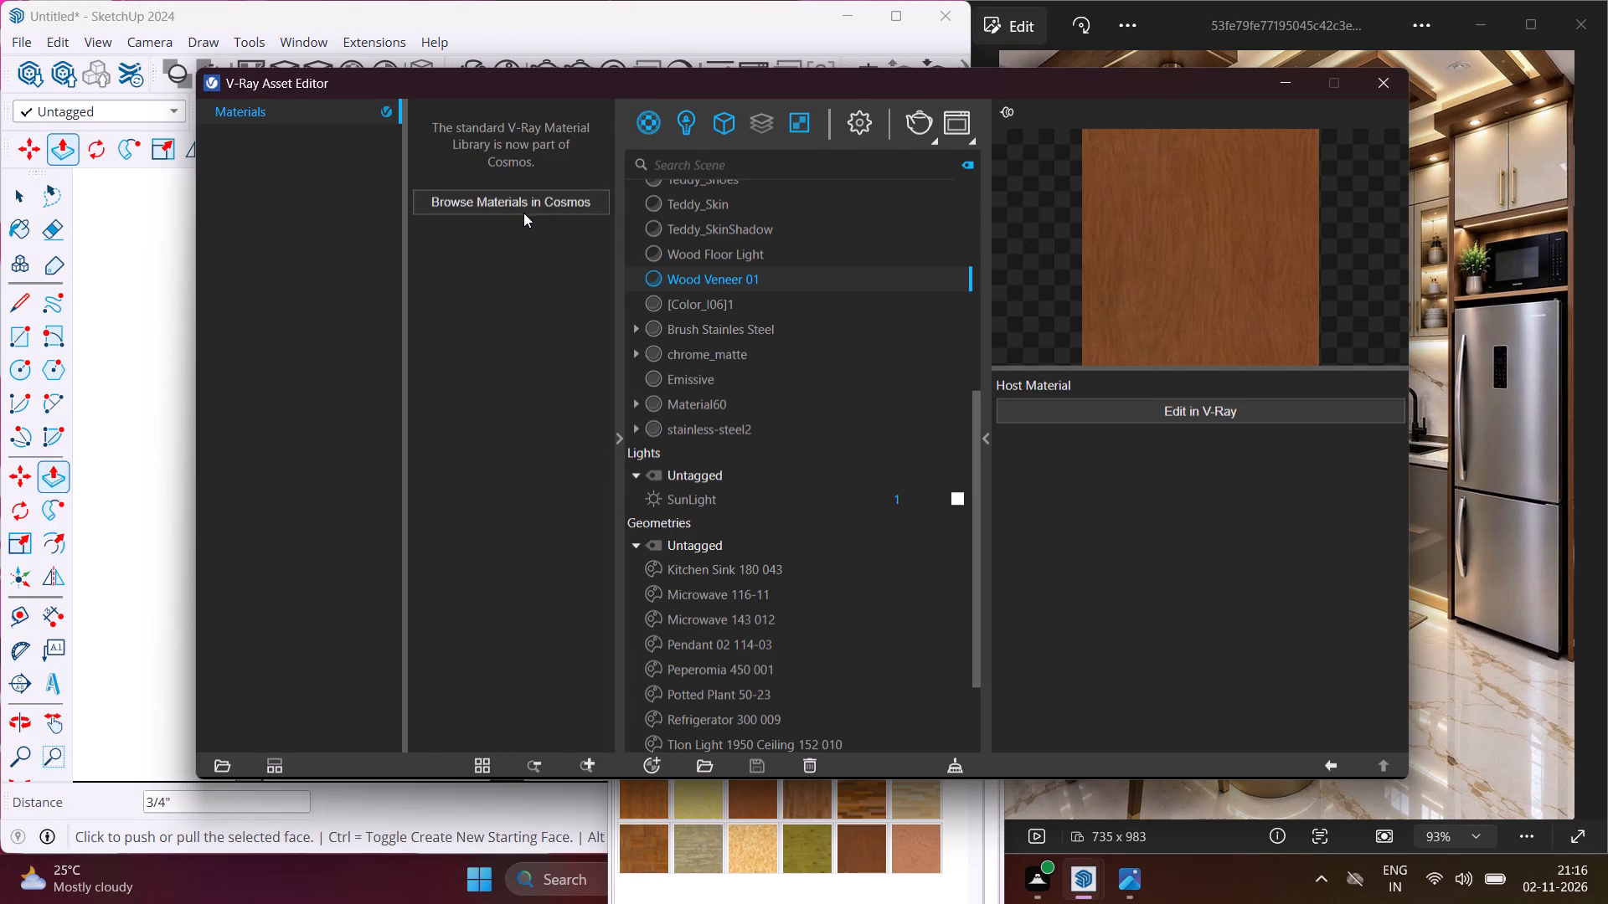
pyautogui.click(523, 212)
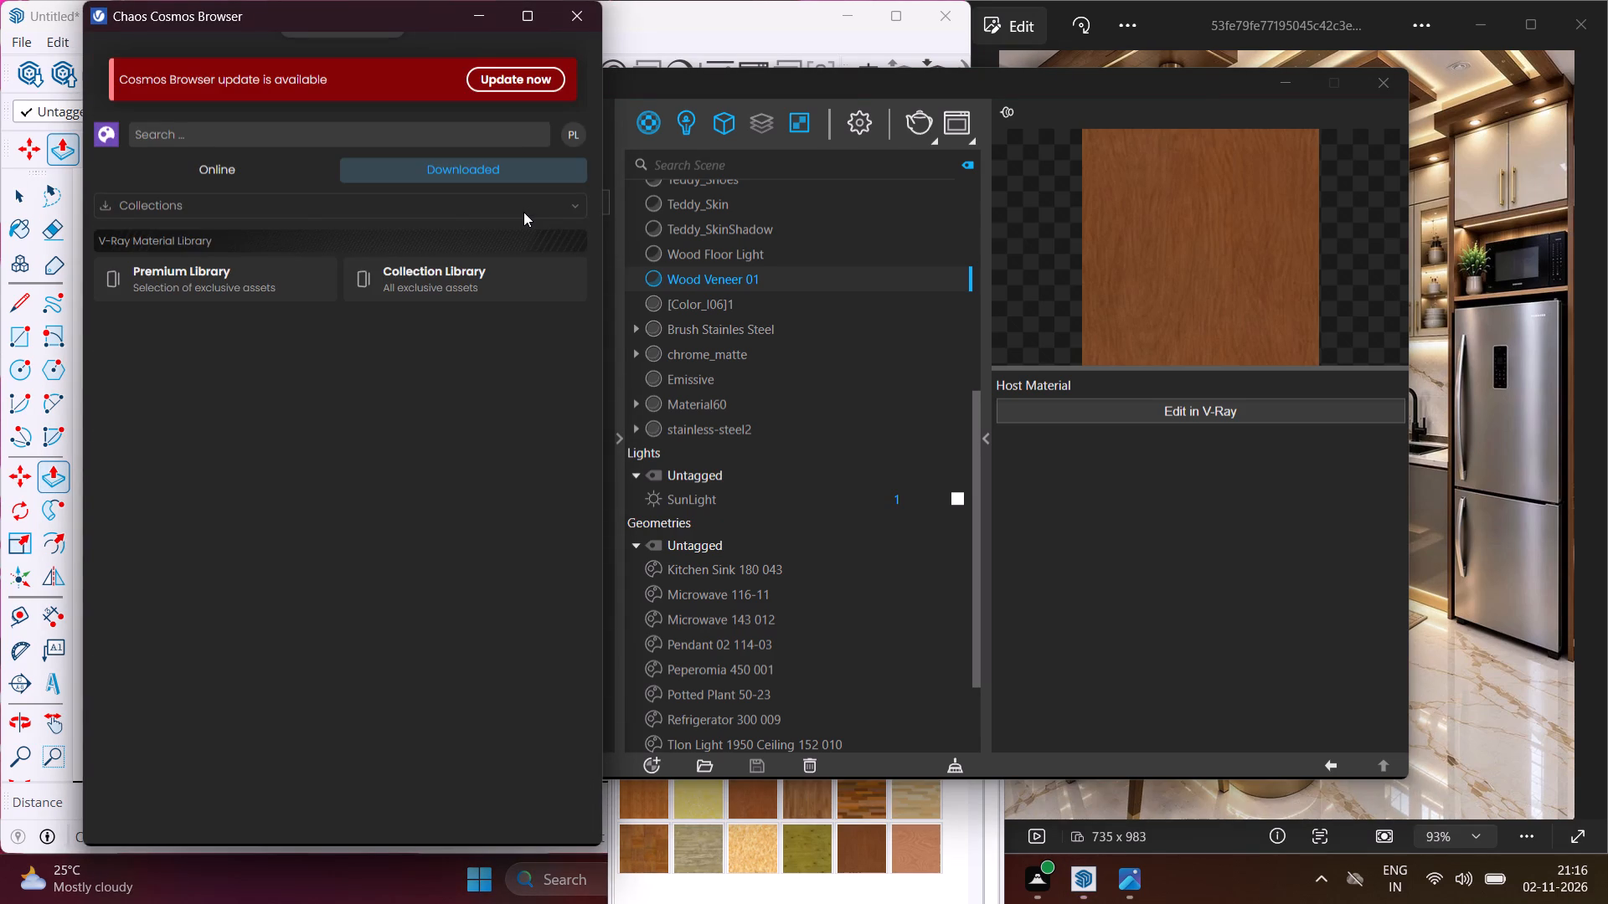
pyautogui.click(435, 197)
pyautogui.click(235, 276)
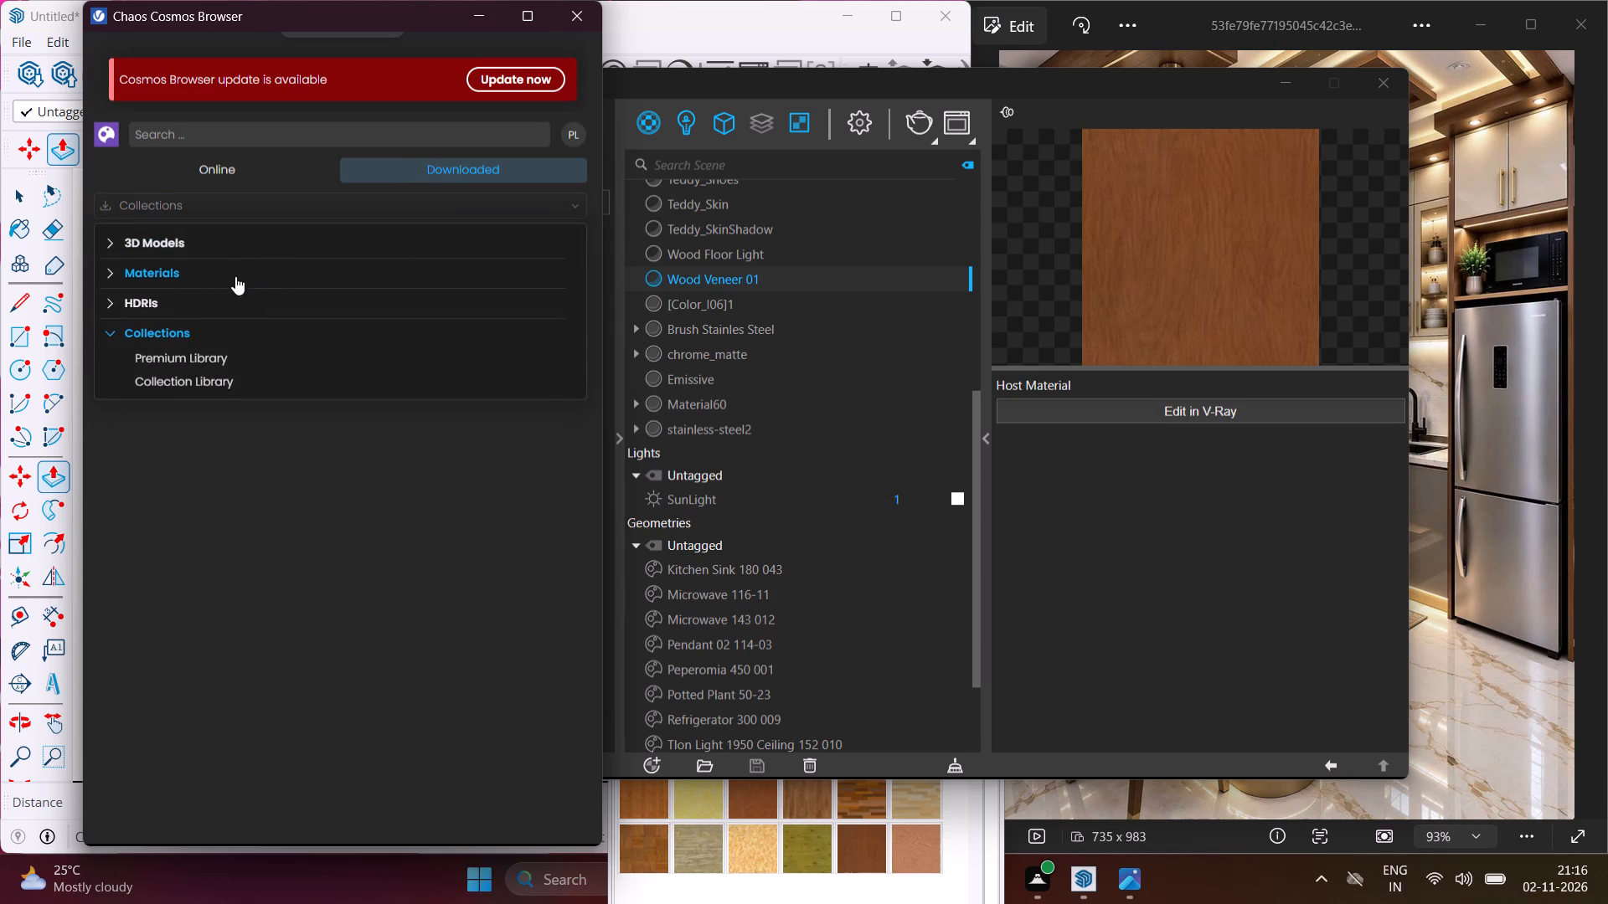
pyautogui.click(252, 130)
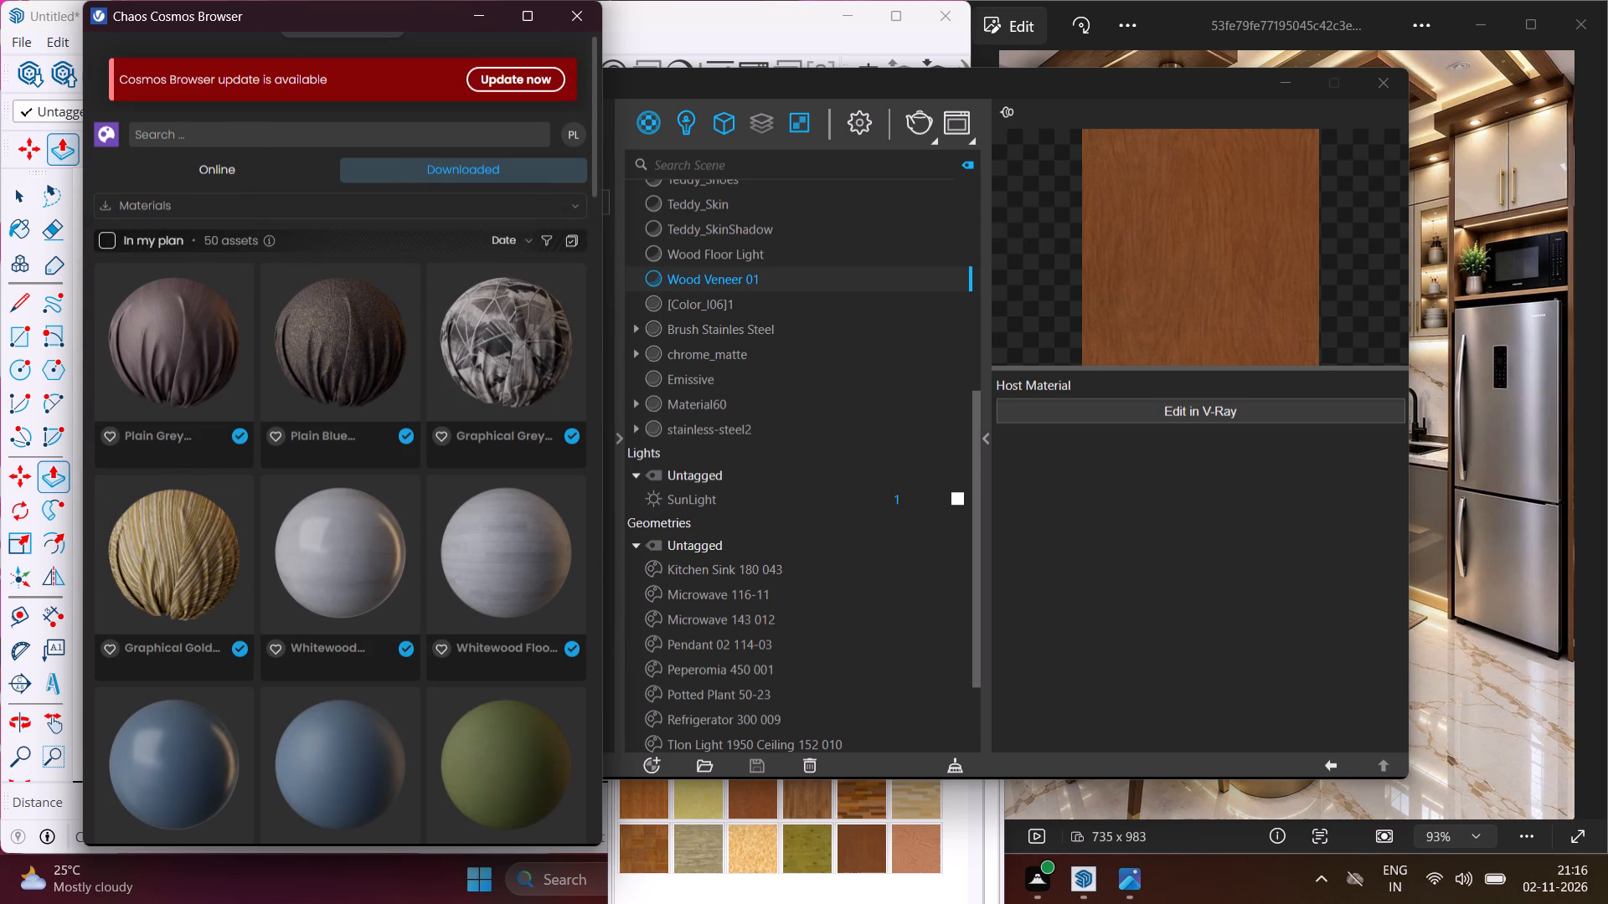
pyautogui.scroll(-12, 306, 512)
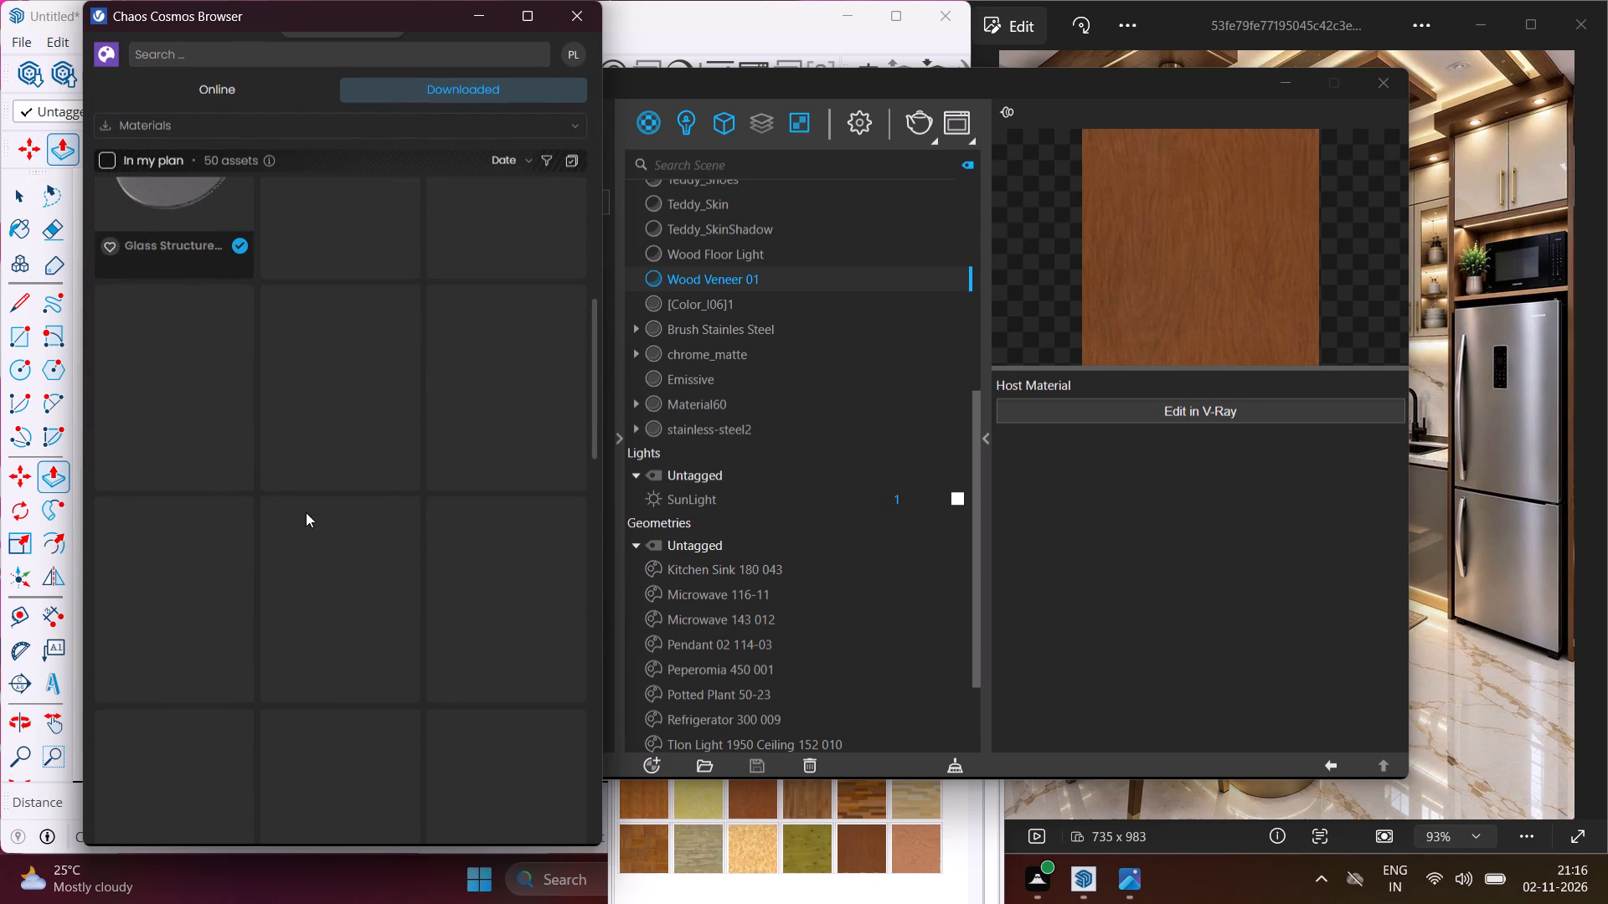
pyautogui.scroll(-11, 264, 532)
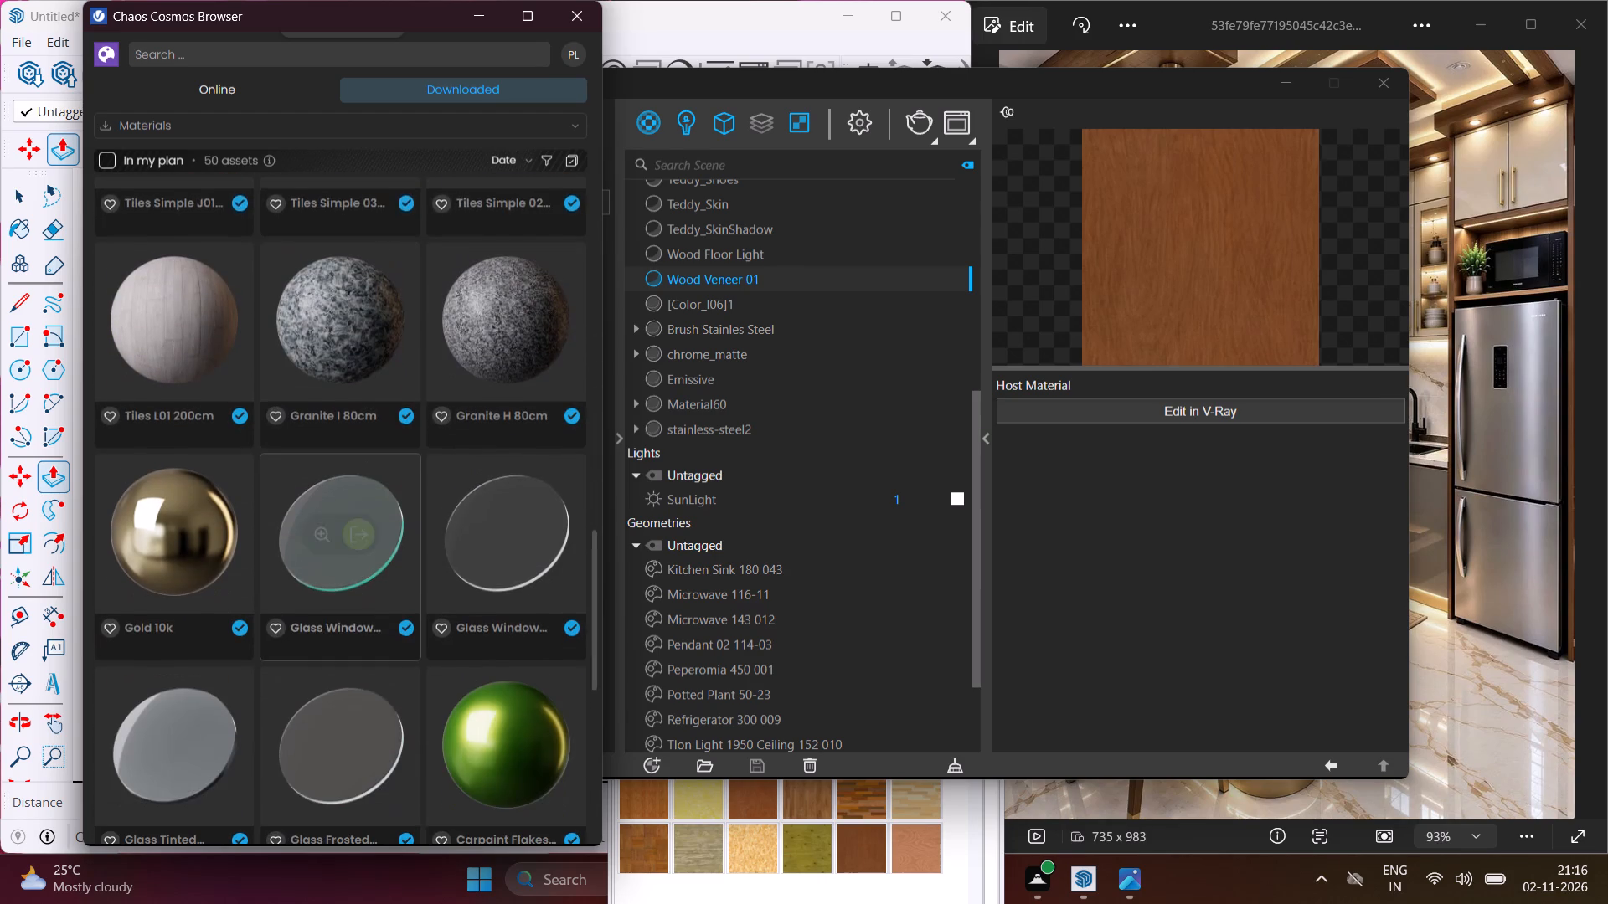
pyautogui.click(182, 494)
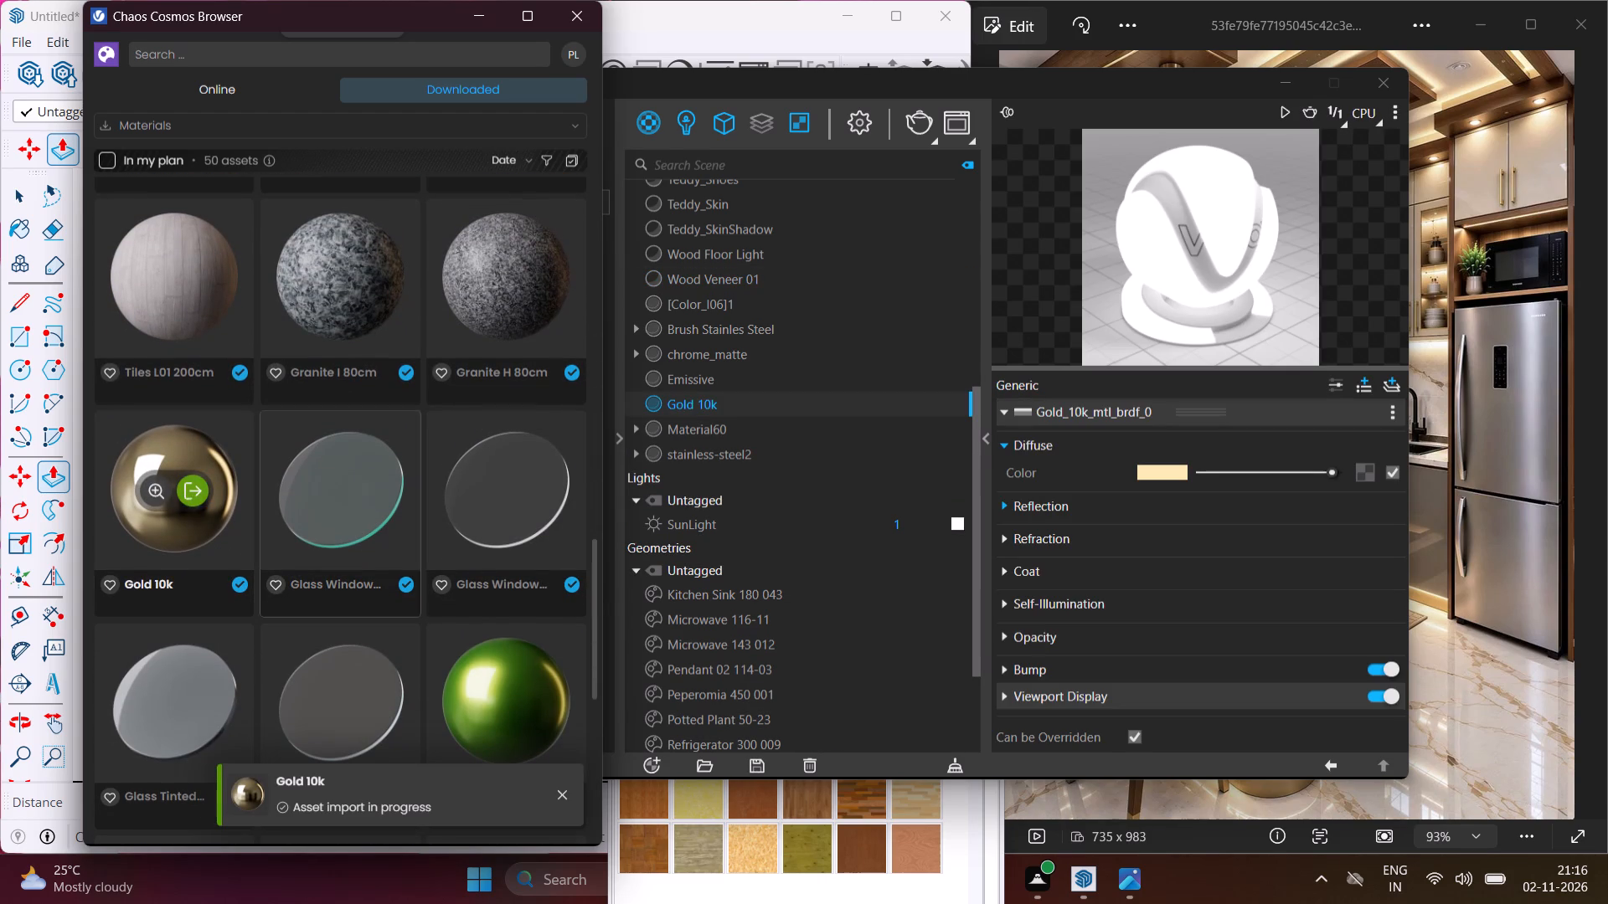
pyautogui.click(478, 13)
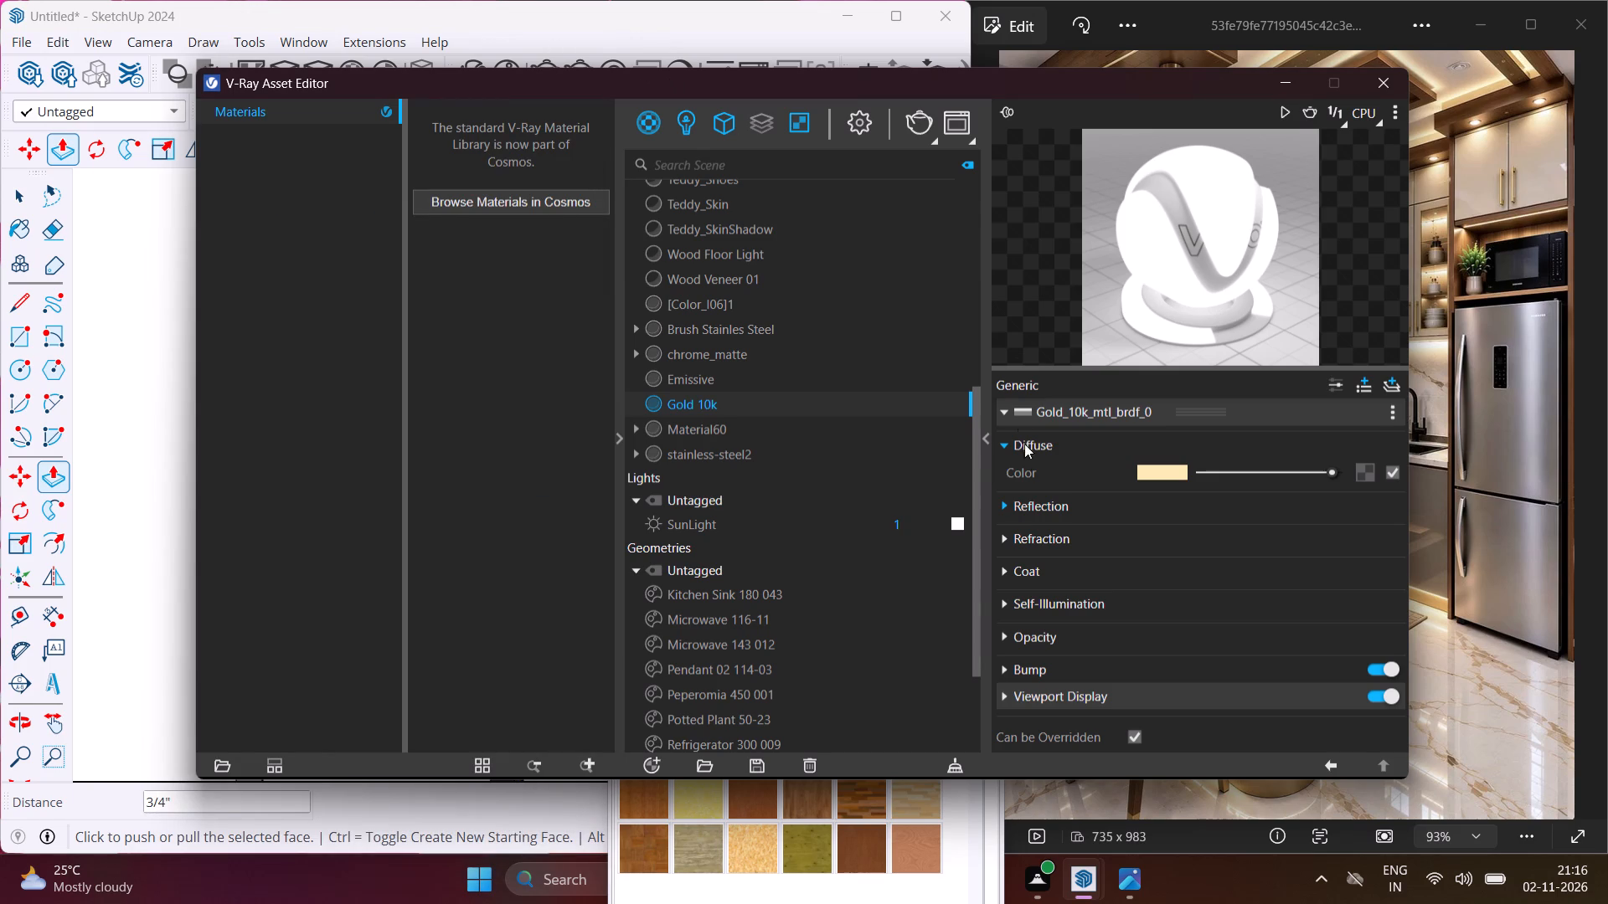
# Set Gold 10k's reflection roughness to 0.75 and enable its reflection IOR at 1.6.
pyautogui.click(999, 511)
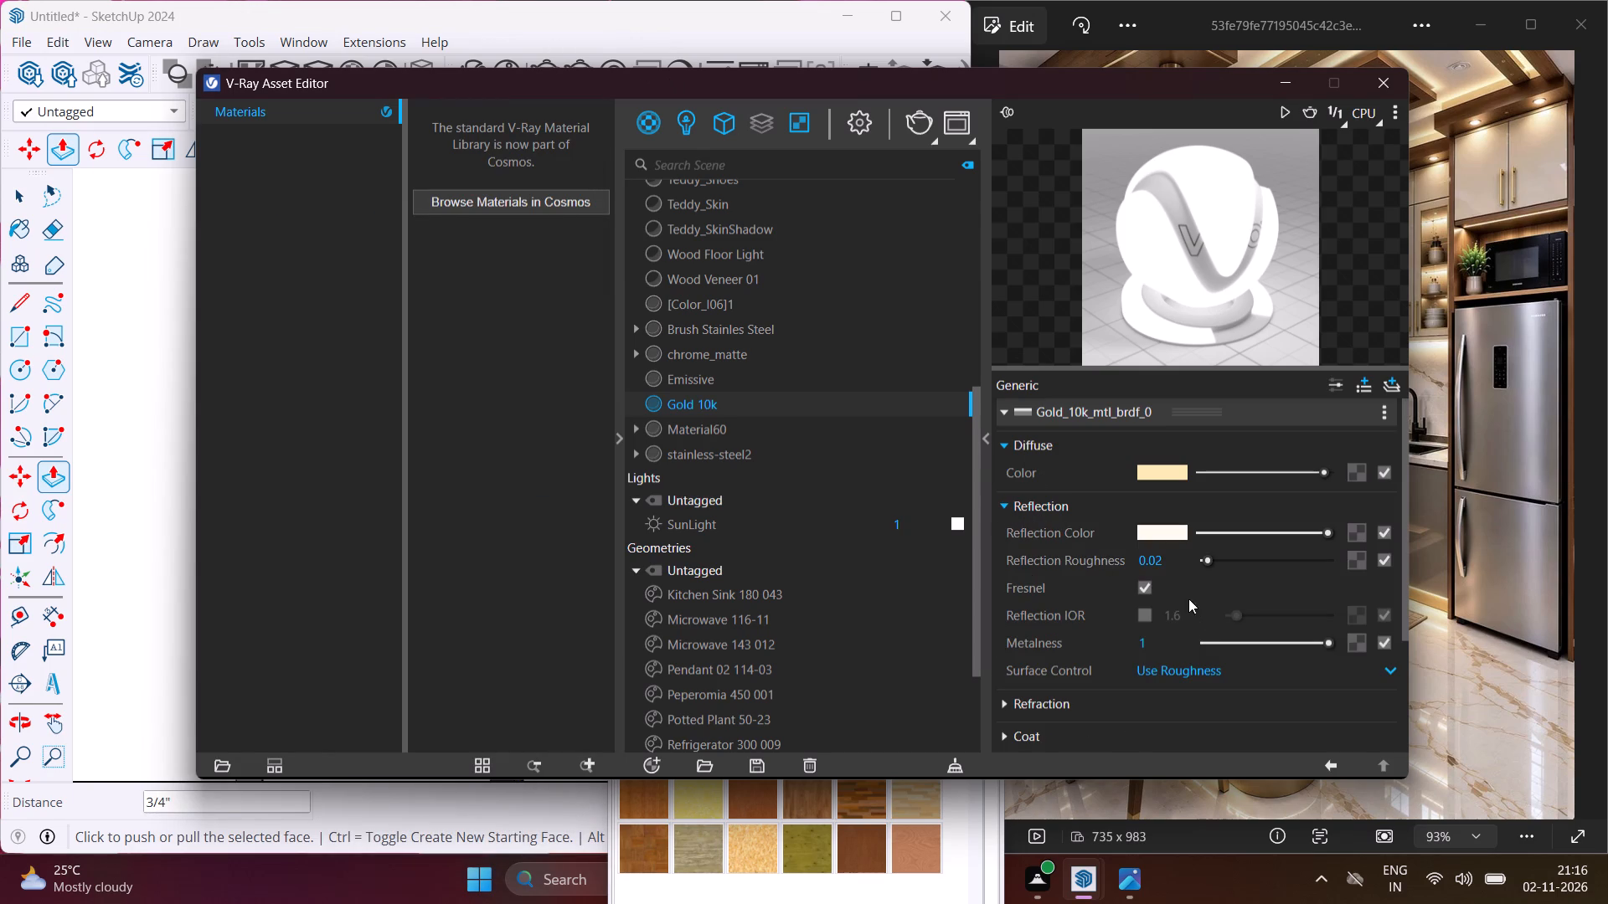
pyautogui.moveTo(1207, 563); pyautogui.dragTo(1297, 564)
pyautogui.click(1147, 615)
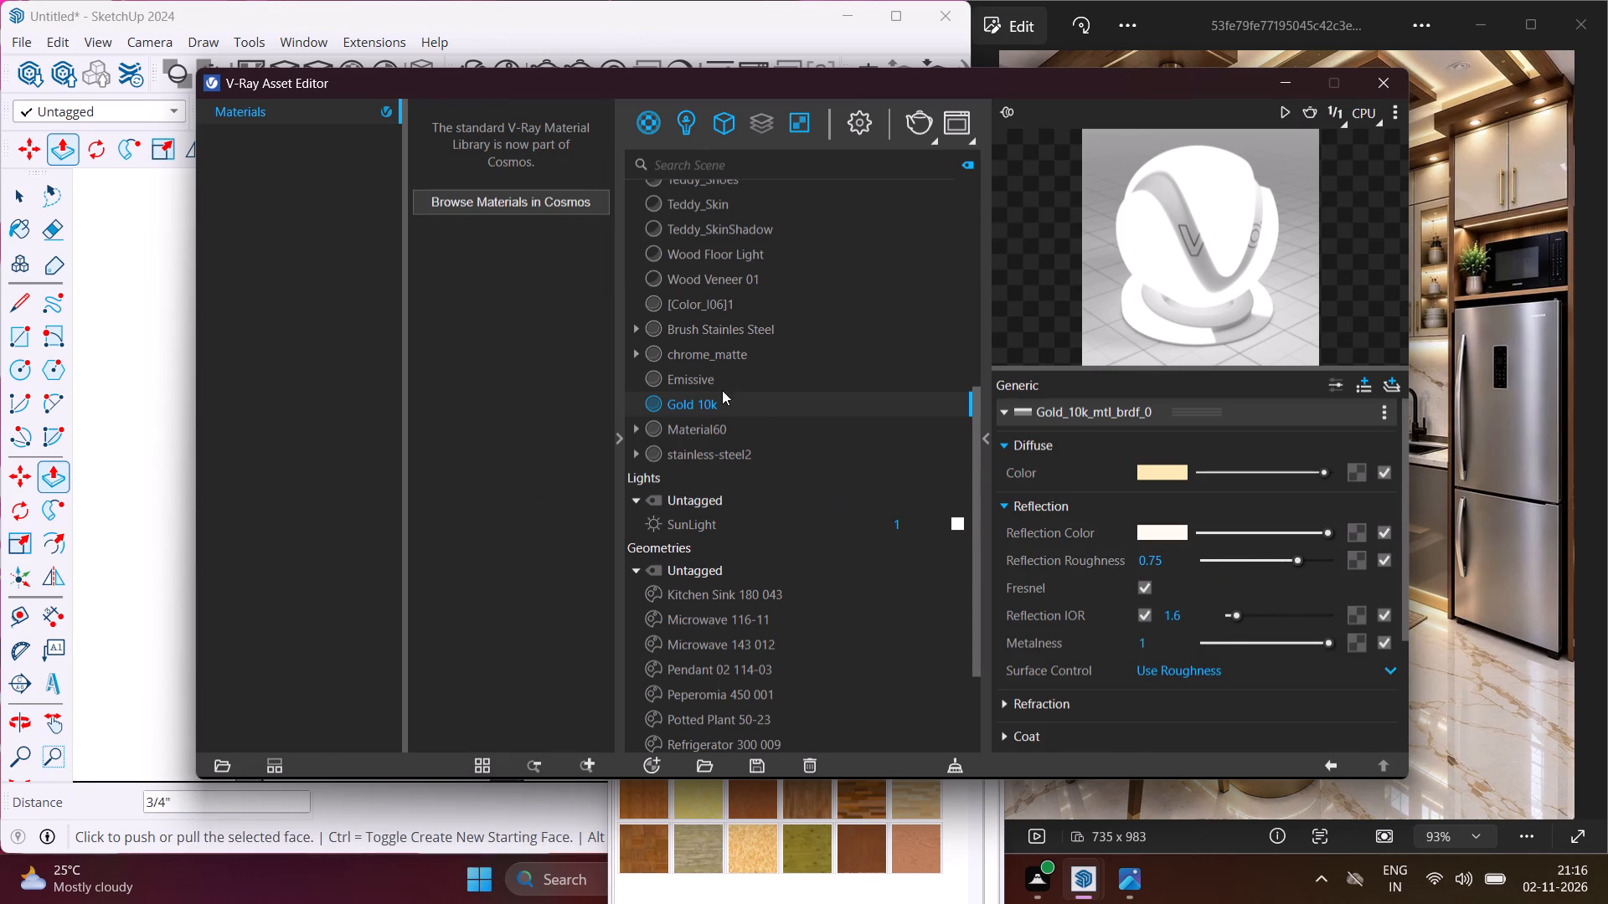
pyautogui.doubleClick(745, 403)
# Change Gold 10k's reflection colour to a pale gold of R 0.96, G 0.882, B 0.611, and brighten it slightly.
pyautogui.click(1170, 528)
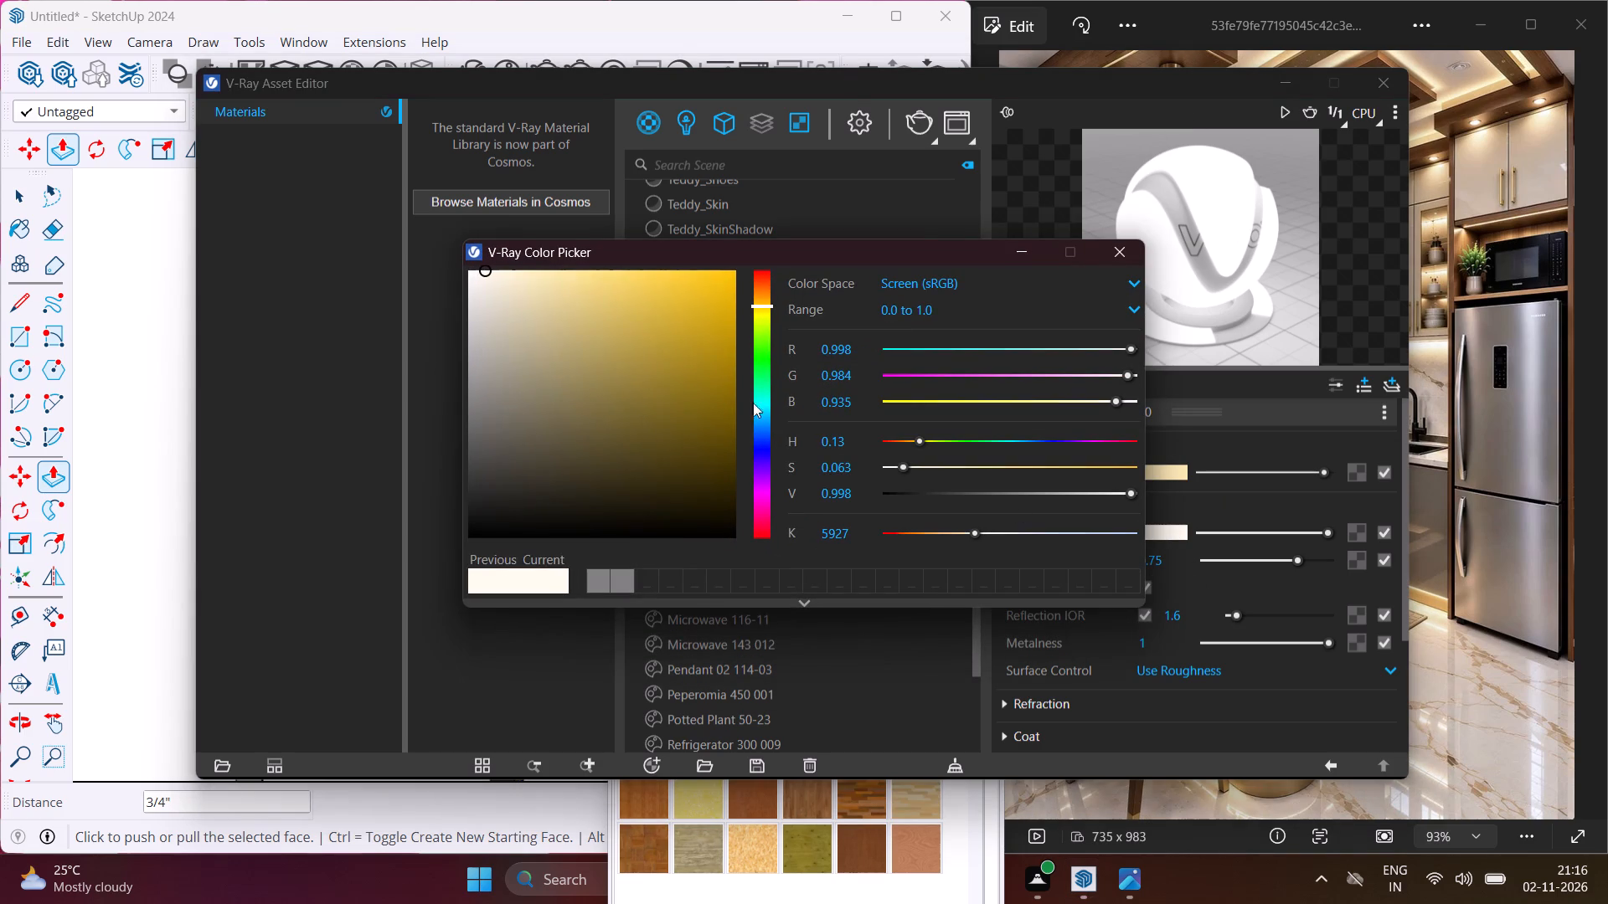
pyautogui.click(521, 289)
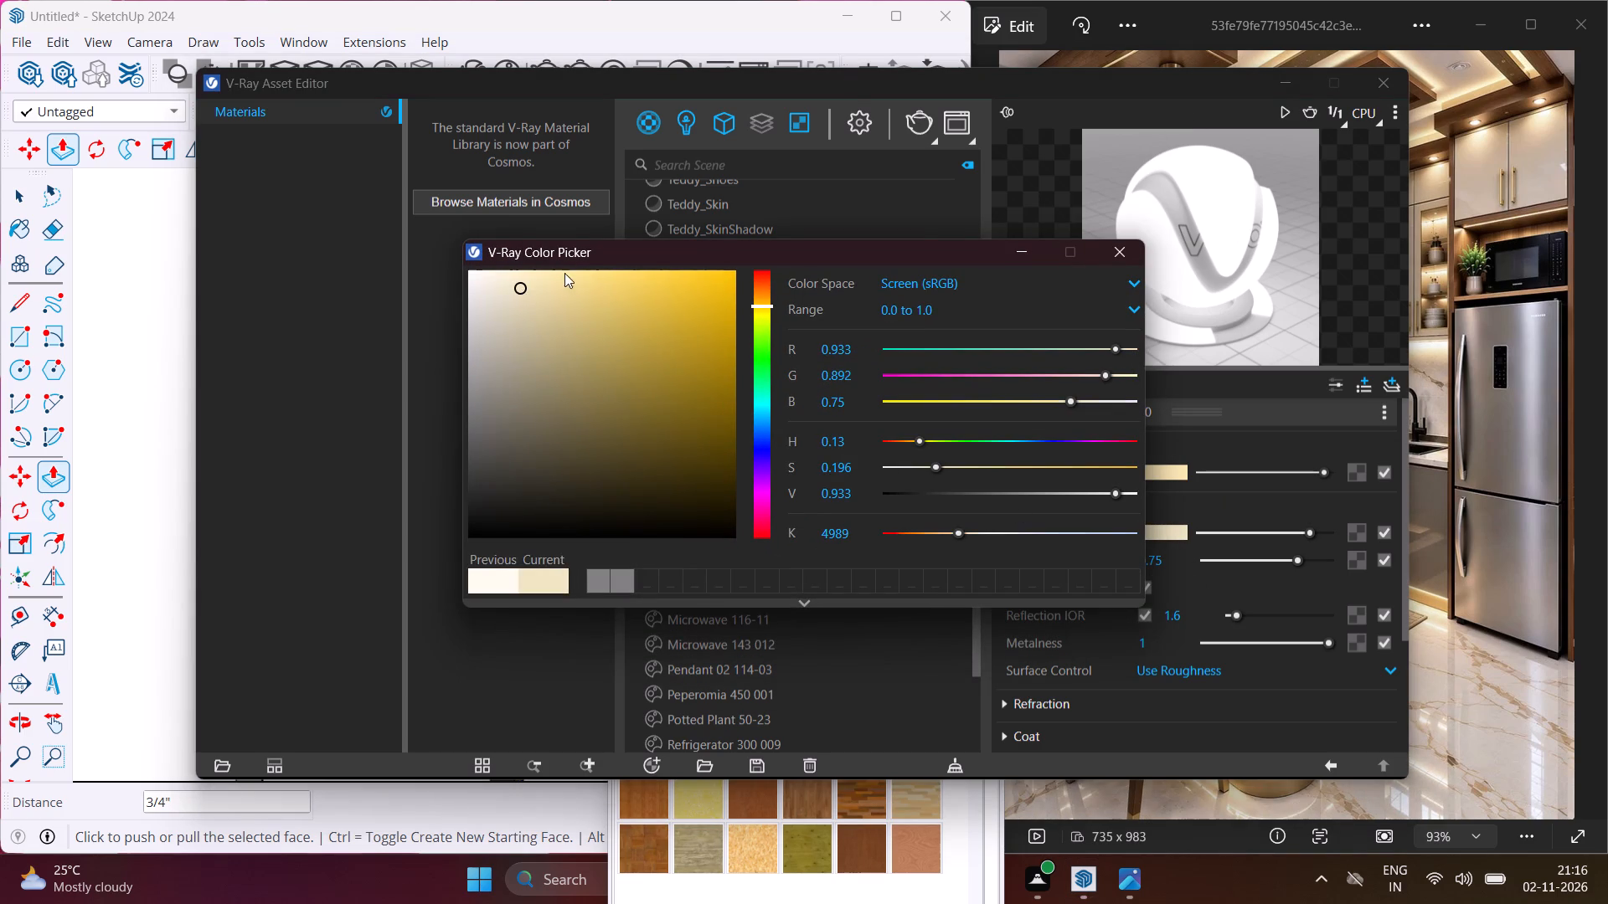
pyautogui.click(566, 281)
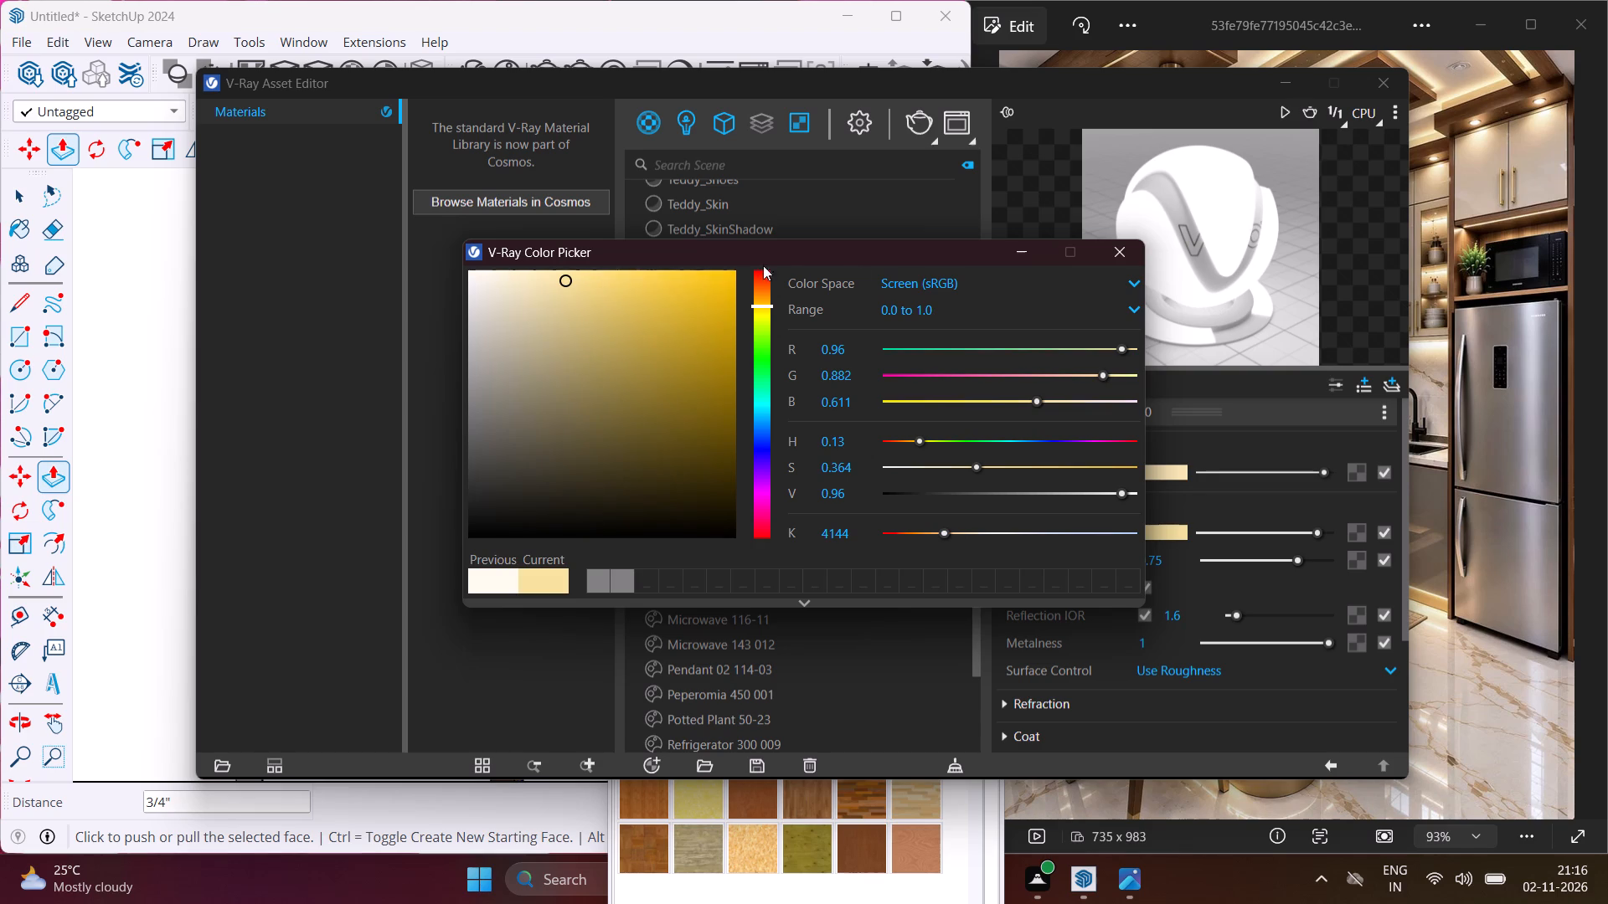
pyautogui.click(1025, 259)
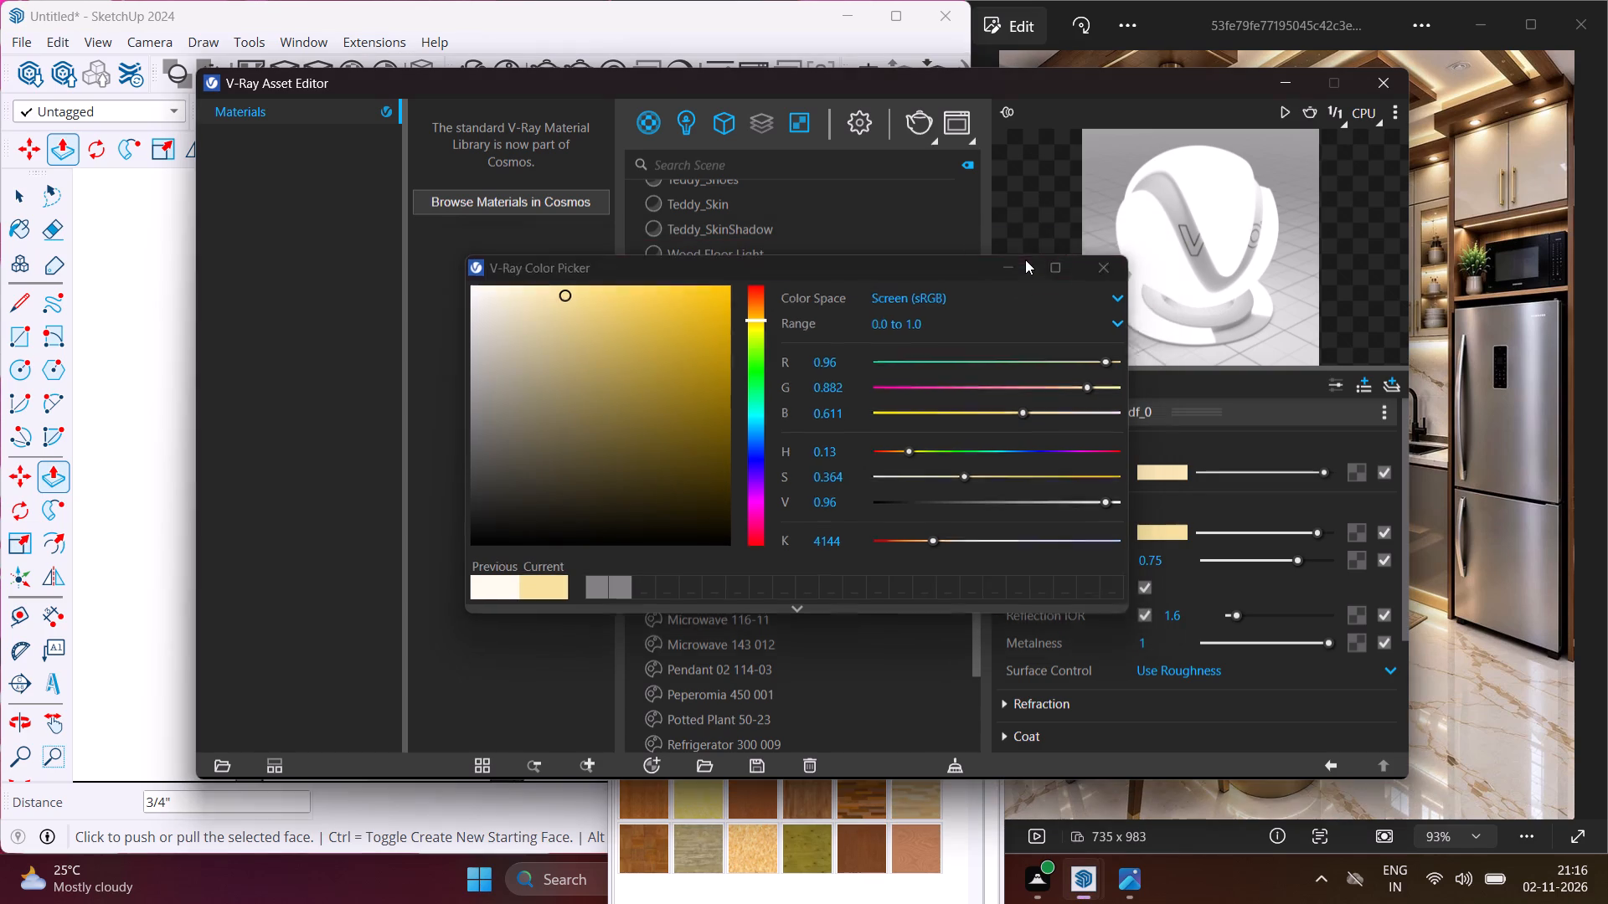
pyautogui.moveTo(1318, 532); pyautogui.dragTo(1321, 532)
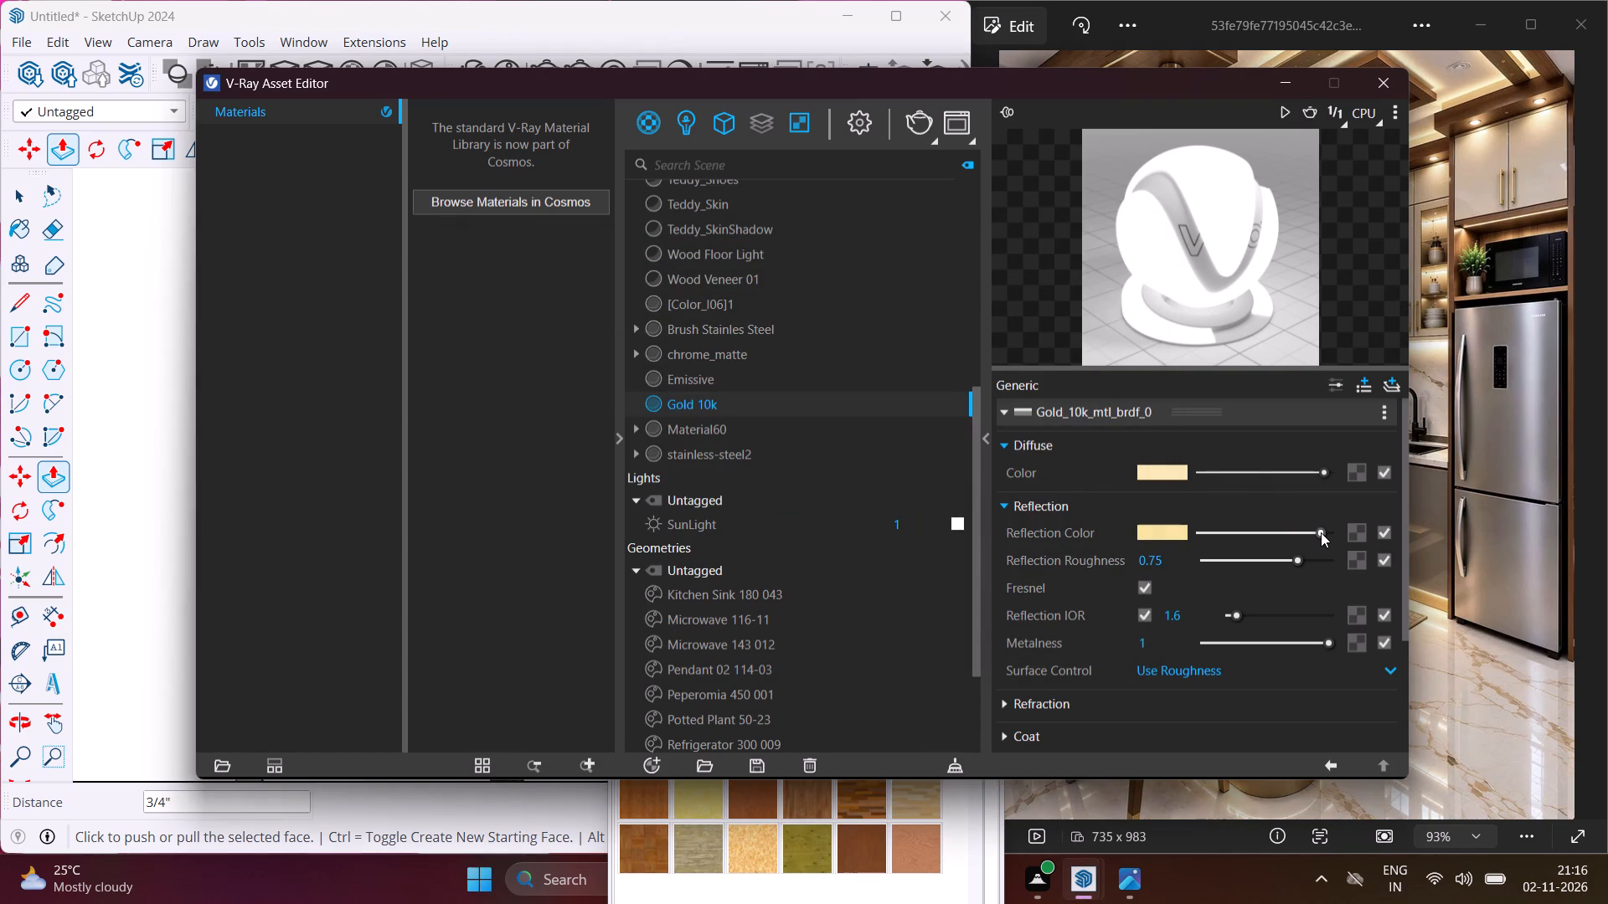
pyautogui.moveTo(1321, 532); pyautogui.dragTo(1327, 532)
pyautogui.doubleClick(760, 406)
pyautogui.click(1281, 82)
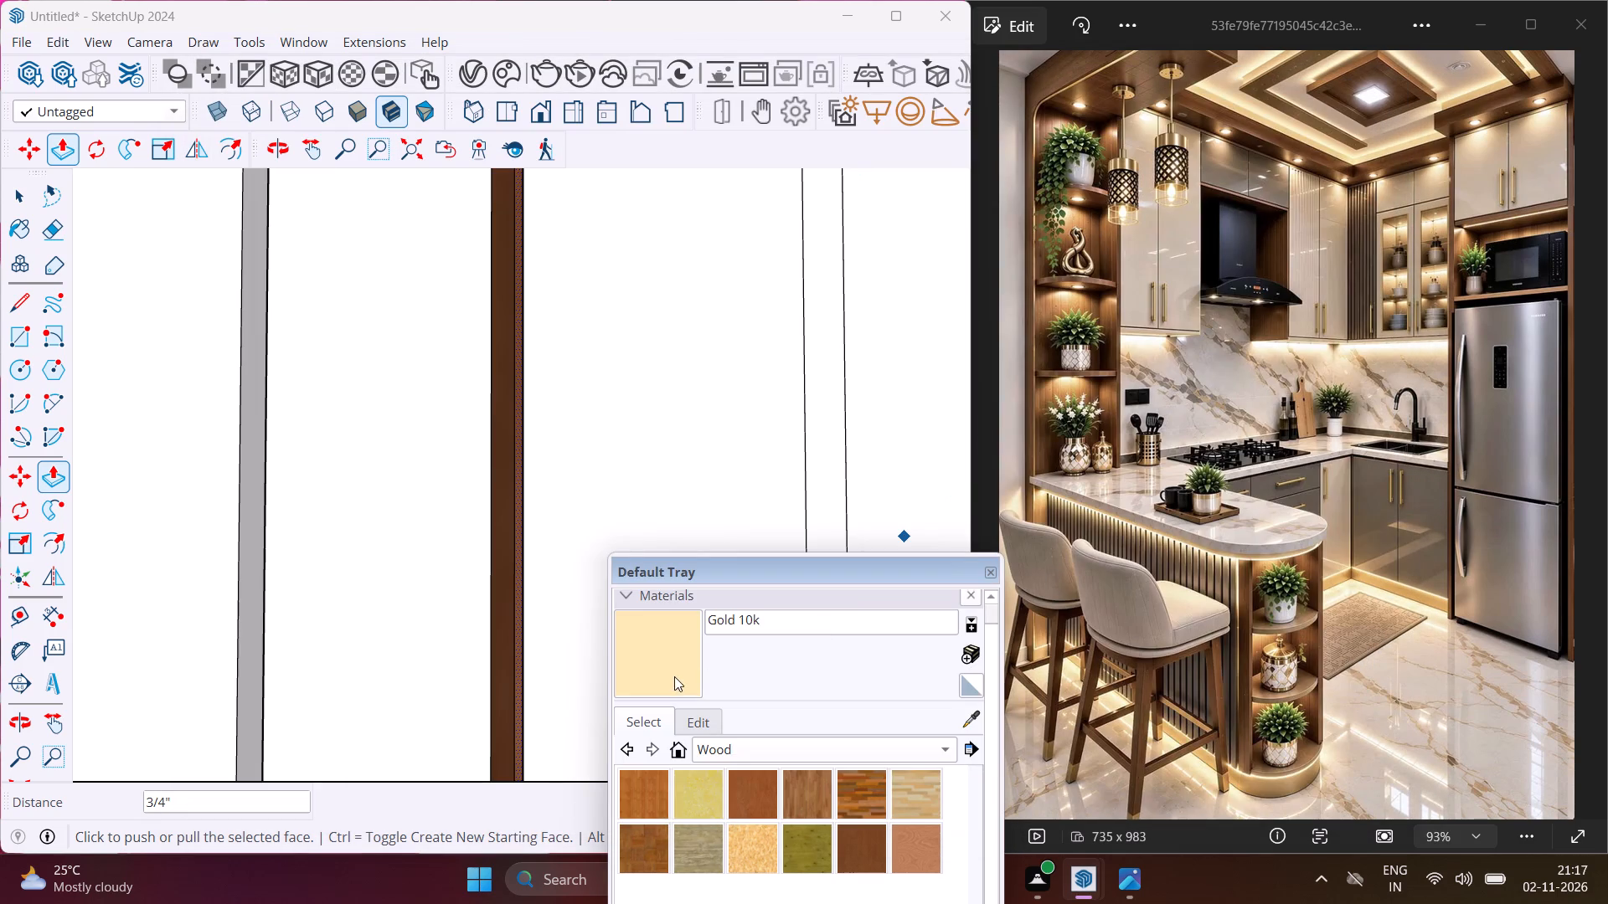
# Paint the back and both side faces of the second groove in the island's front panel with Gold 10k.
pyautogui.click(671, 658)
pyautogui.scroll(5, 499, 578)
pyautogui.click(497, 572)
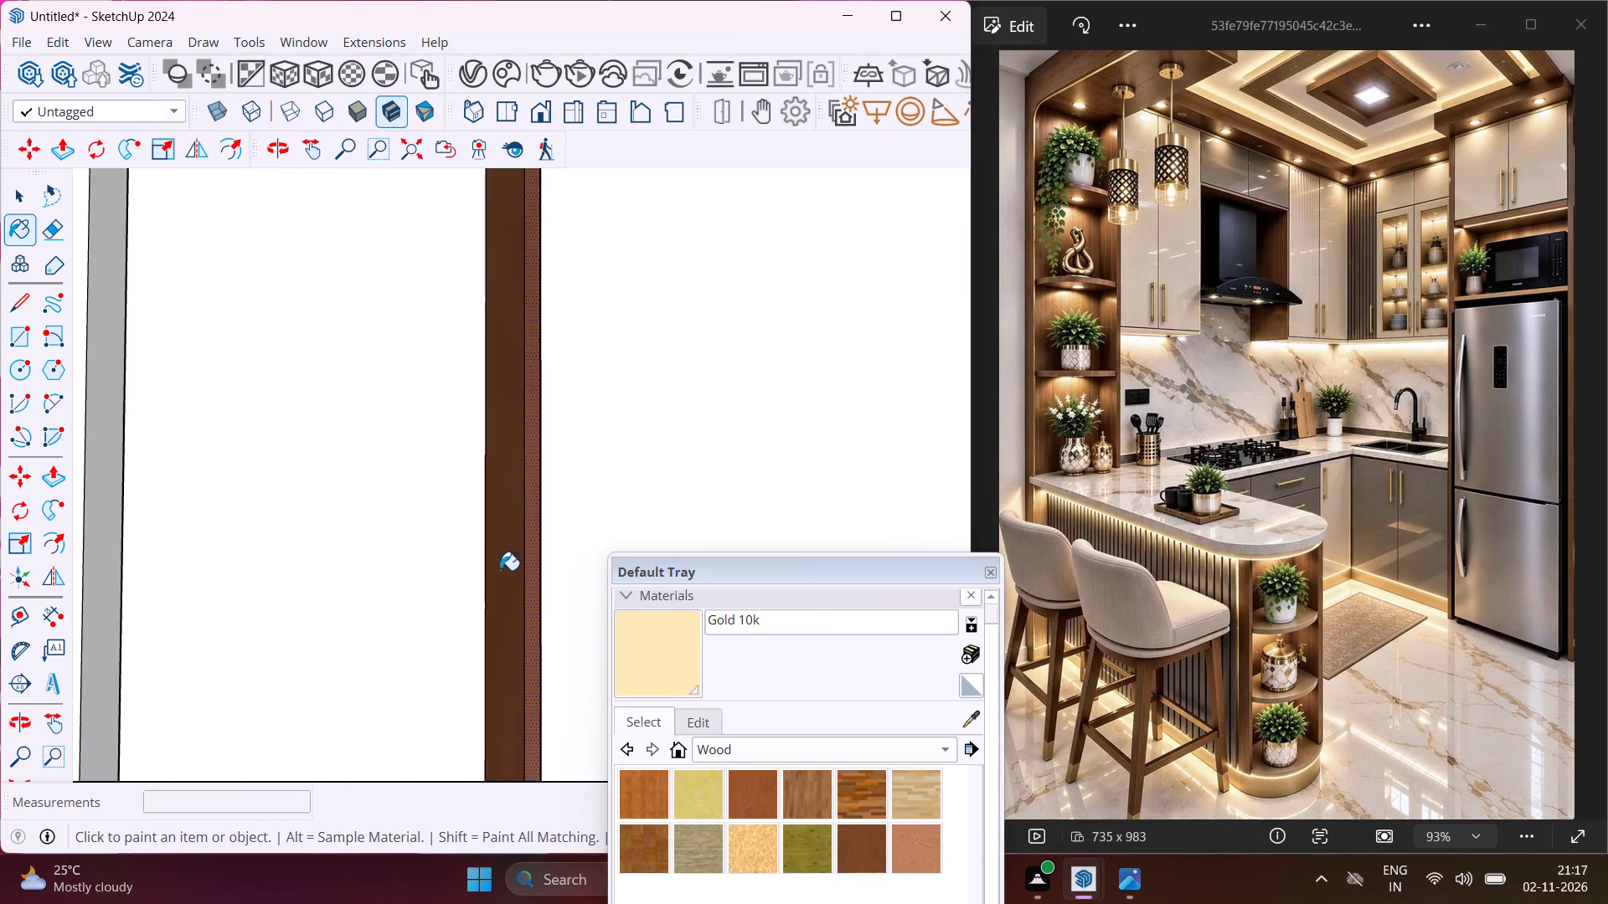
pyautogui.moveTo(516, 570); pyautogui.dragTo(639, 612, button='middle')
pyautogui.click(552, 568)
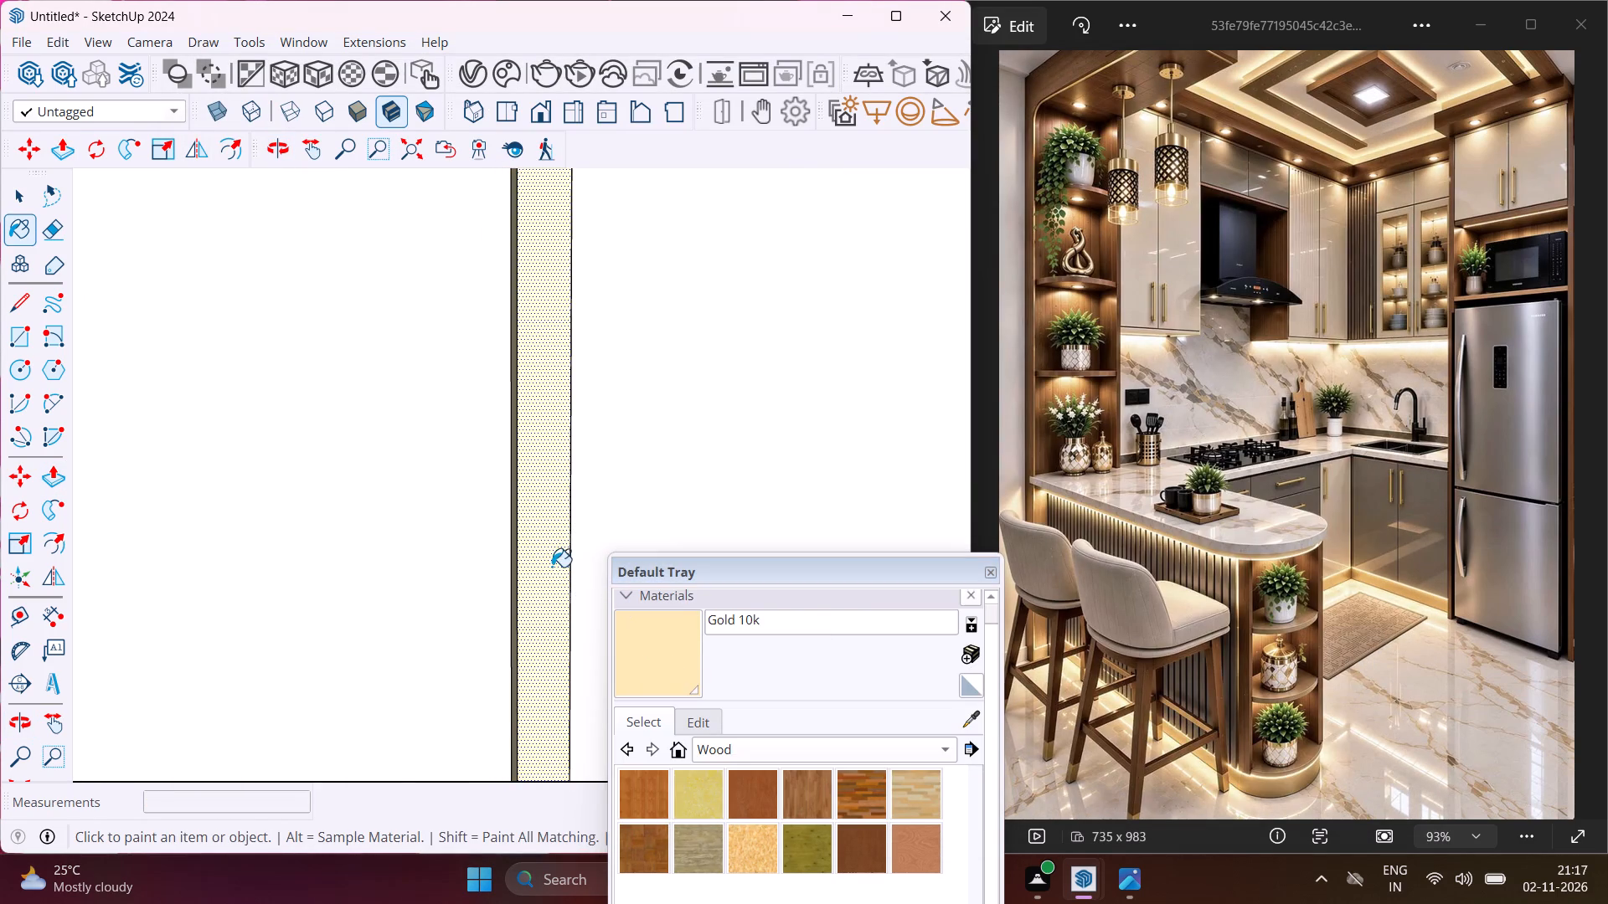
pyautogui.moveTo(552, 567); pyautogui.dragTo(688, 585, button='middle')
pyautogui.click(593, 547)
# Paint the back and both side faces of the first groove, nearest the shelf-unit end, with Gold 10k.
pyautogui.scroll(-3, 551, 516)
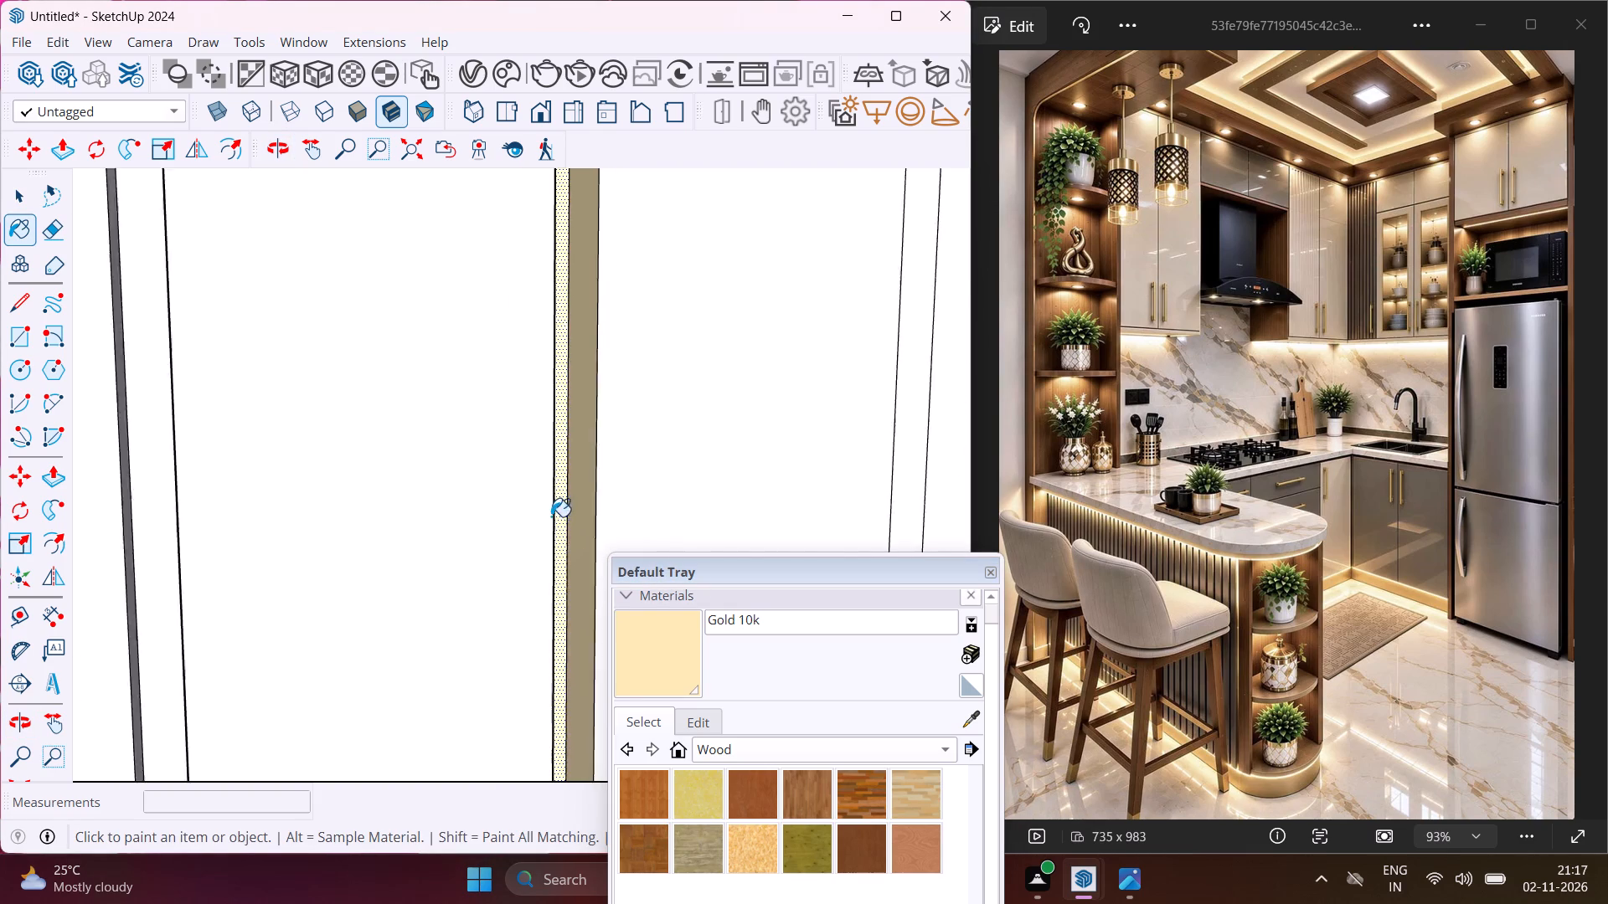
pyautogui.scroll(-6, 551, 516)
pyautogui.scroll(7, 353, 570)
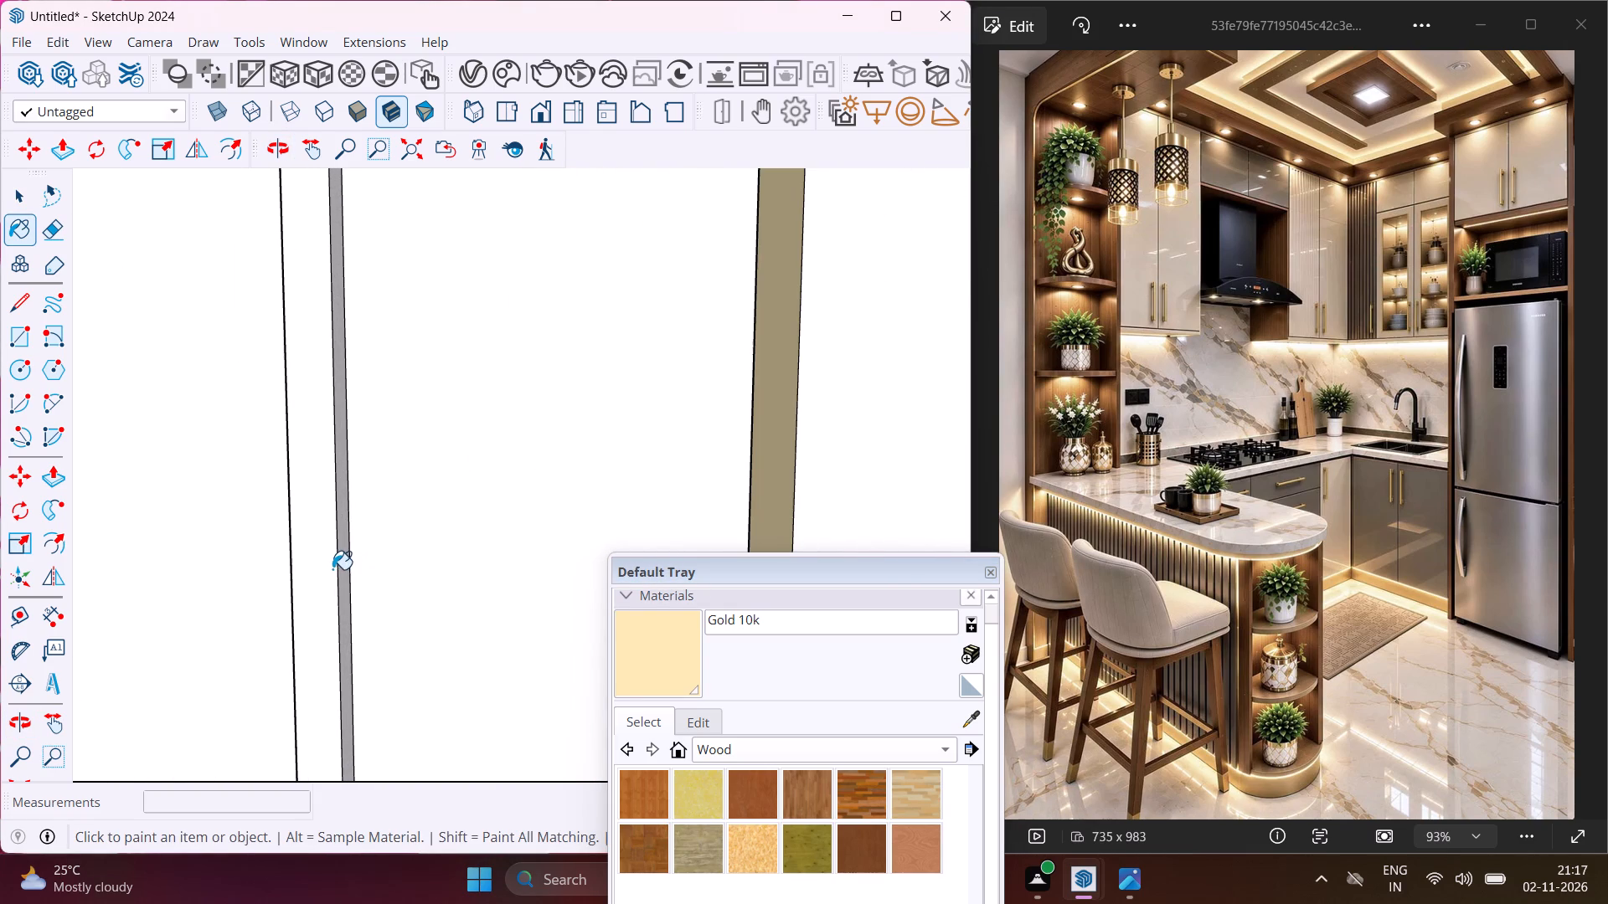
pyautogui.click(329, 555)
pyautogui.moveTo(330, 547); pyautogui.dragTo(404, 567, button='middle')
pyautogui.scroll(1, 404, 567)
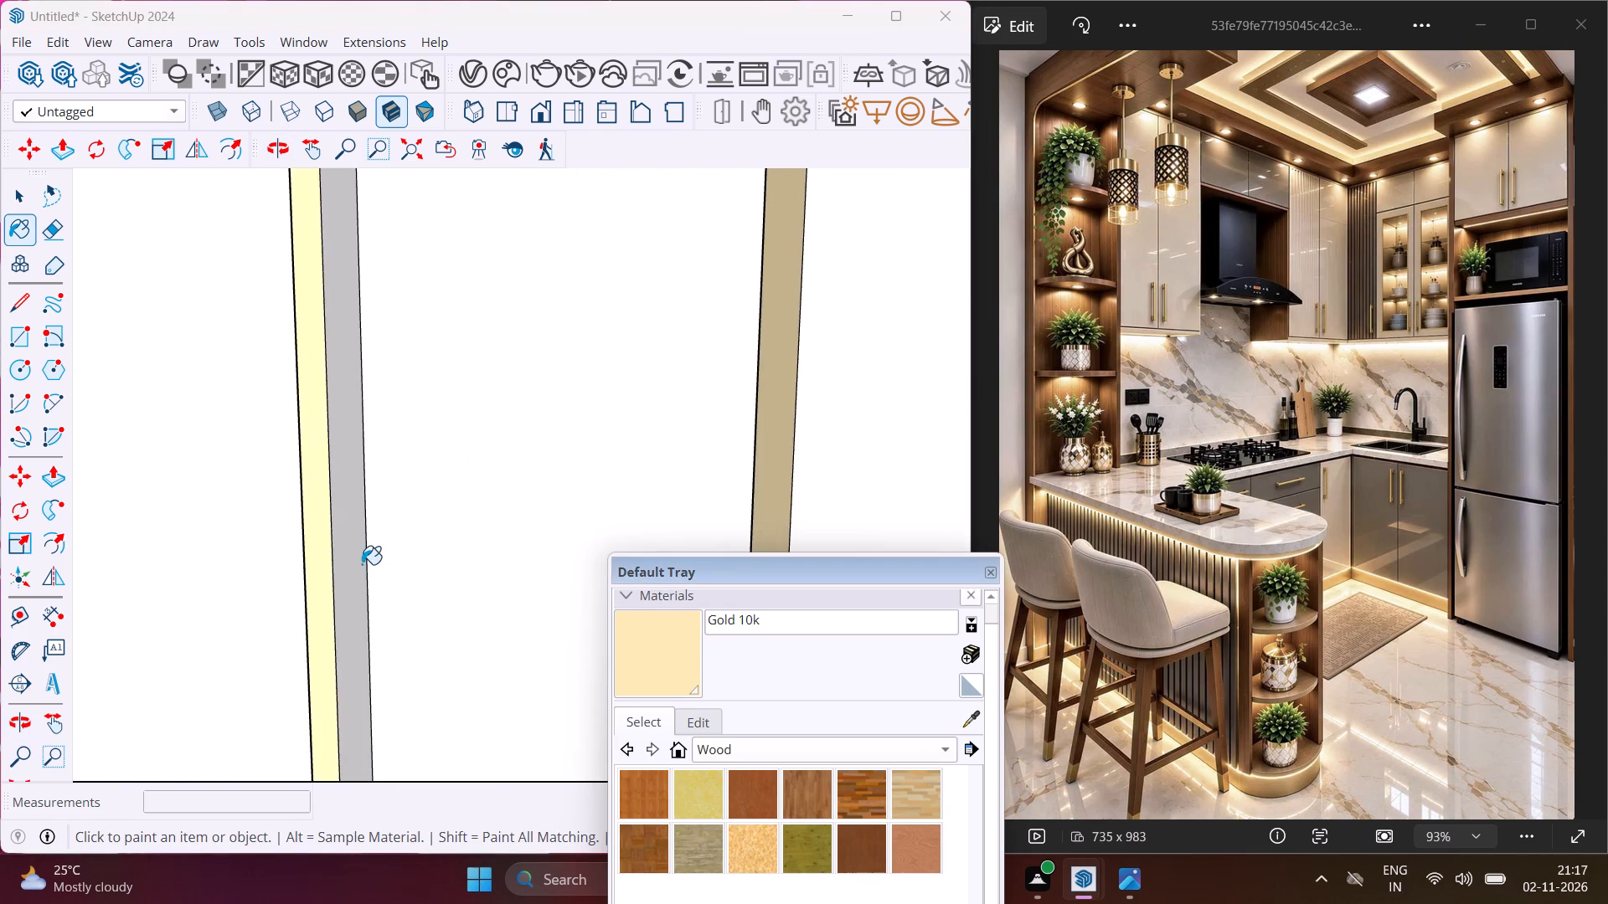
pyautogui.click(362, 564)
pyautogui.moveTo(345, 563); pyautogui.dragTo(170, 618, button='middle')
pyautogui.scroll(3, 260, 580)
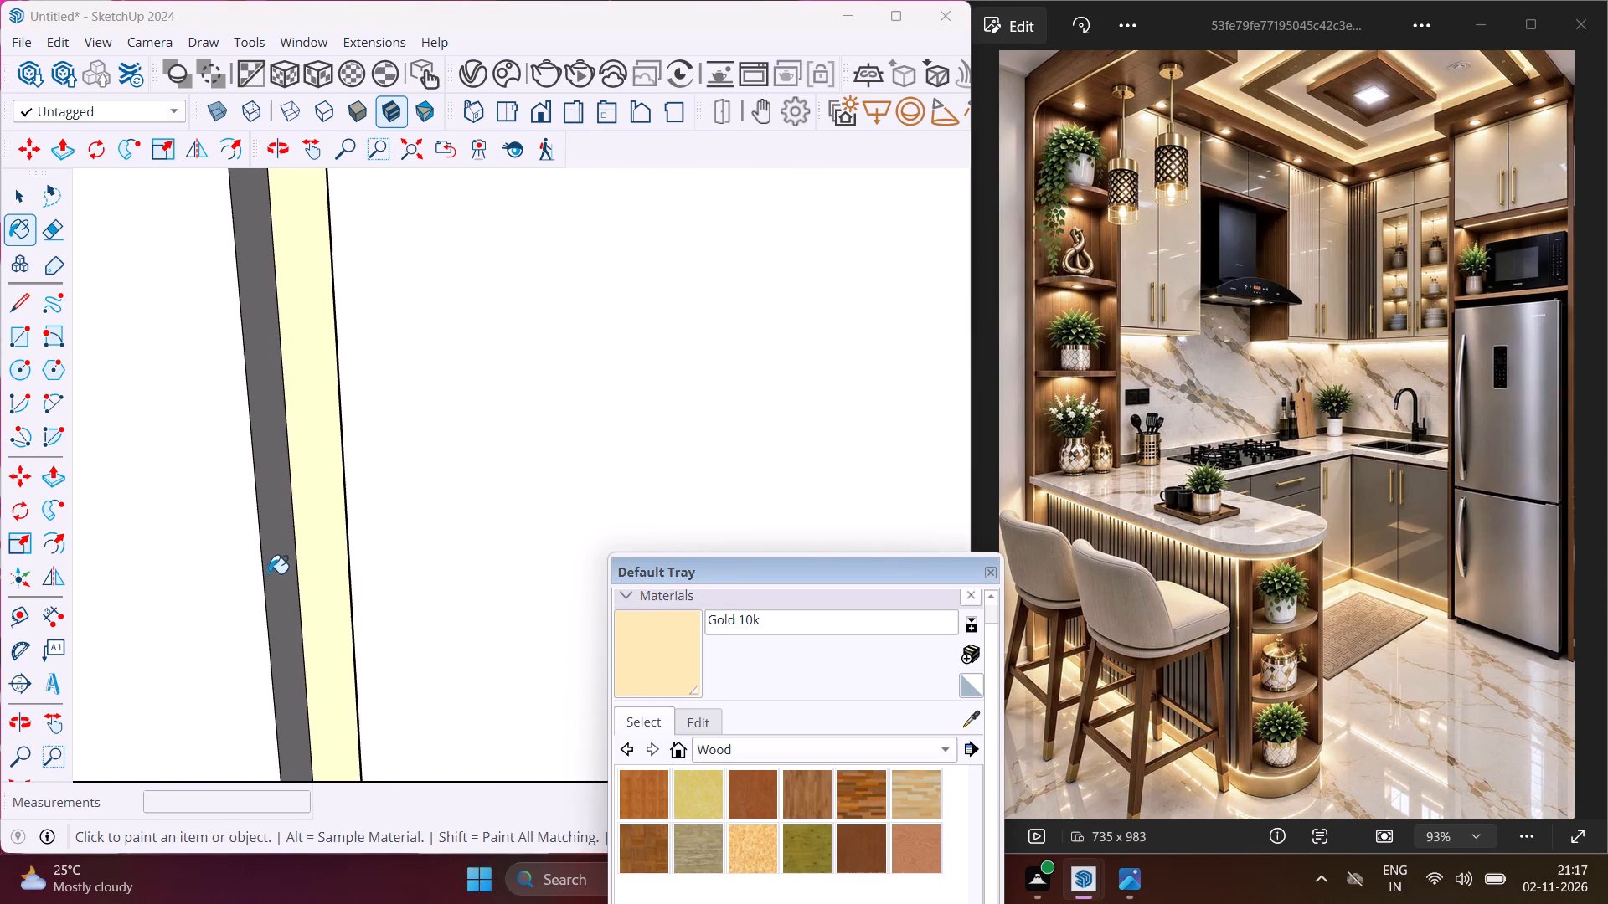
pyautogui.click(281, 557)
# Paint the third, fourth and fifth narrow strips of the island's front panel with Gold 10k.
pyautogui.scroll(-18, 229, 525)
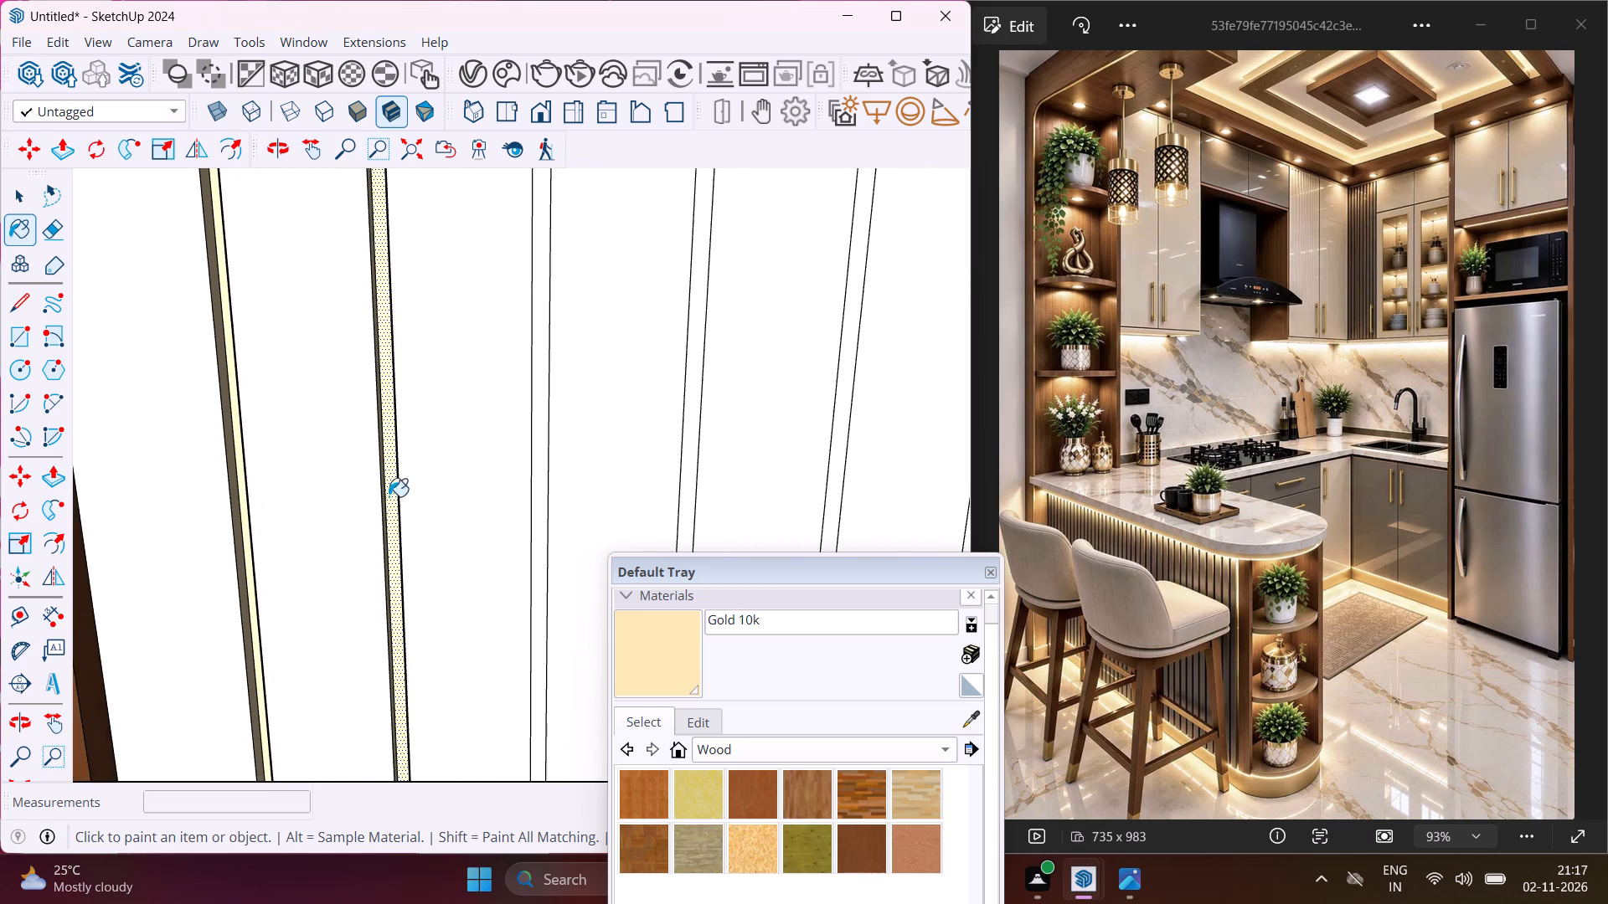
pyautogui.scroll(3, 572, 445)
pyautogui.click(533, 420)
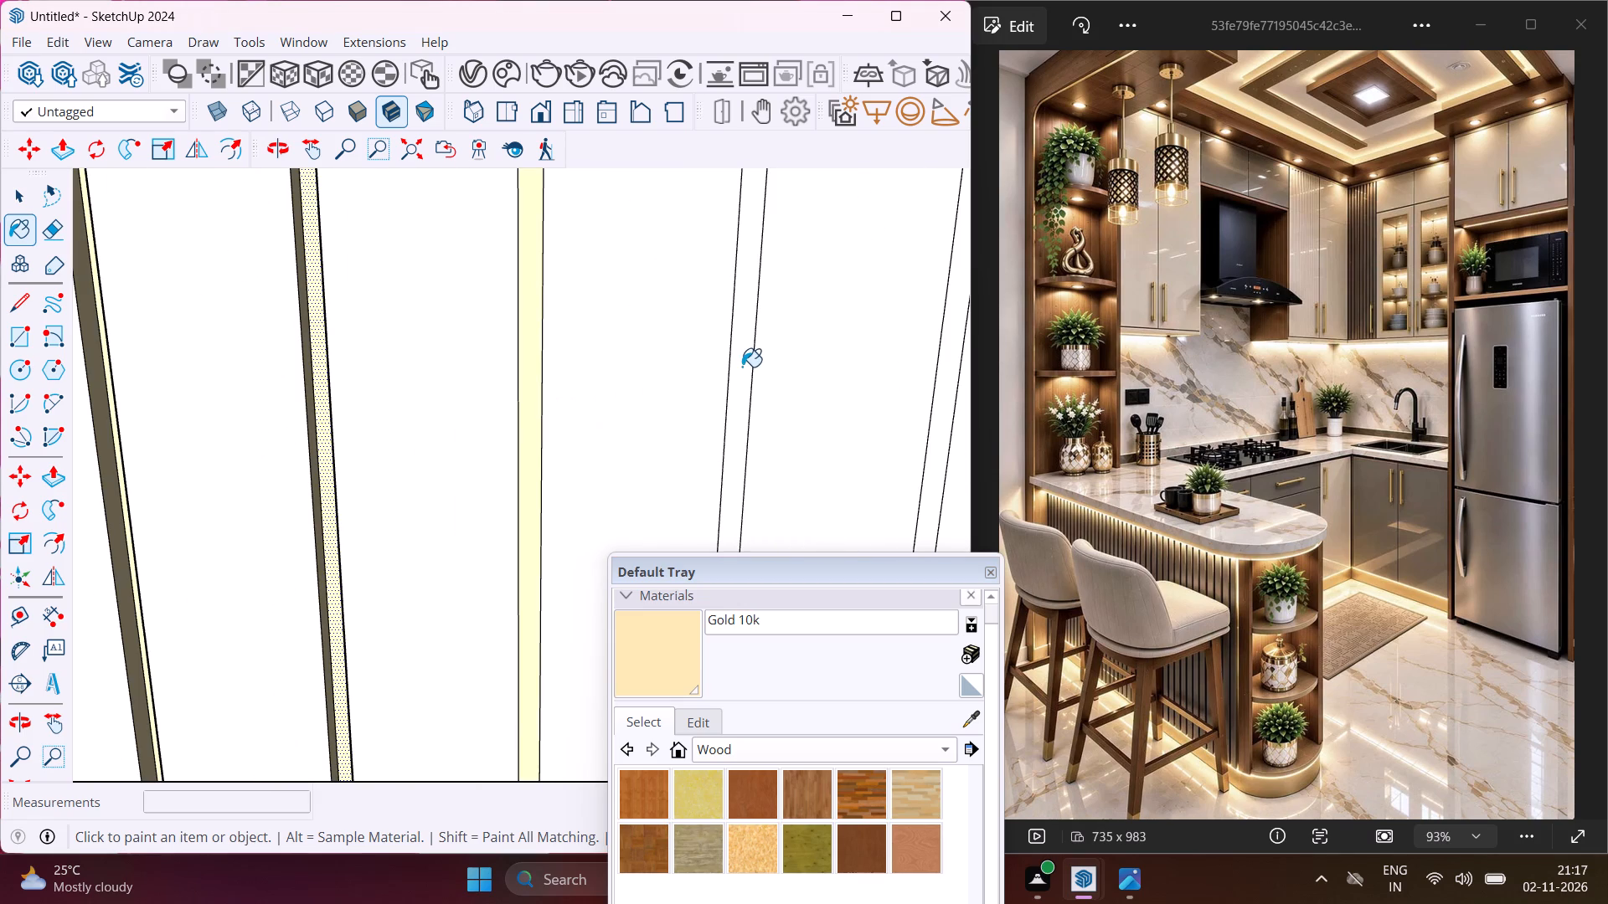
pyautogui.click(742, 367)
pyautogui.scroll(-9, 475, 414)
pyautogui.scroll(4, 644, 409)
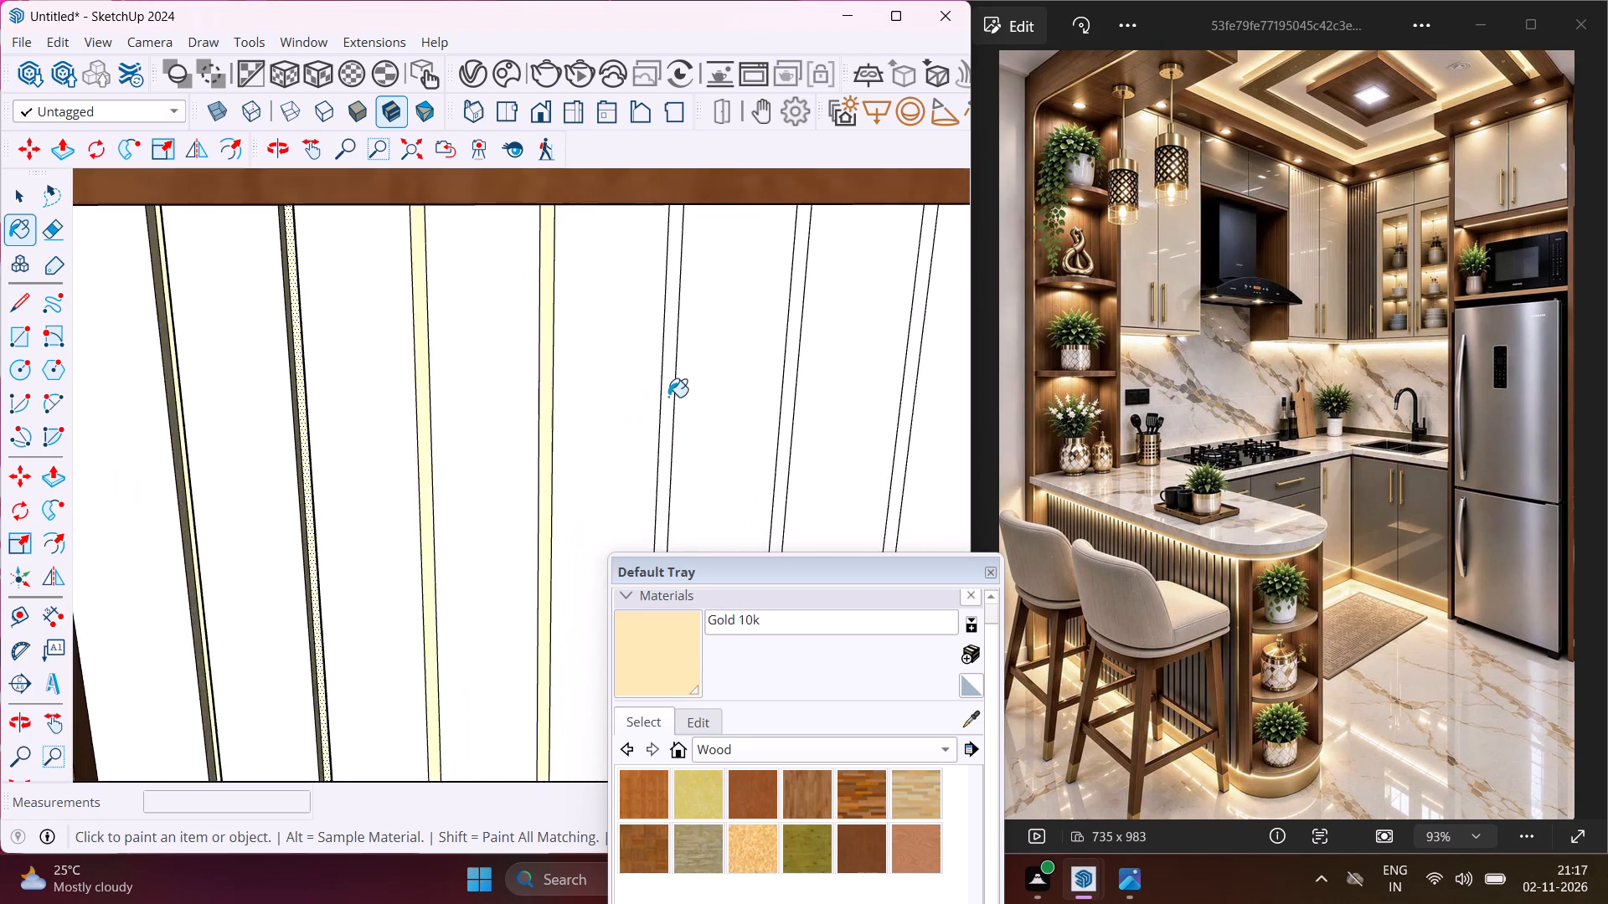
pyautogui.scroll(2, 668, 397)
pyautogui.click(669, 394)
pyautogui.scroll(-15, 392, 443)
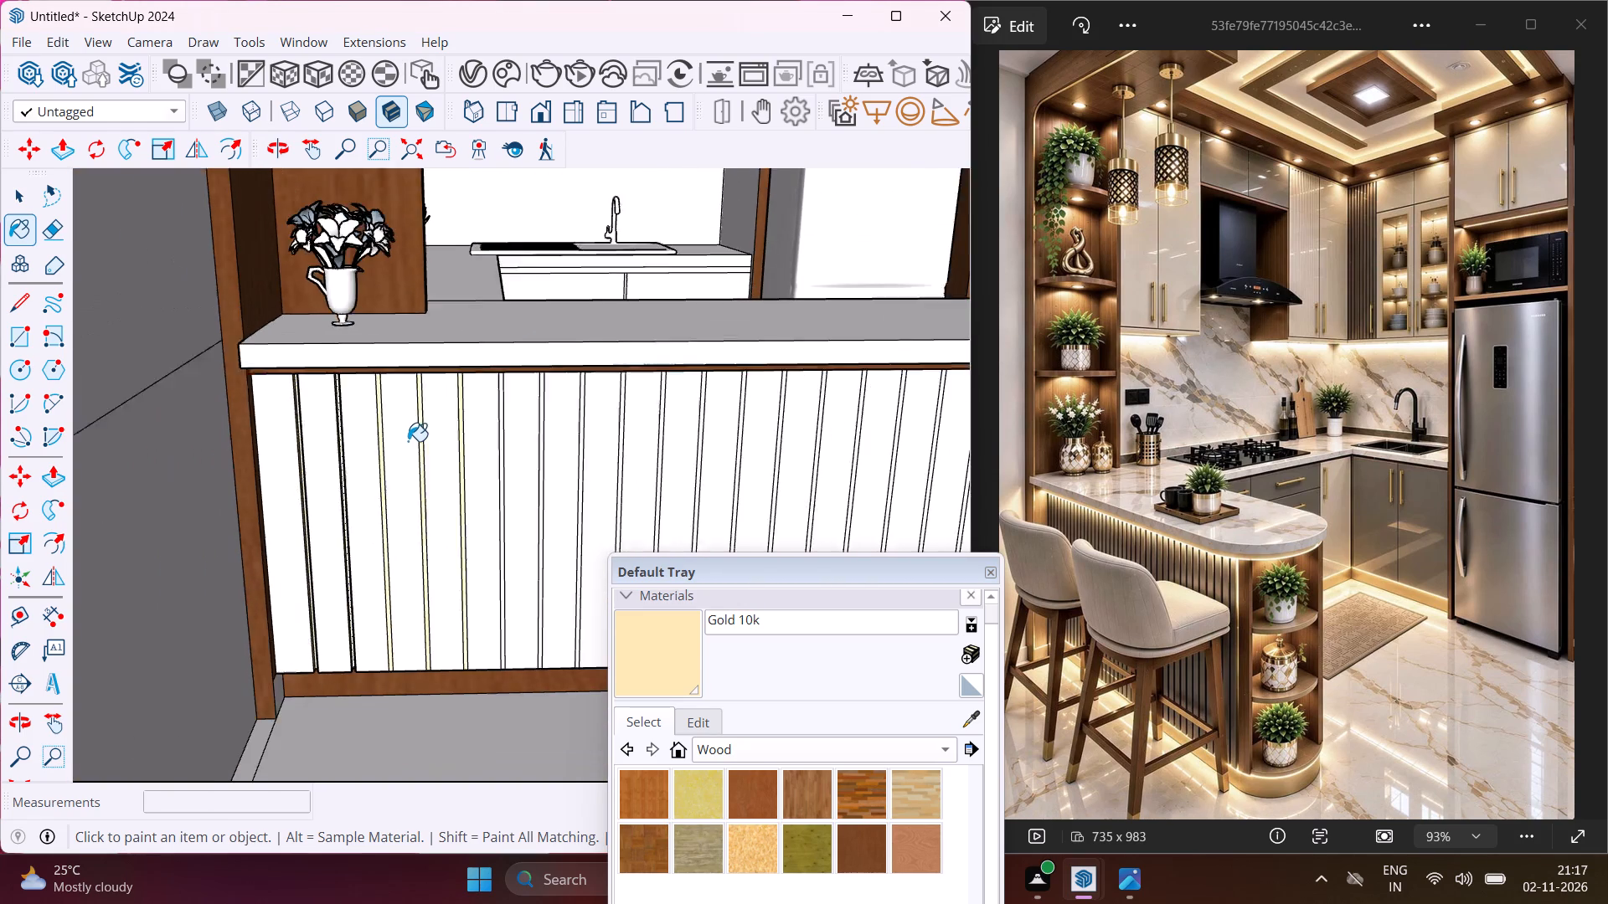
pyautogui.scroll(-10, 408, 441)
pyautogui.scroll(4, 827, 477)
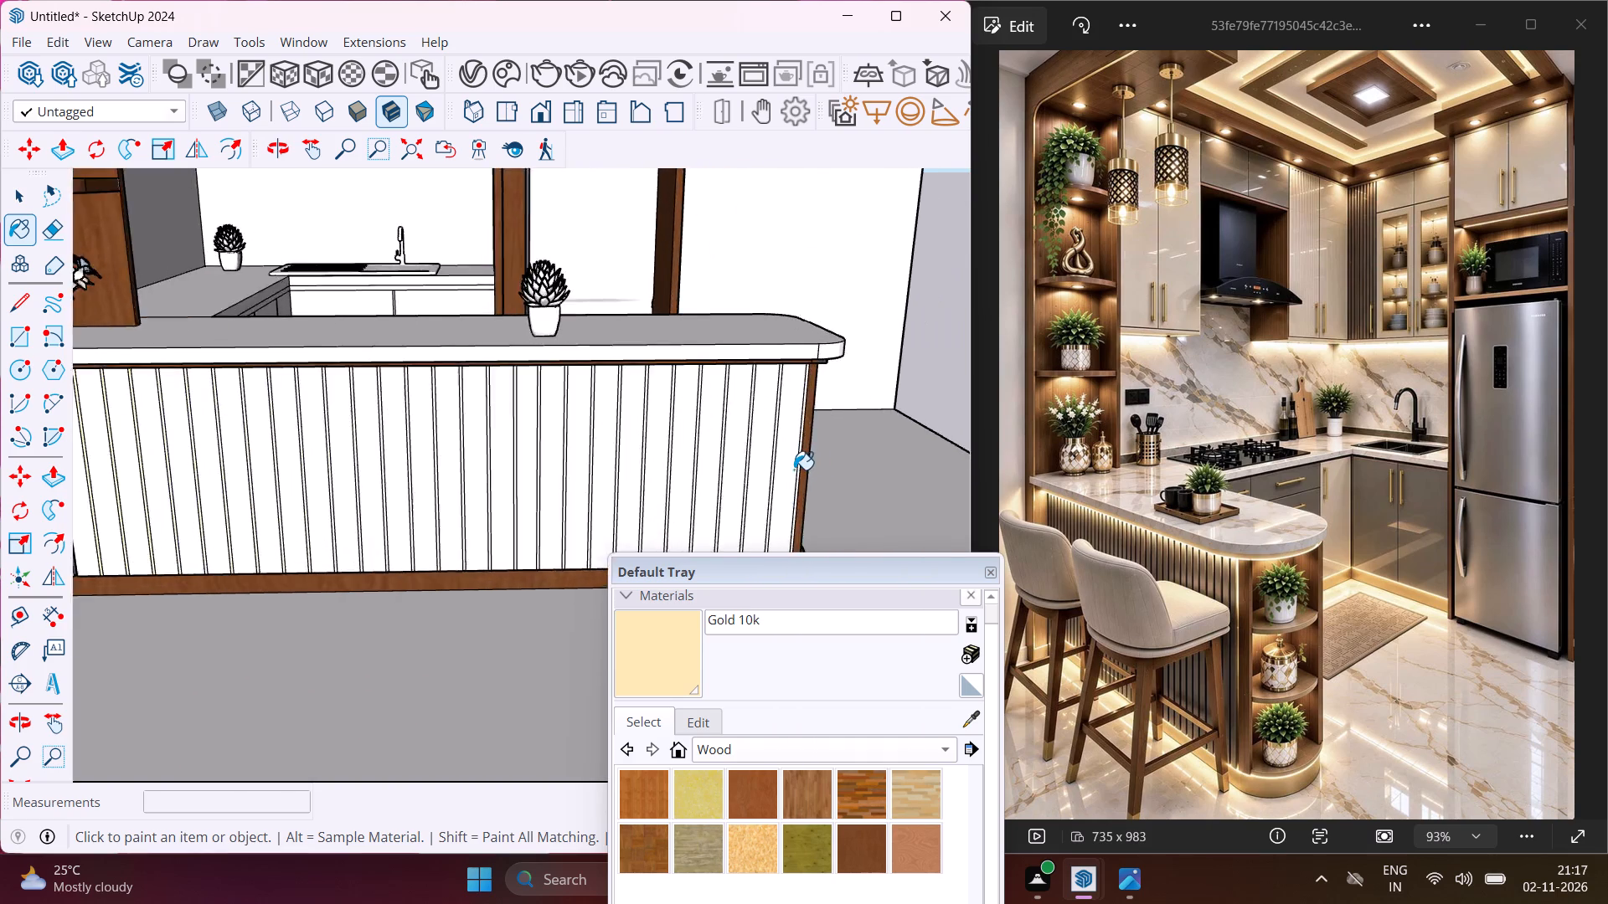
# Paint the nine narrow strips of the island's front panel nearest the countertop's rounded end with Gold 10k.
pyautogui.scroll(12, 794, 470)
pyautogui.click(803, 437)
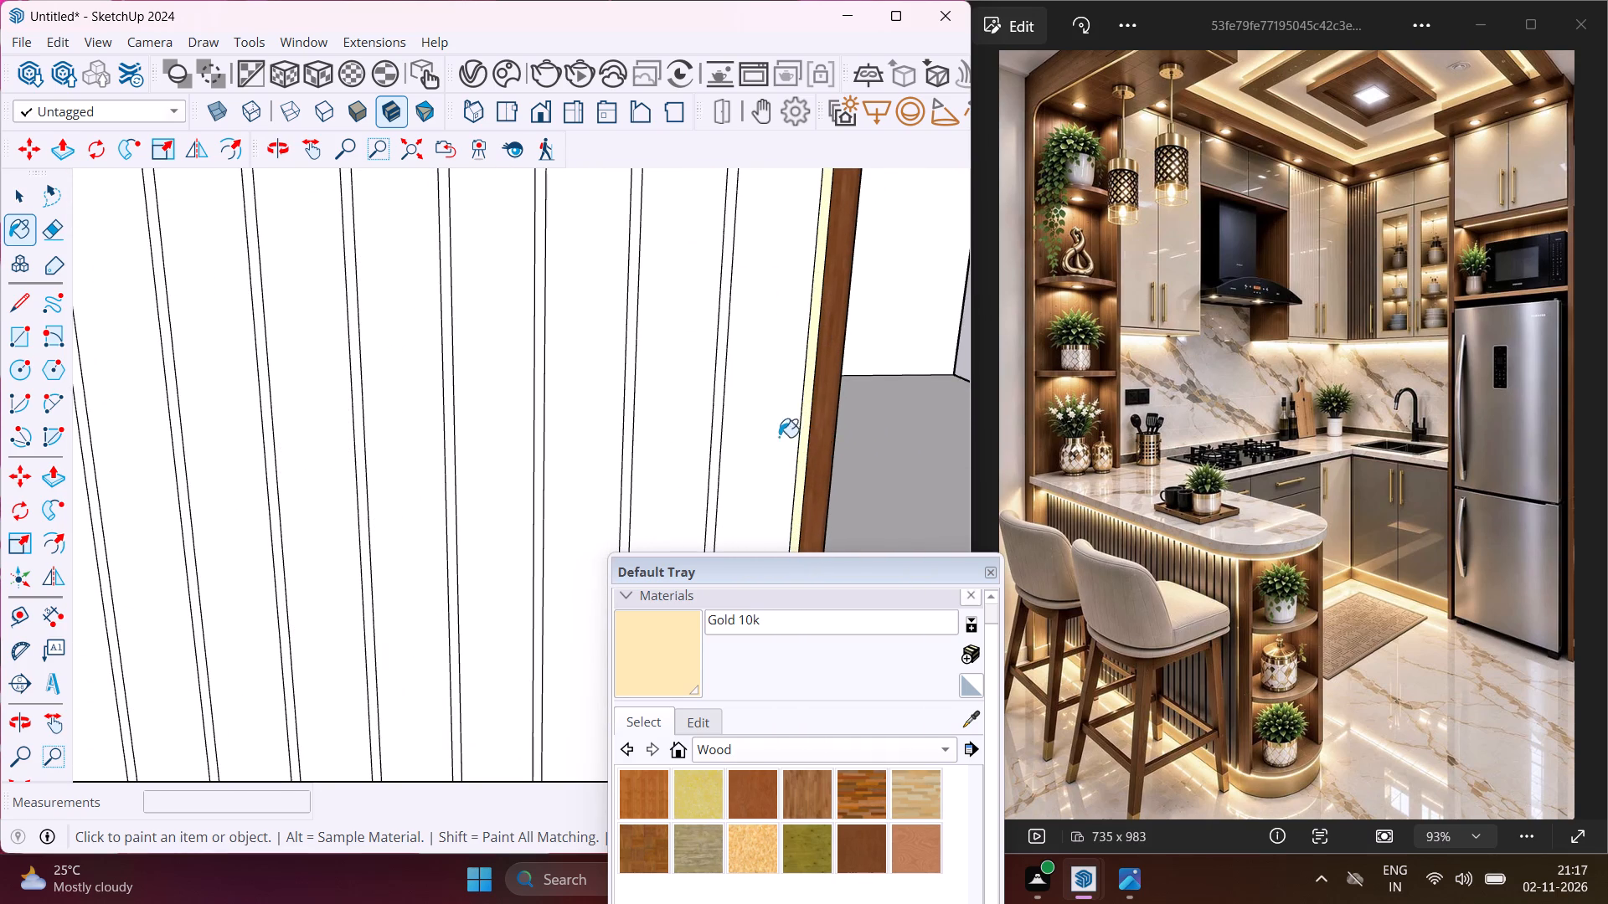
pyautogui.click(719, 448)
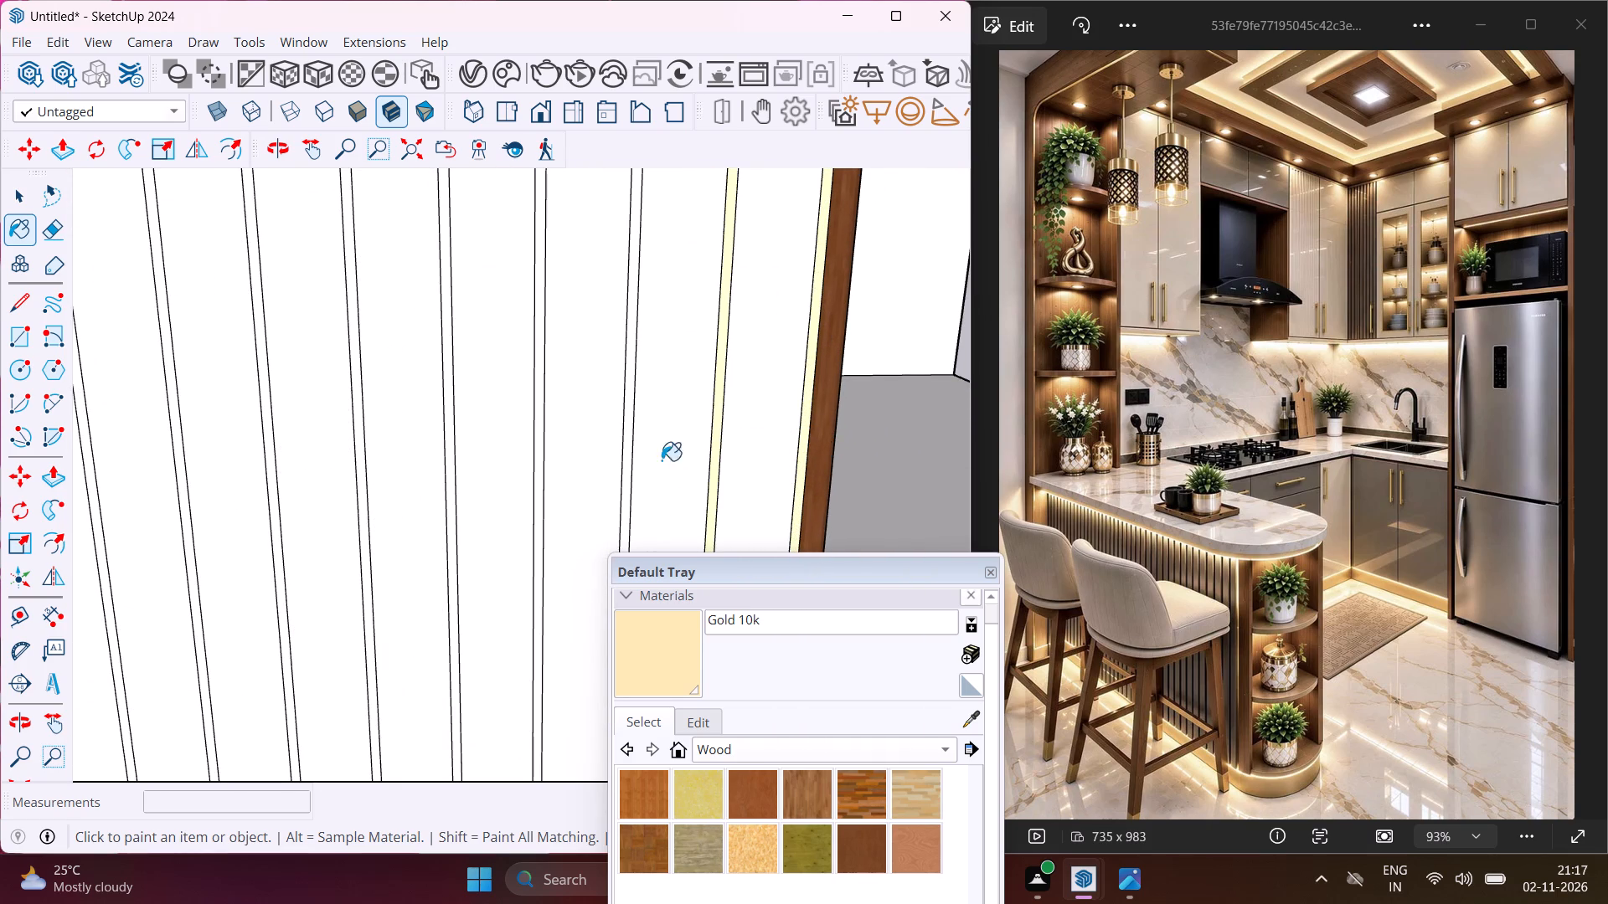
pyautogui.click(626, 470)
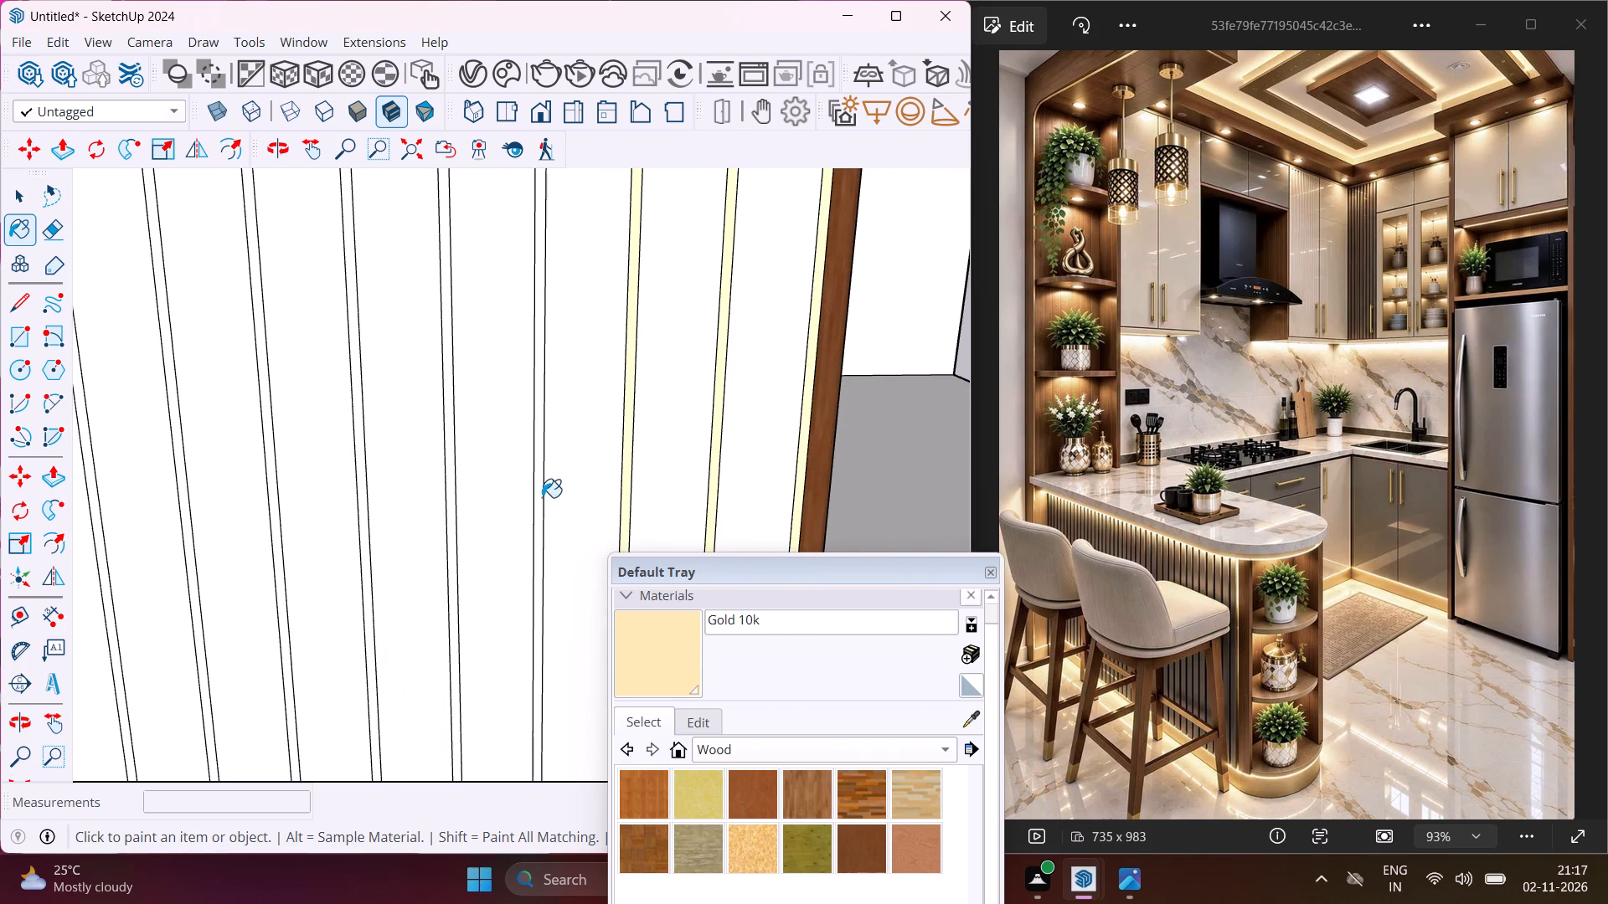
pyautogui.click(539, 500)
pyautogui.click(452, 550)
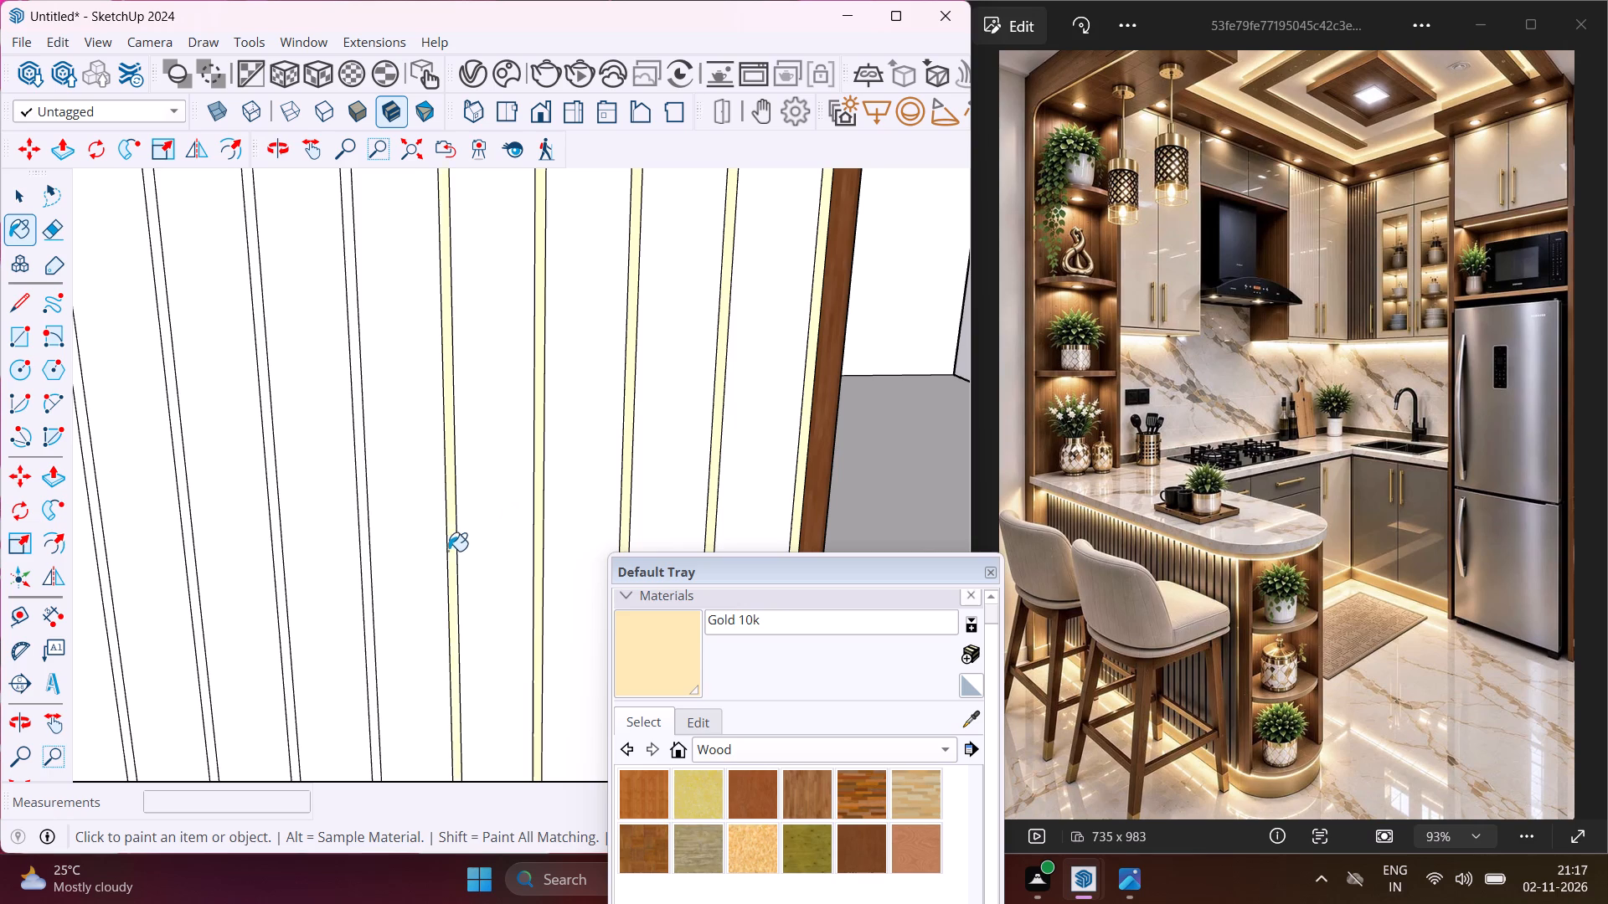
pyautogui.click(363, 578)
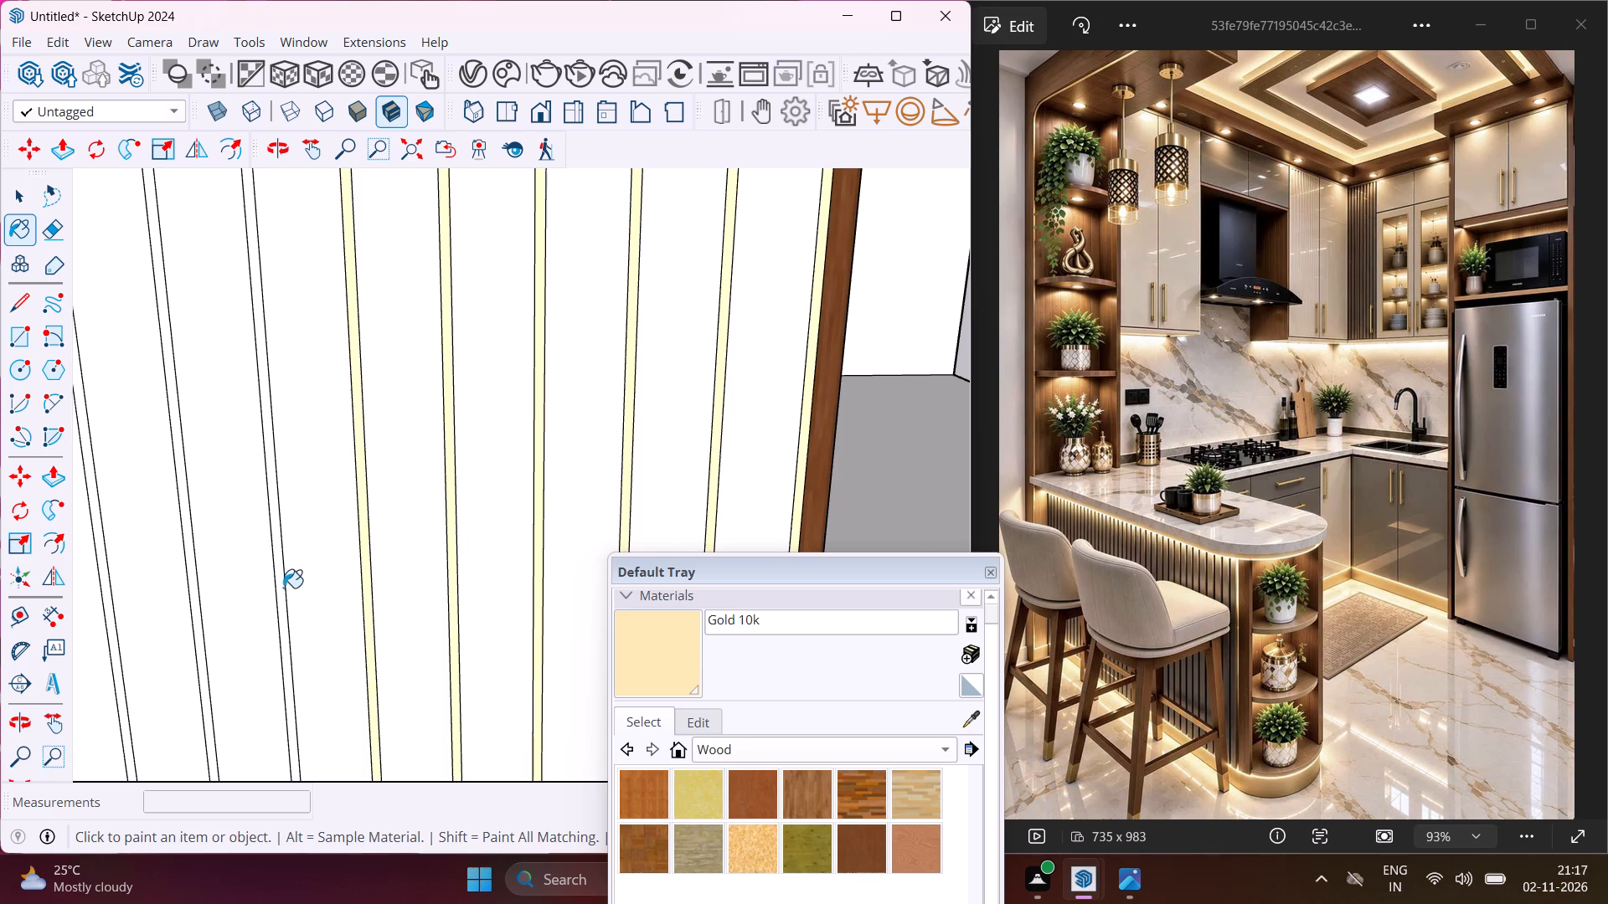
pyautogui.click(281, 584)
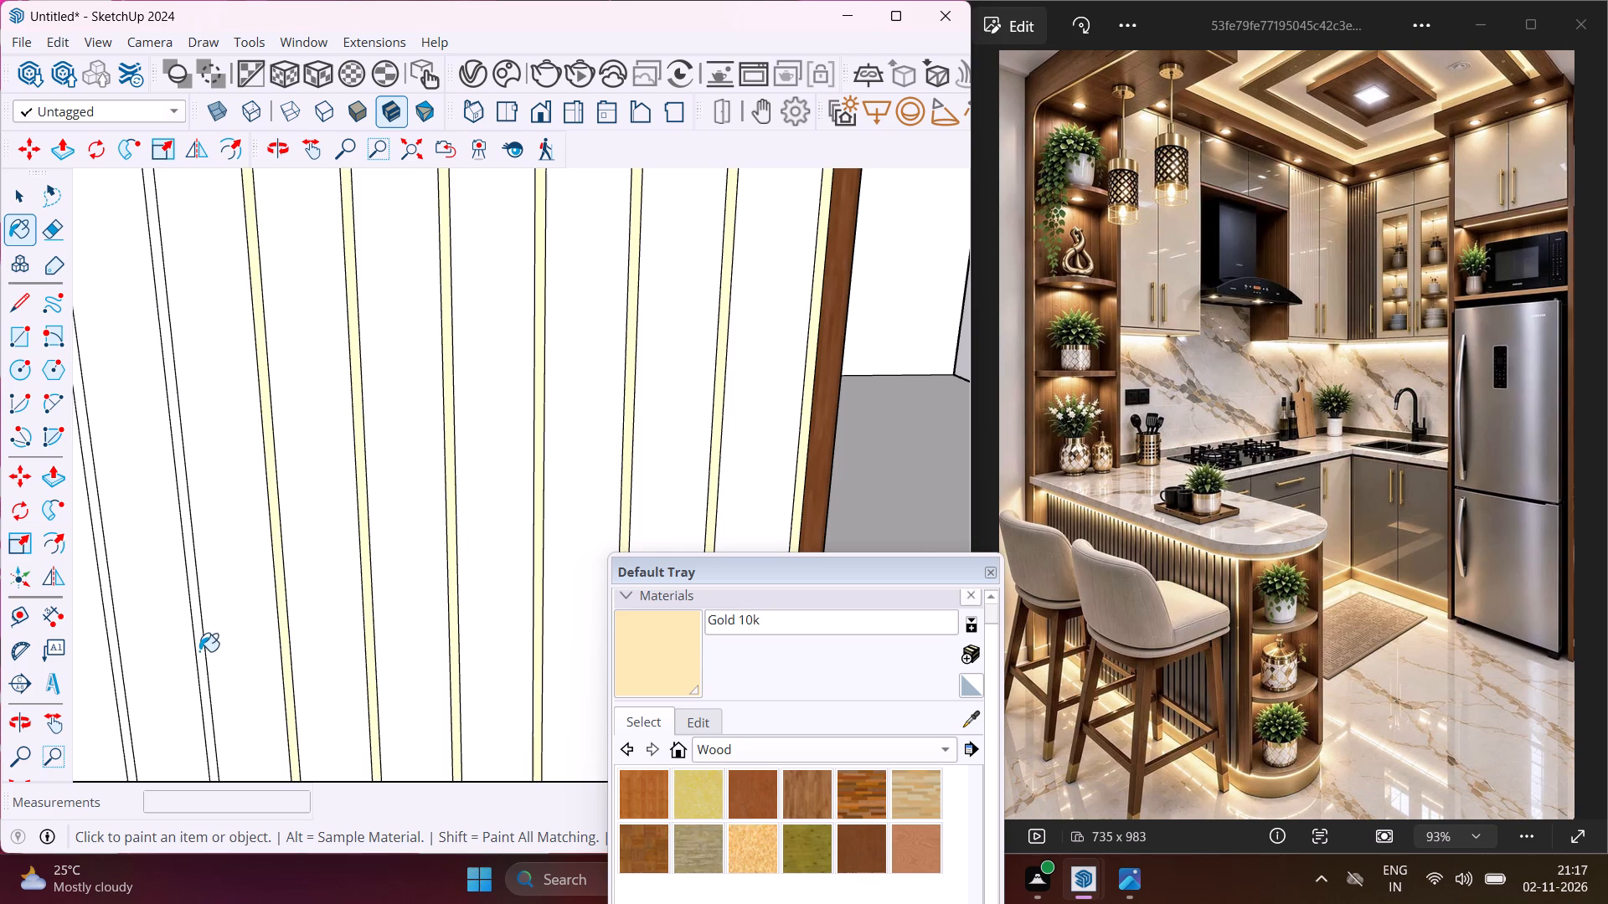
pyautogui.click(199, 651)
pyautogui.click(112, 645)
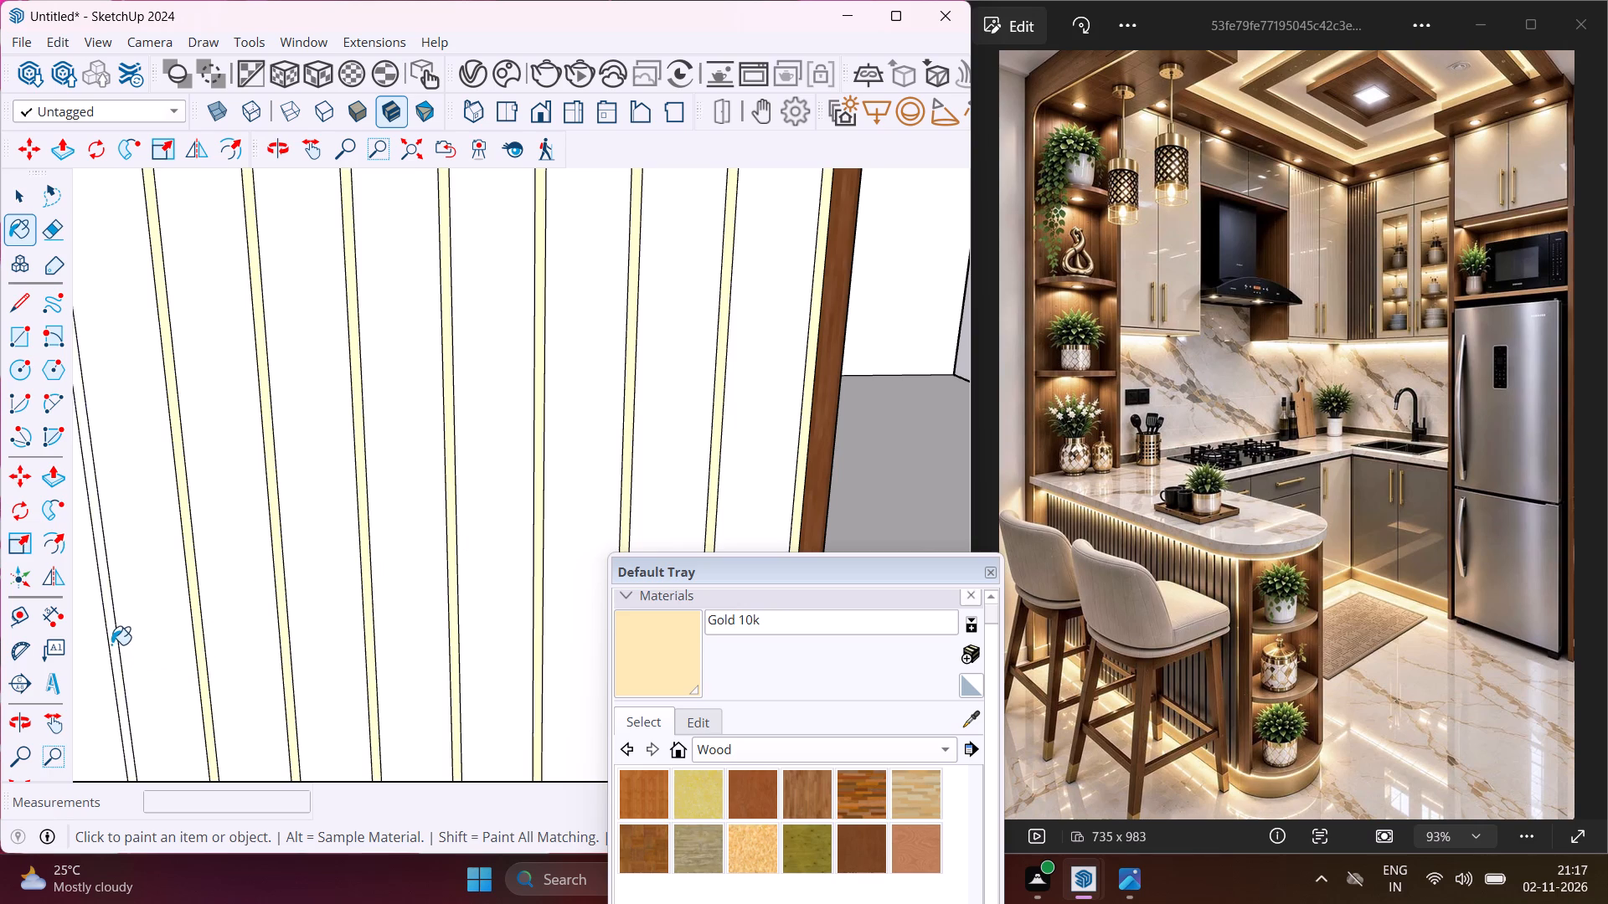
# Paint eight more narrow strips with Gold 10k, continuing inward from the strips already painted near the shelf-unit end.
pyautogui.scroll(-16, 424, 427)
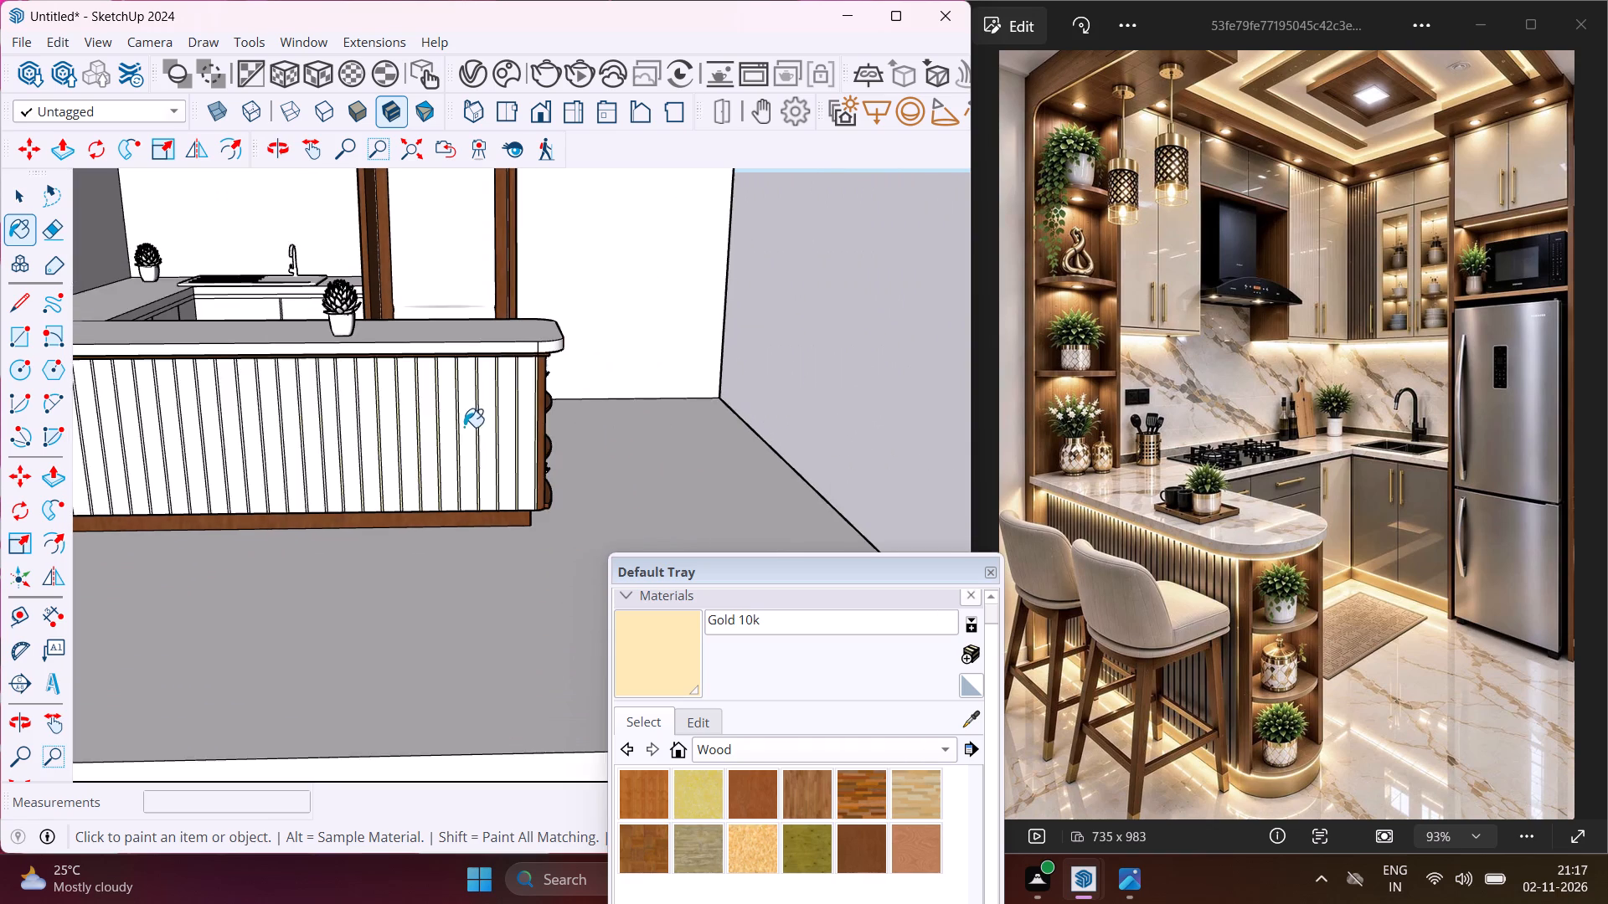
pyautogui.scroll(-4, 461, 427)
pyautogui.scroll(9, 150, 485)
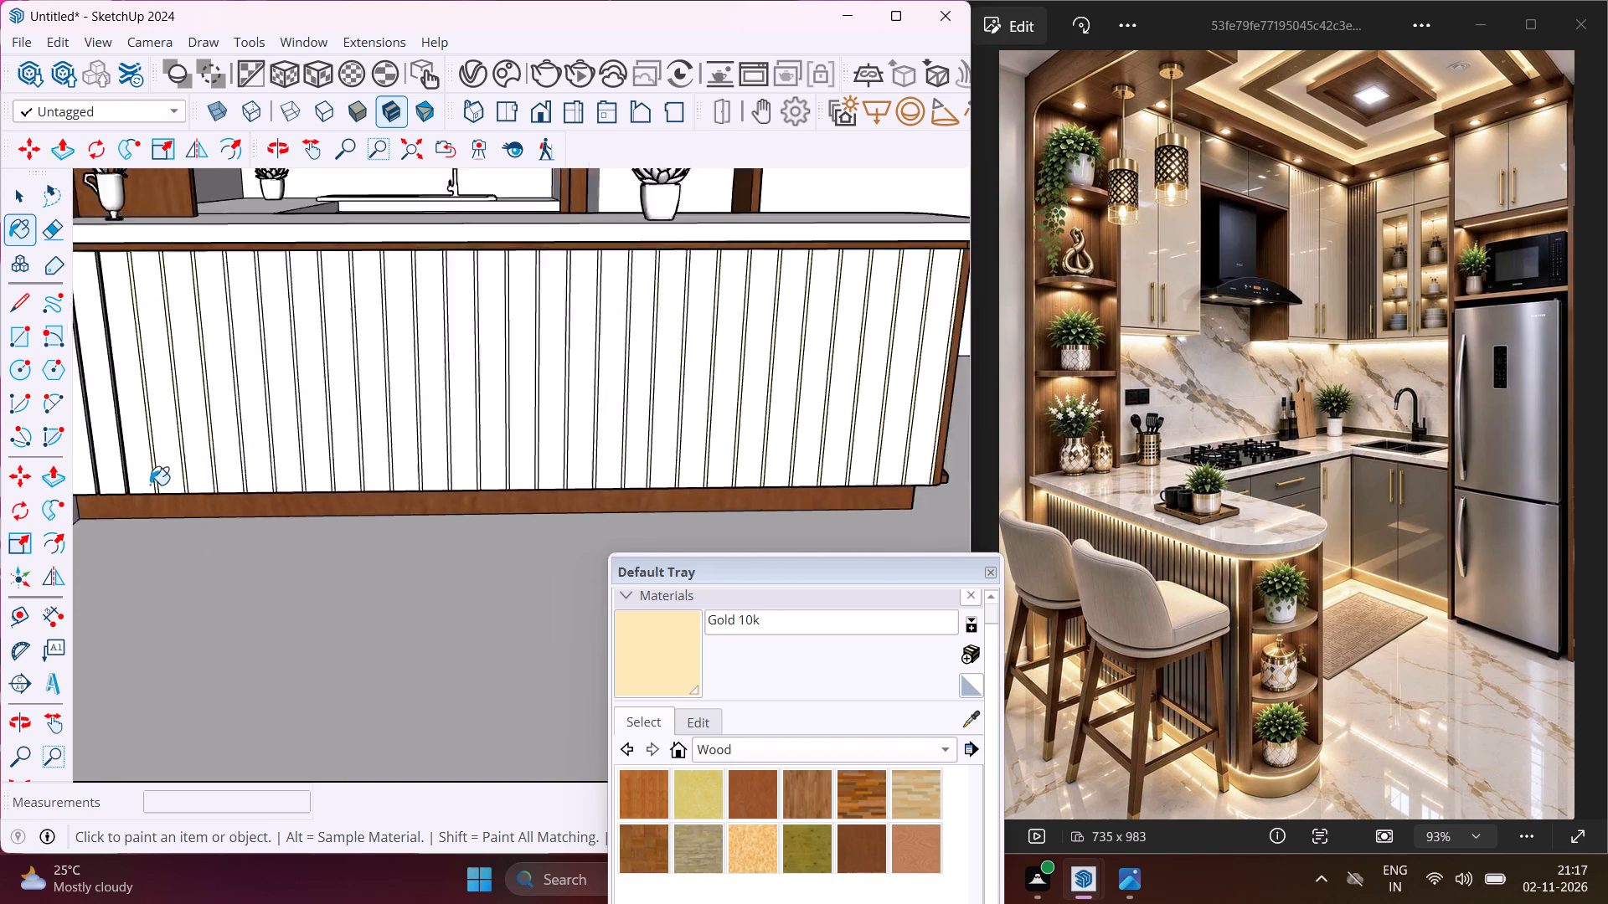
pyautogui.scroll(7, 150, 485)
pyautogui.click(322, 434)
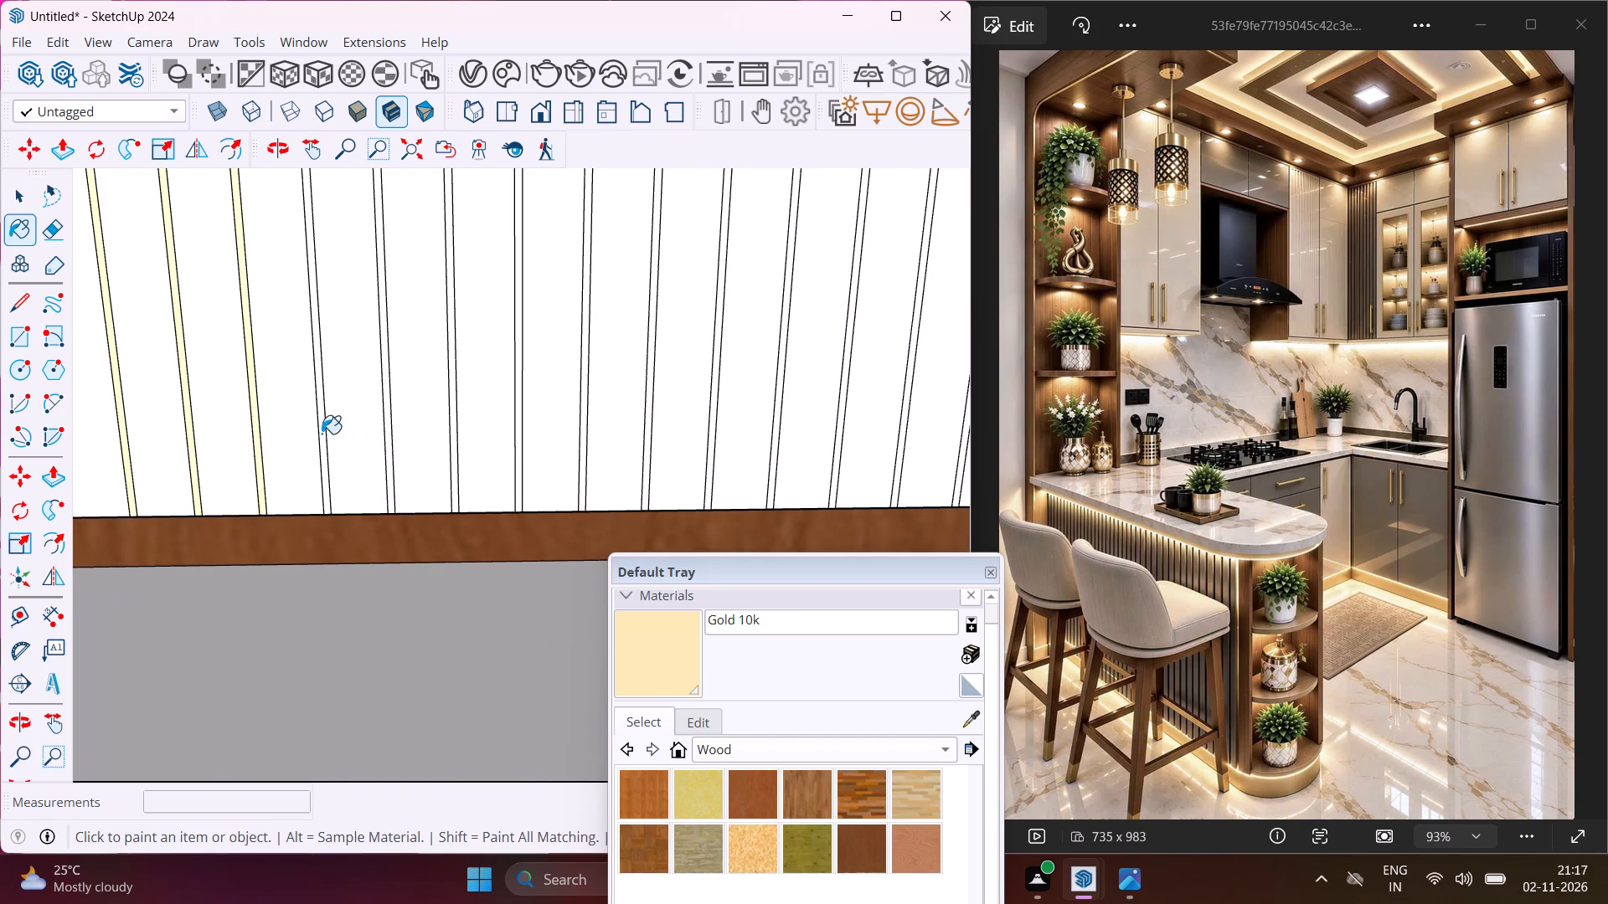
pyautogui.click(387, 413)
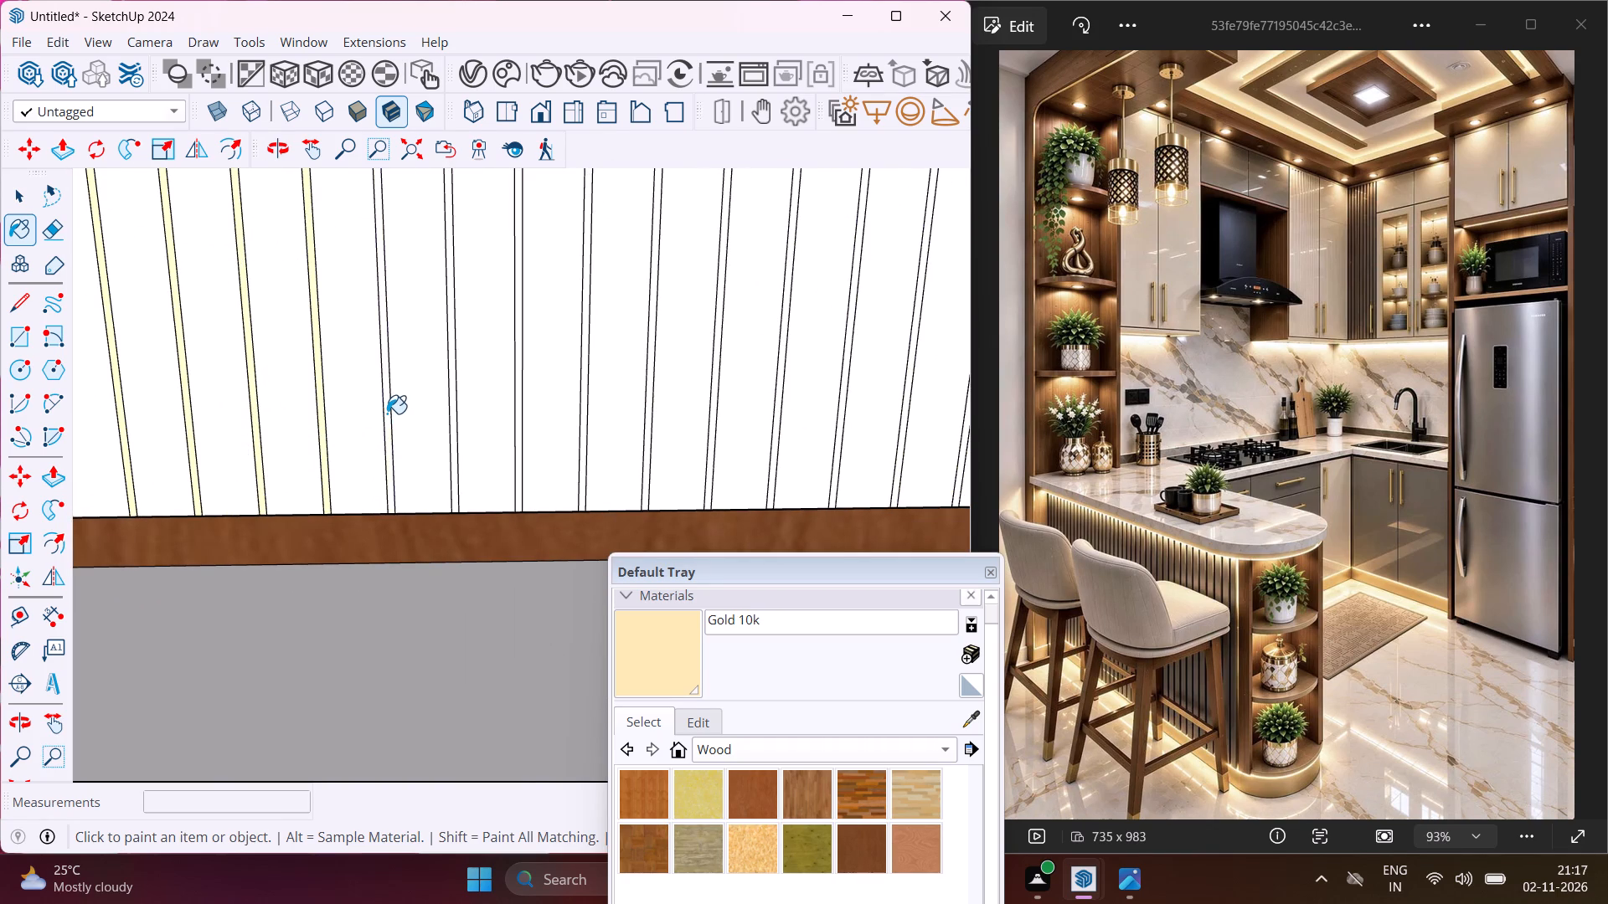
pyautogui.click(452, 393)
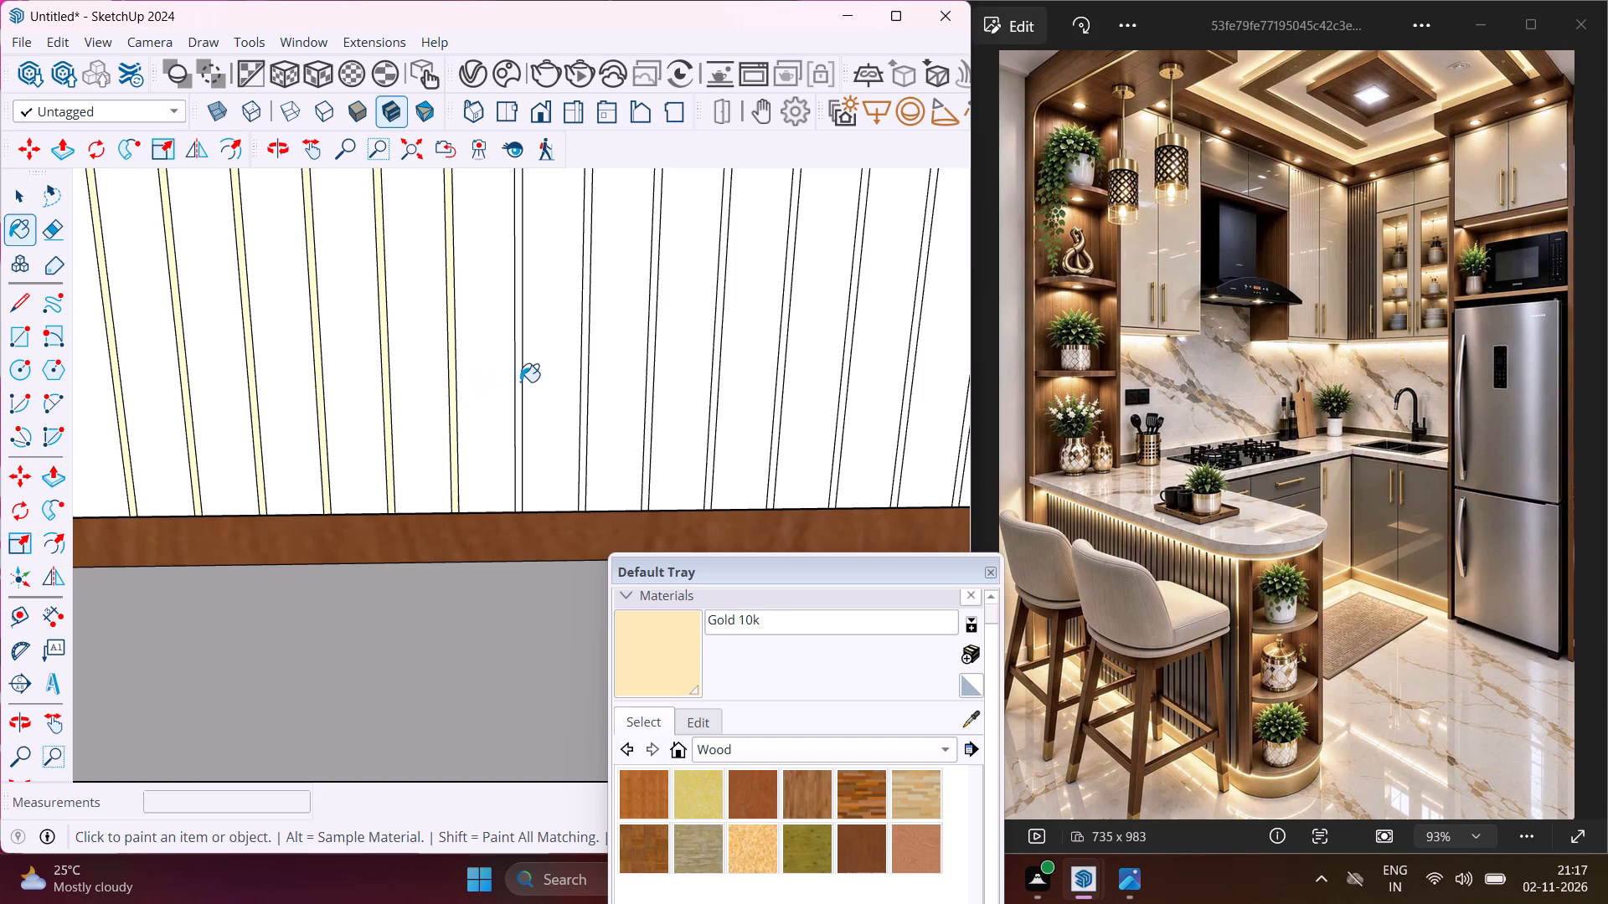
pyautogui.click(520, 382)
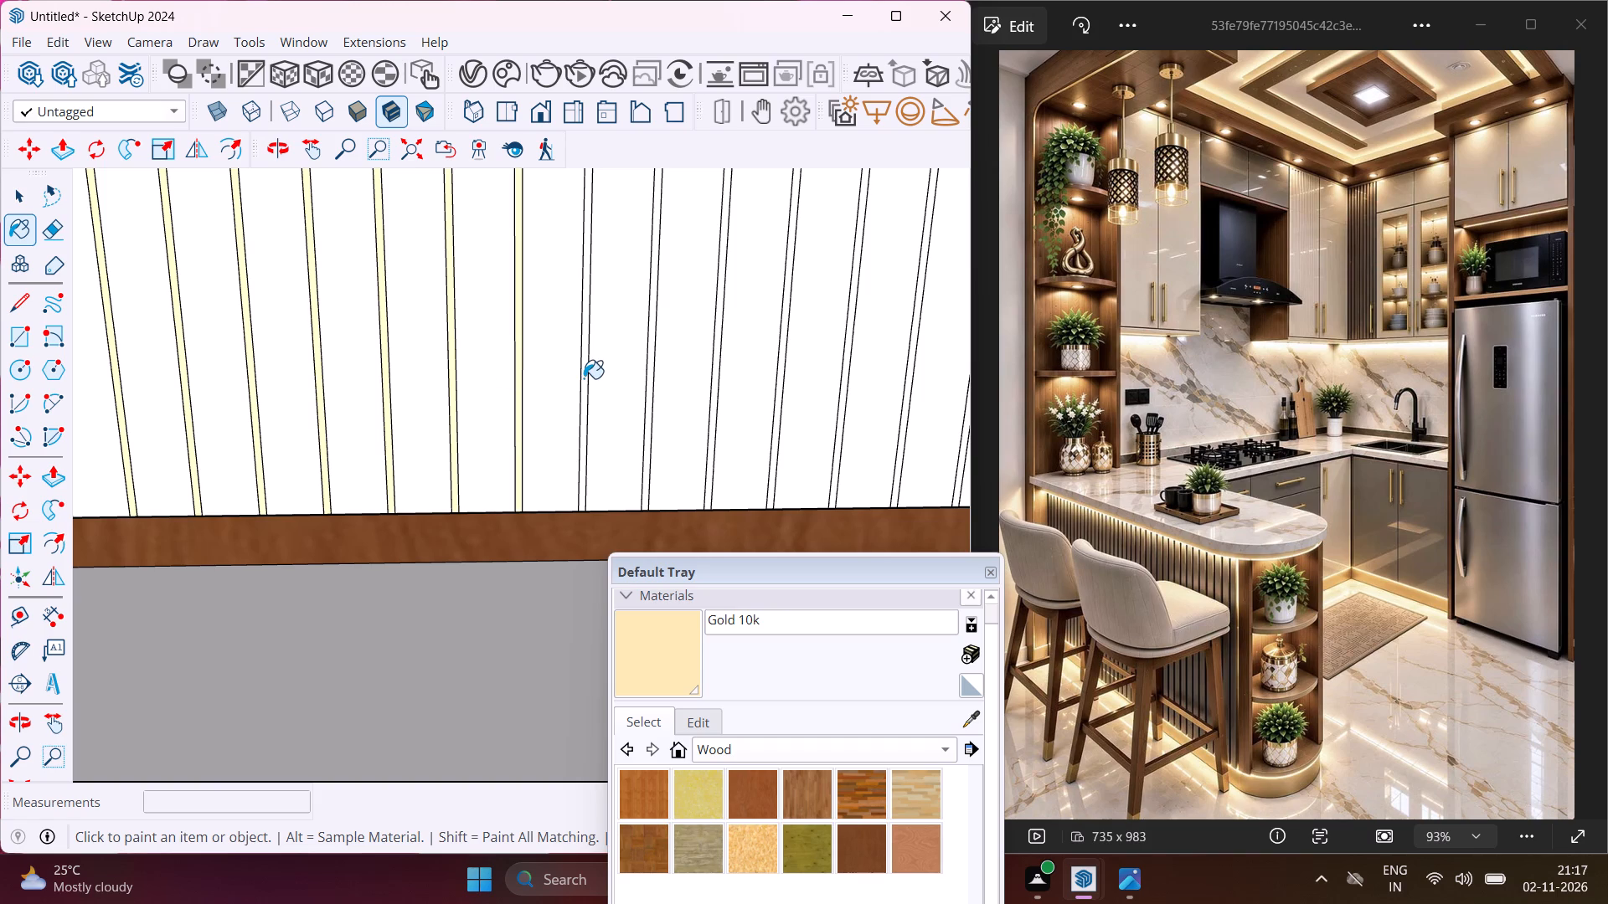
pyautogui.click(584, 378)
pyautogui.click(652, 352)
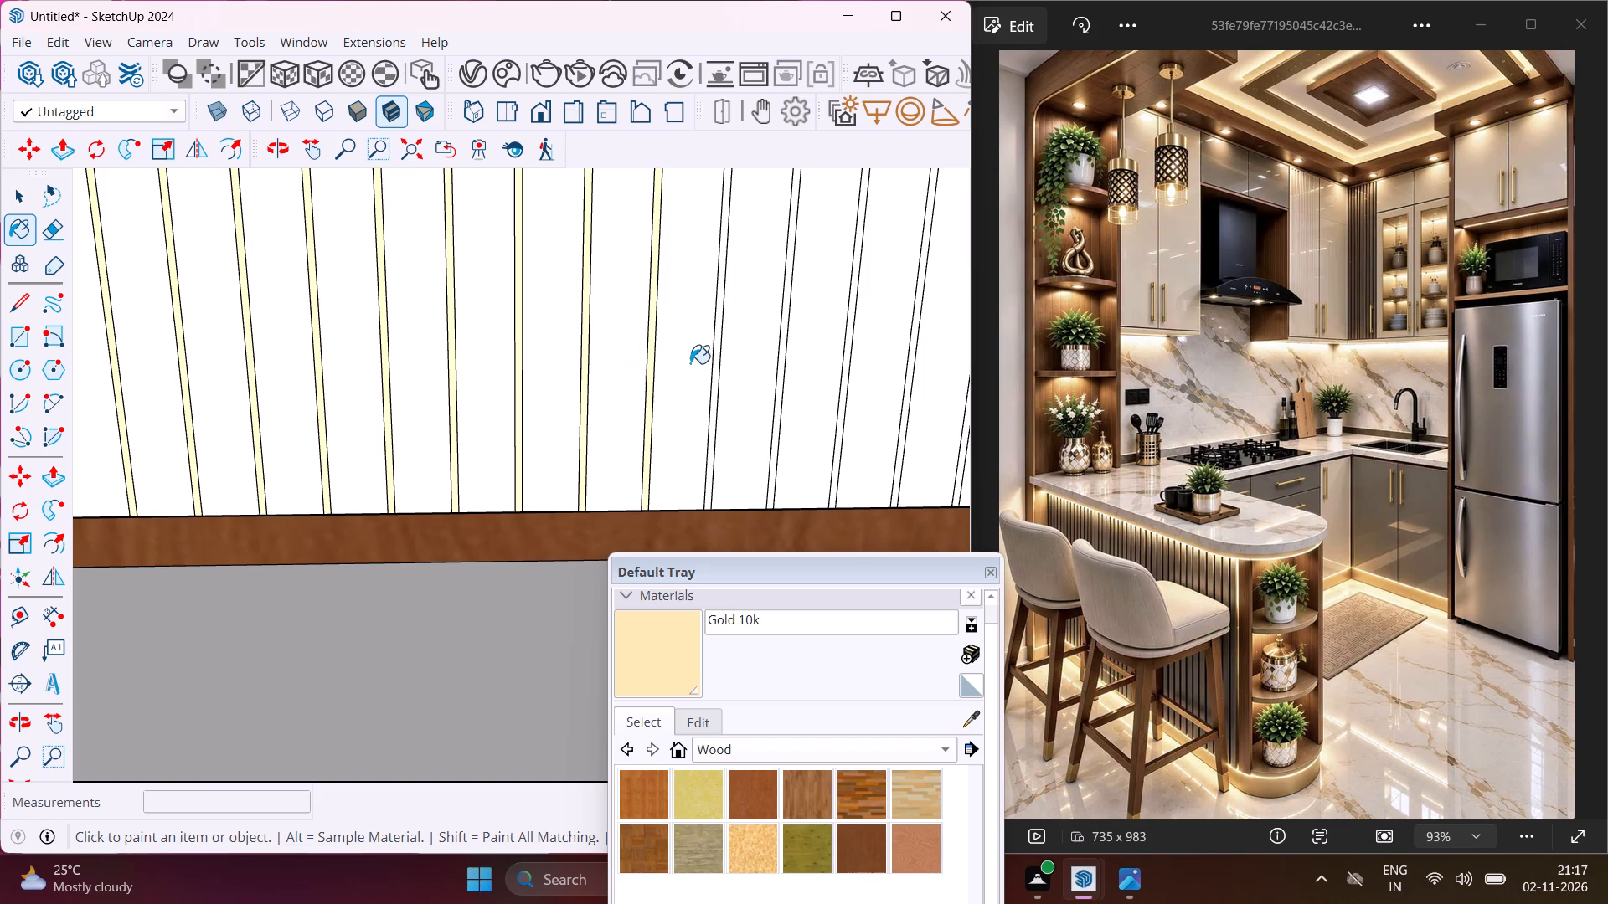
pyautogui.click(718, 341)
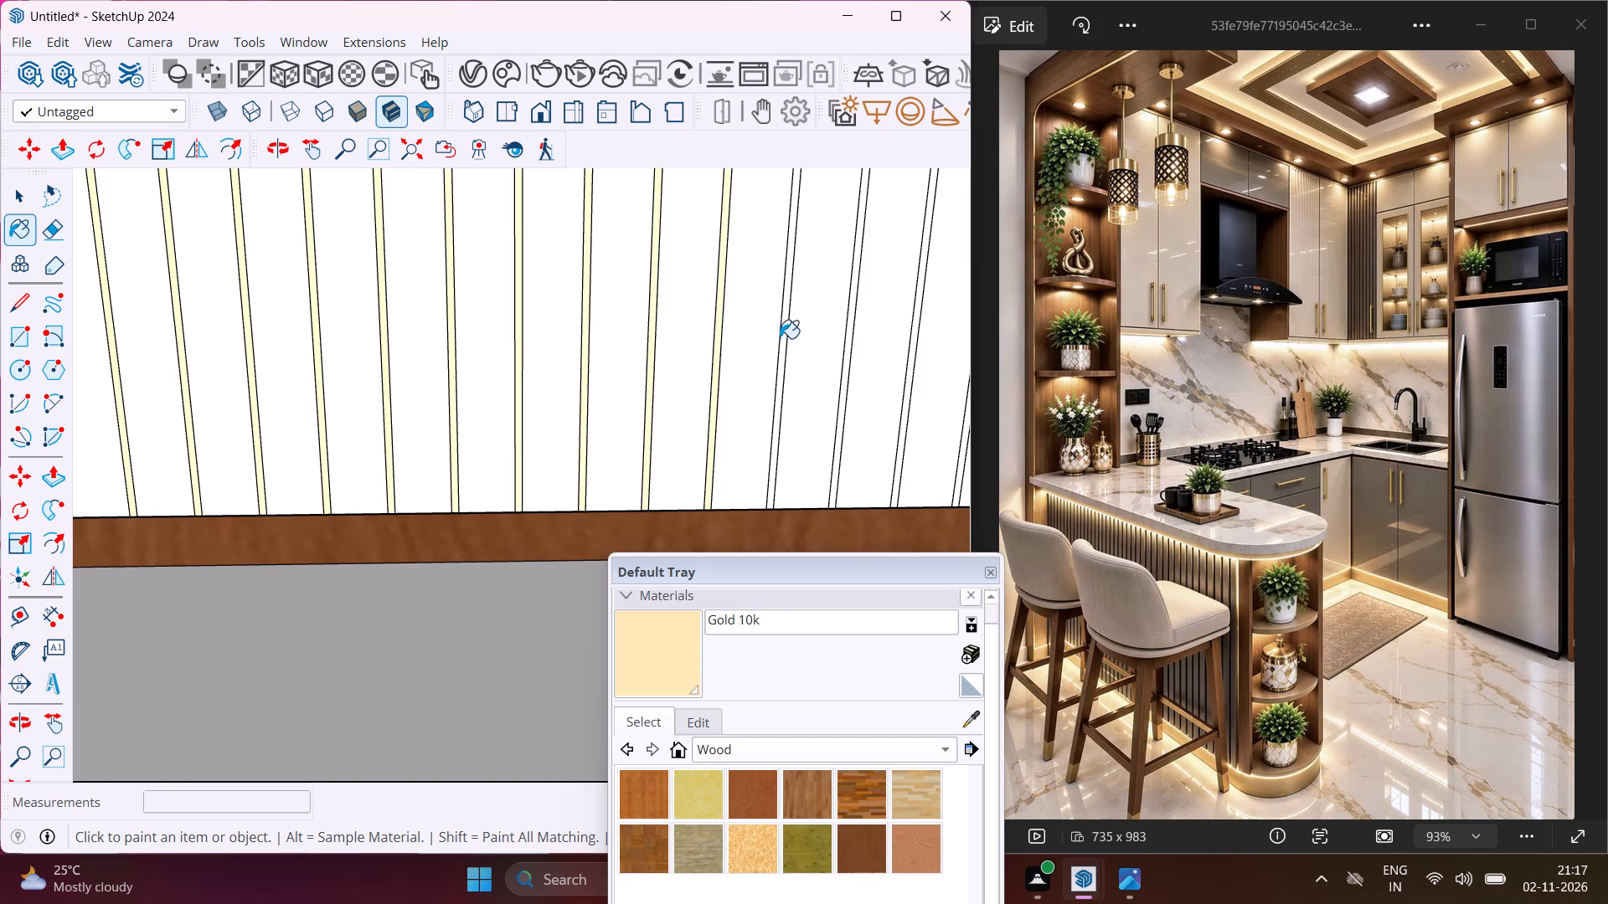
pyautogui.click(786, 331)
# Paint the nine remaining unpainted narrow strips in the middle of the island's front panel with Gold 10k.
pyautogui.scroll(-9, 363, 389)
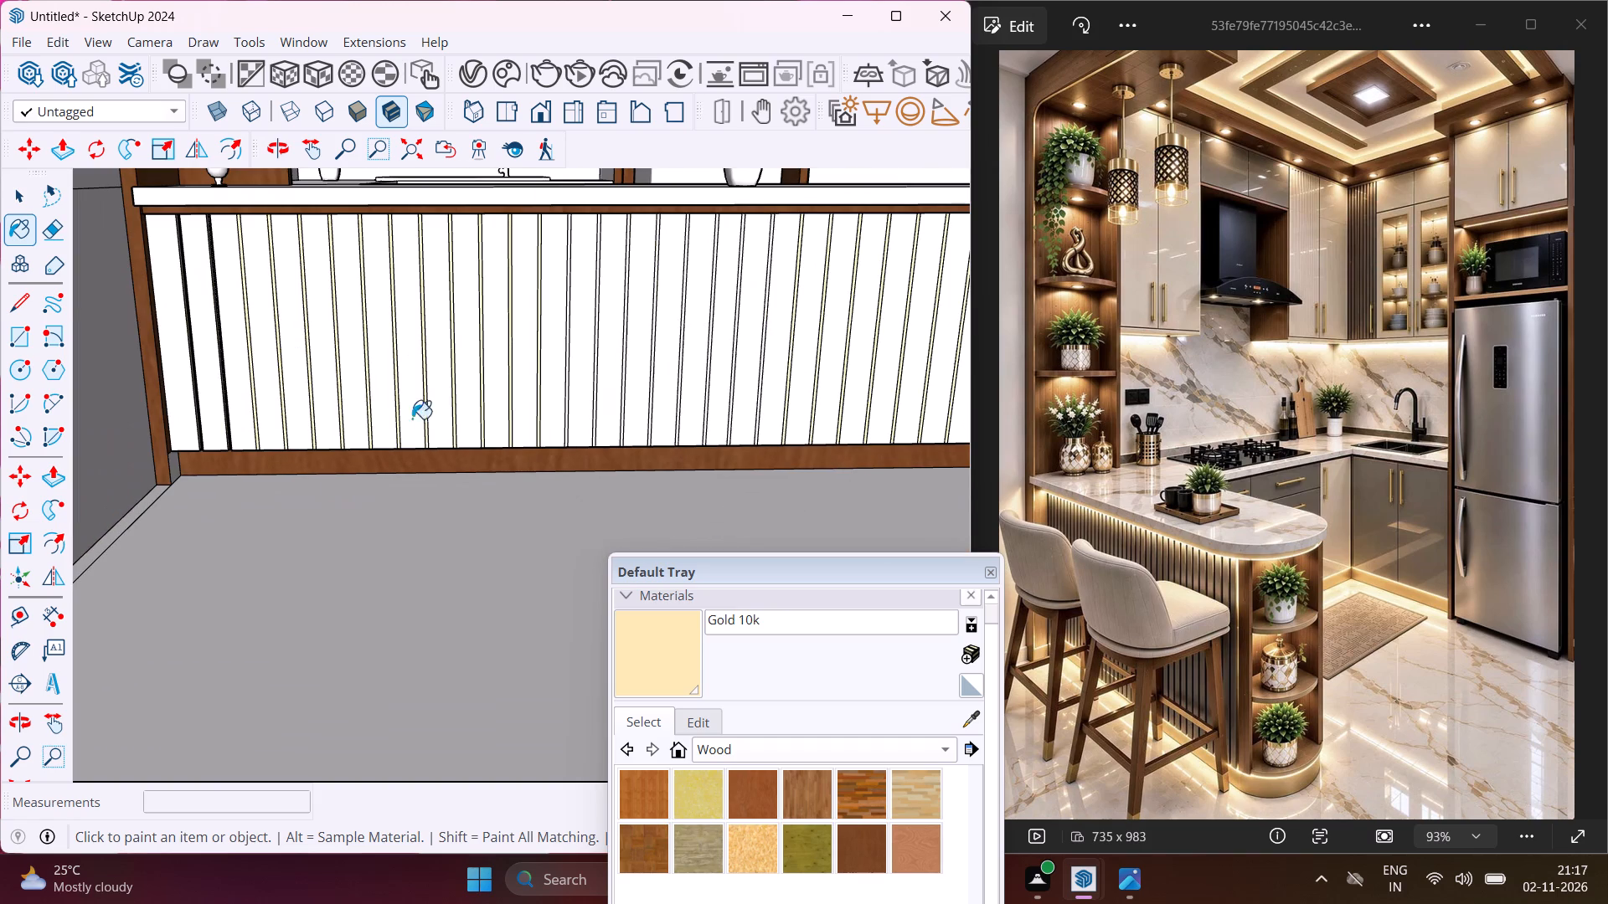
pyautogui.scroll(12, 767, 331)
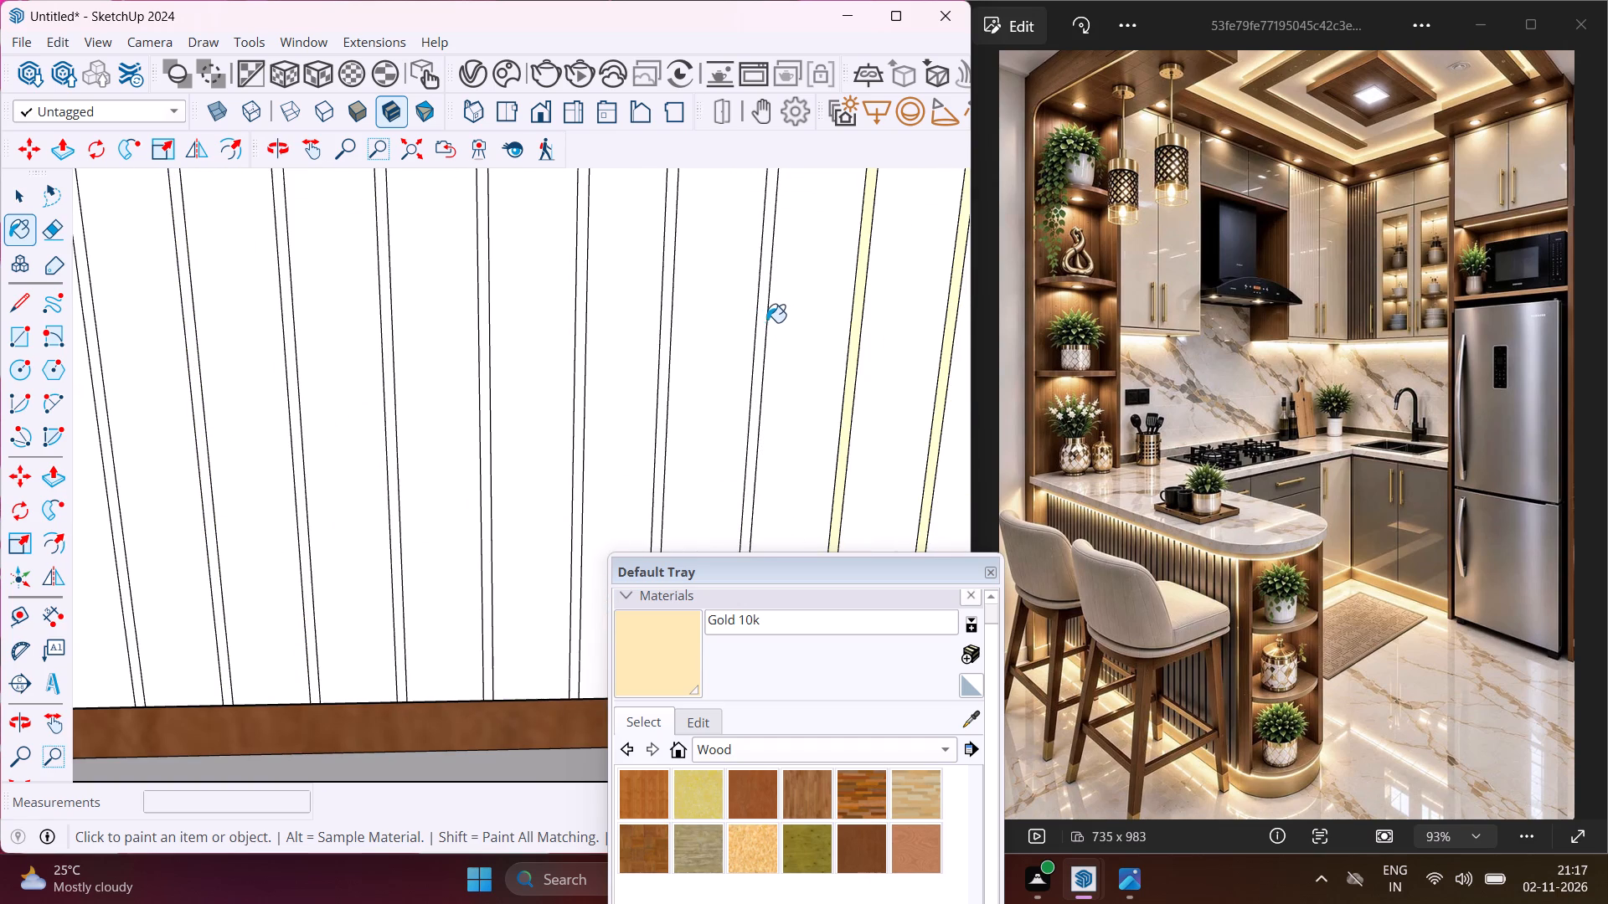
pyautogui.click(763, 321)
pyautogui.click(663, 391)
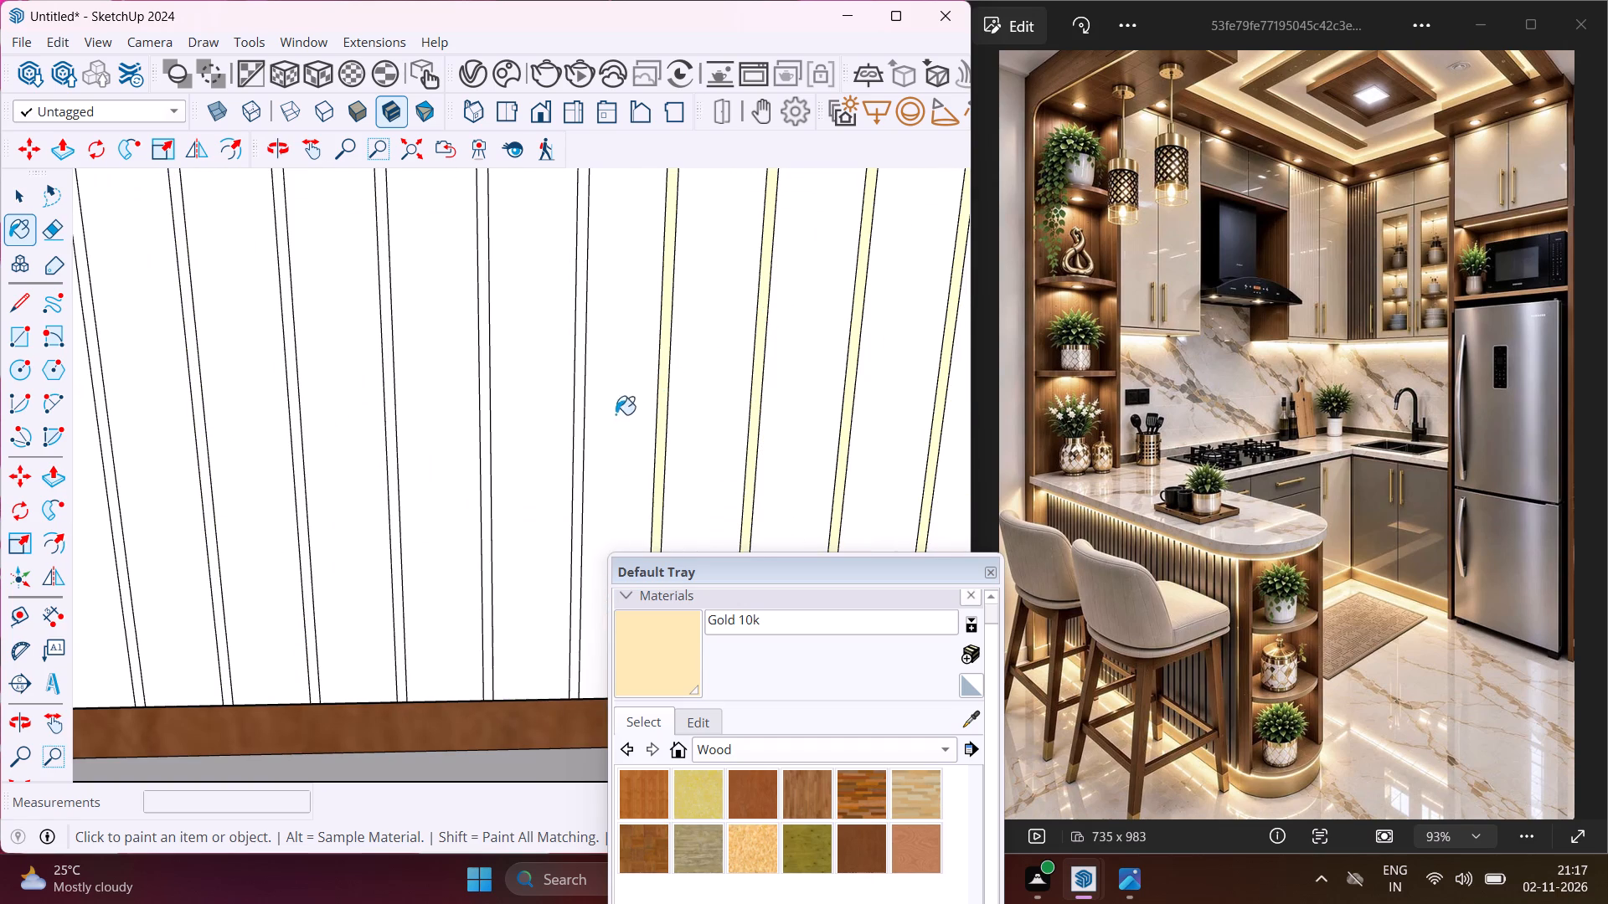
pyautogui.click(576, 452)
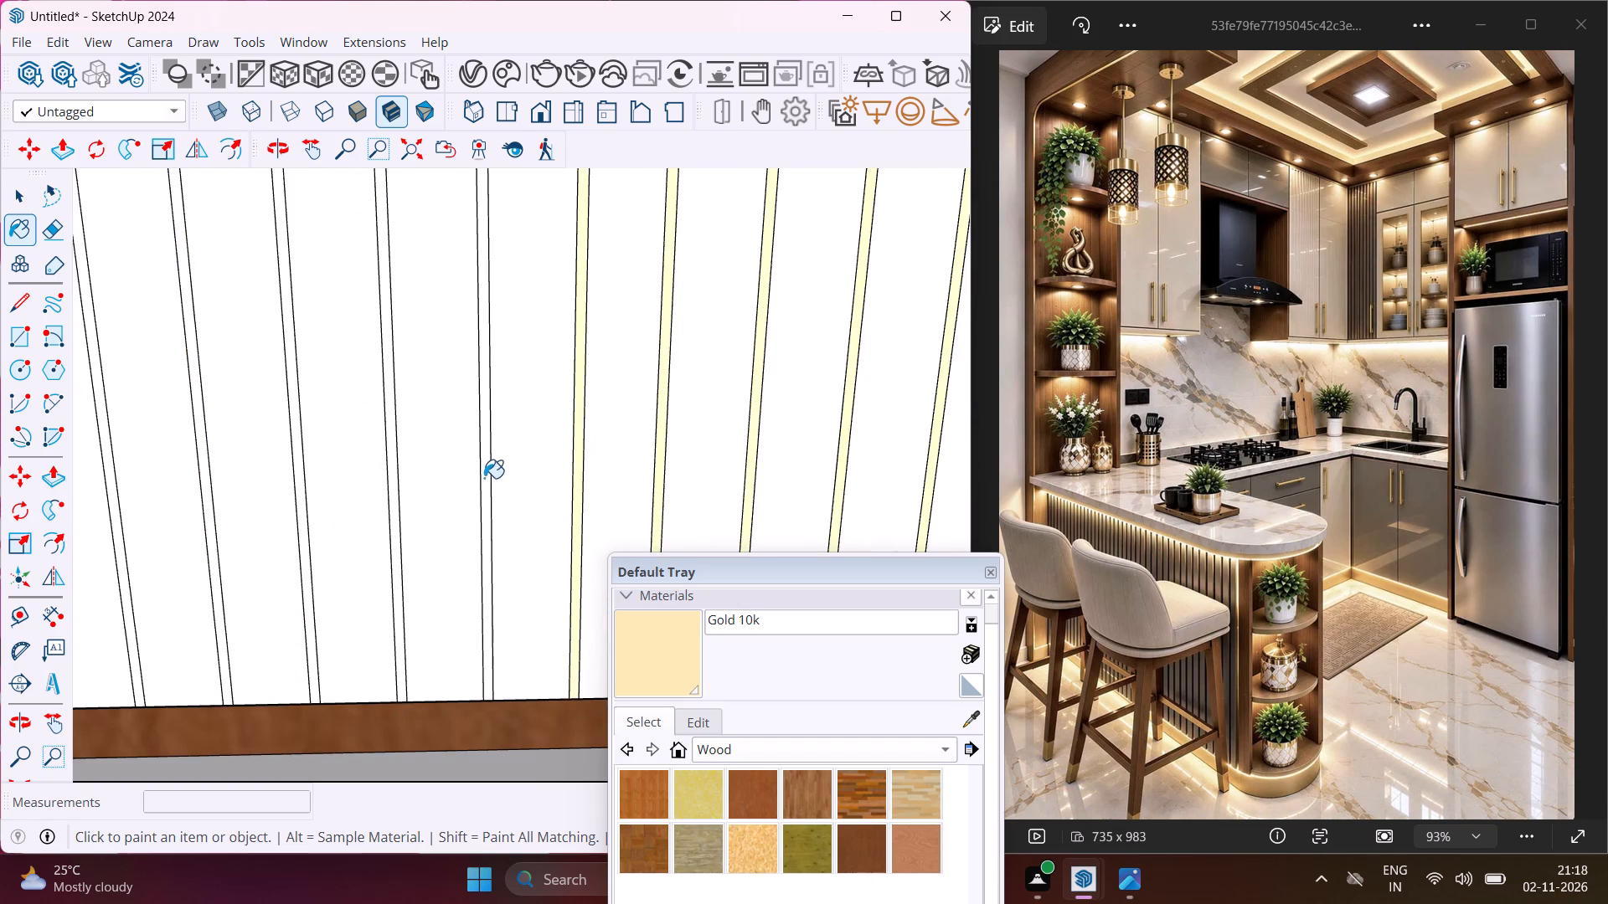
pyautogui.click(485, 477)
pyautogui.click(398, 521)
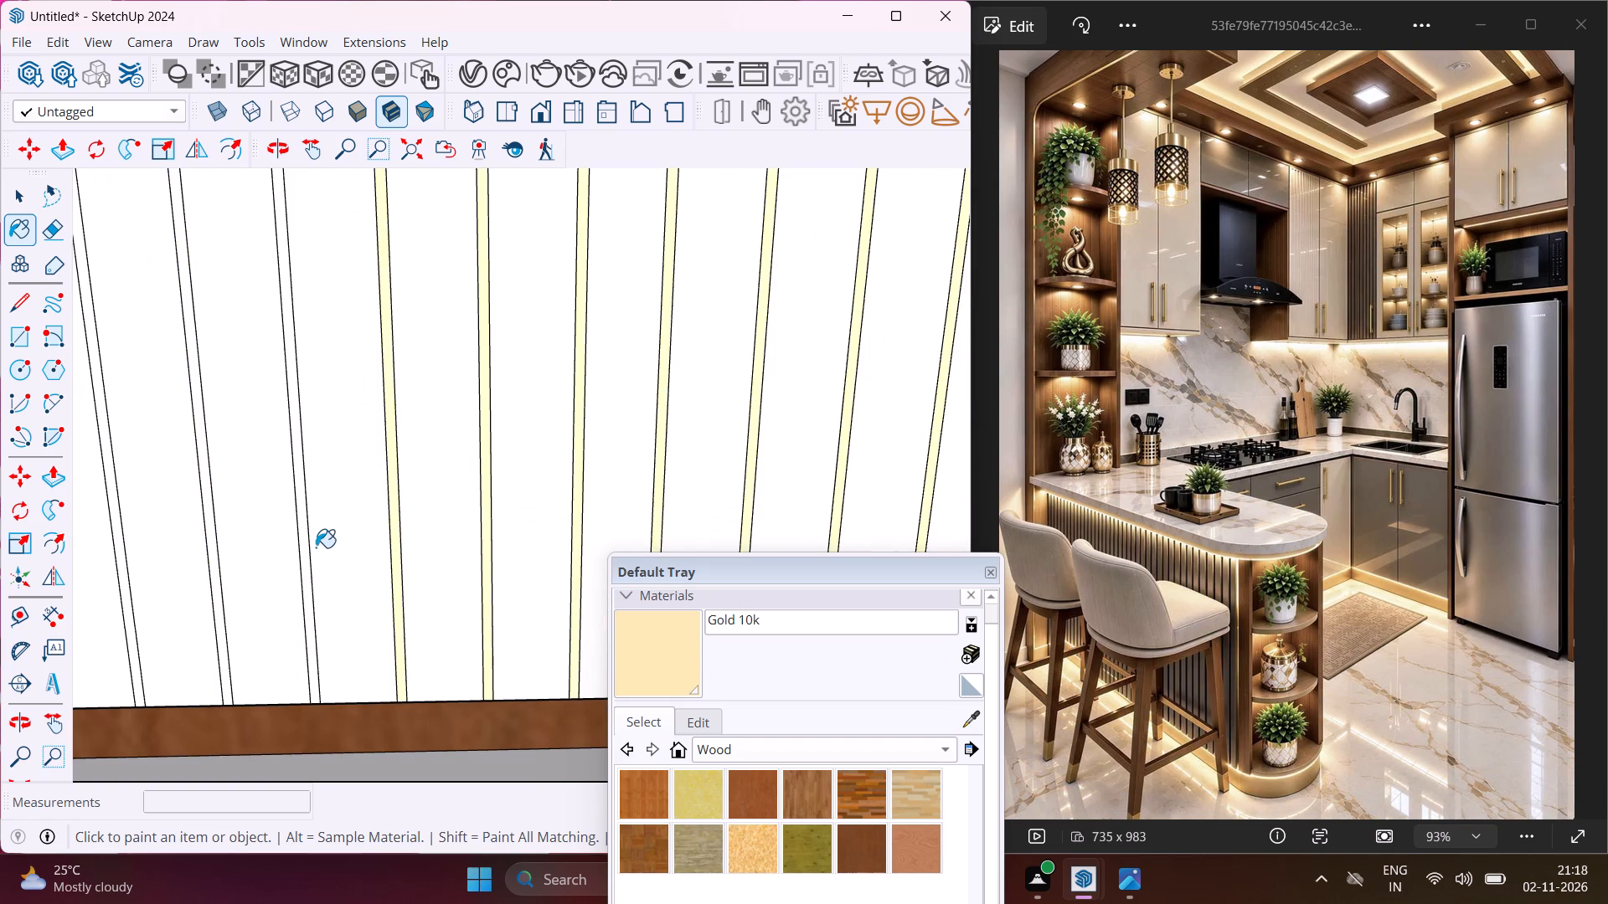
pyautogui.click(304, 547)
pyautogui.click(217, 578)
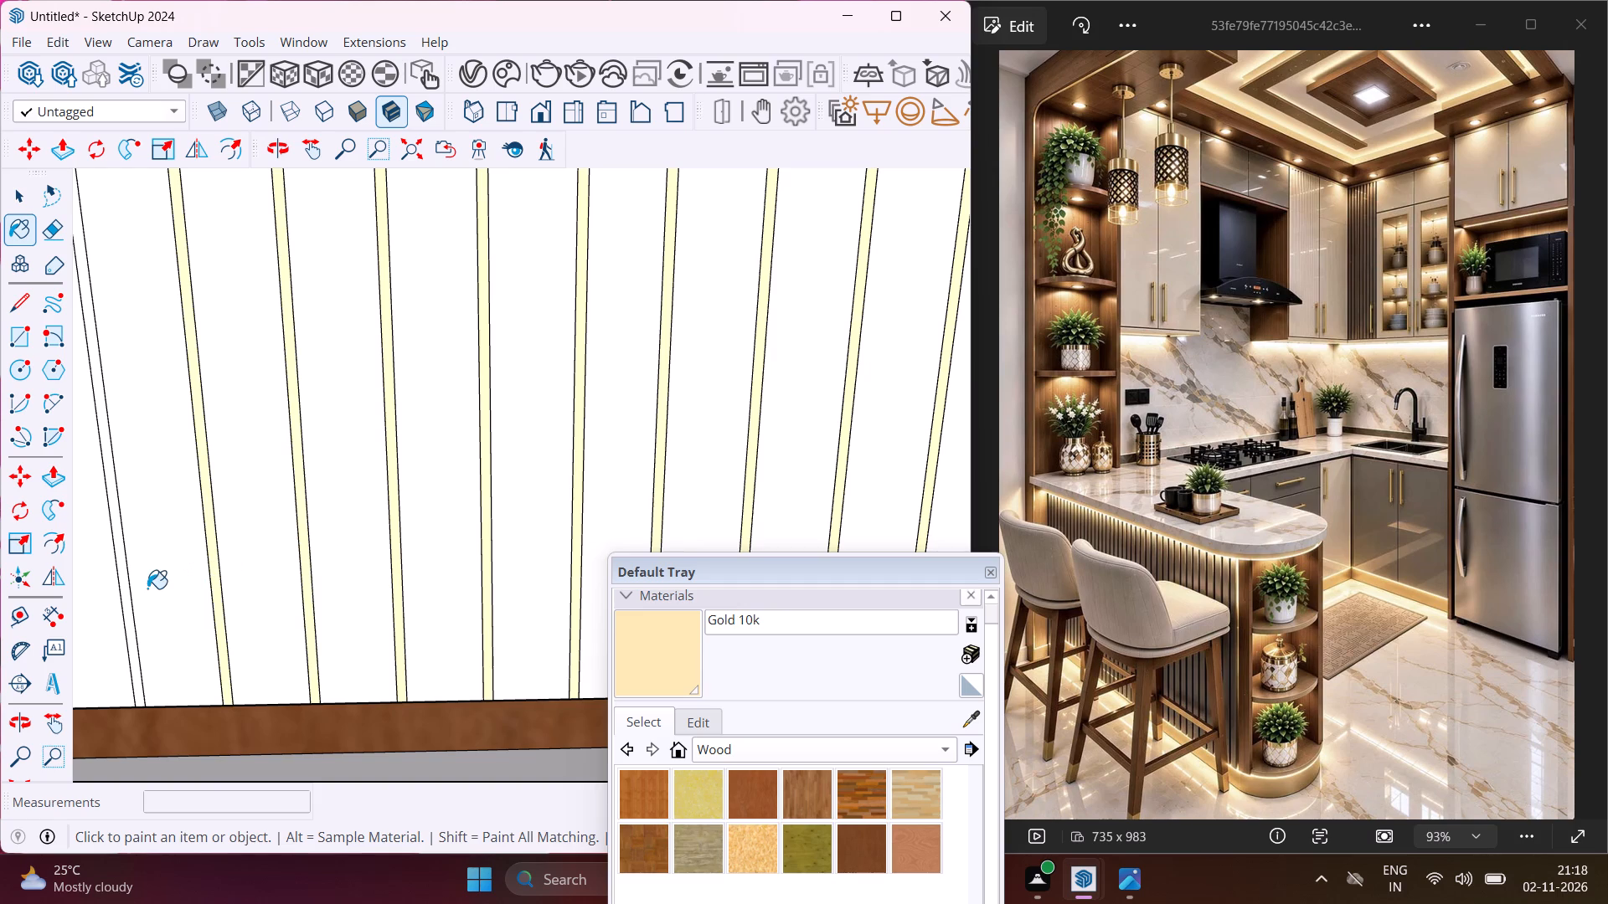
pyautogui.click(123, 592)
pyautogui.scroll(-7, 200, 503)
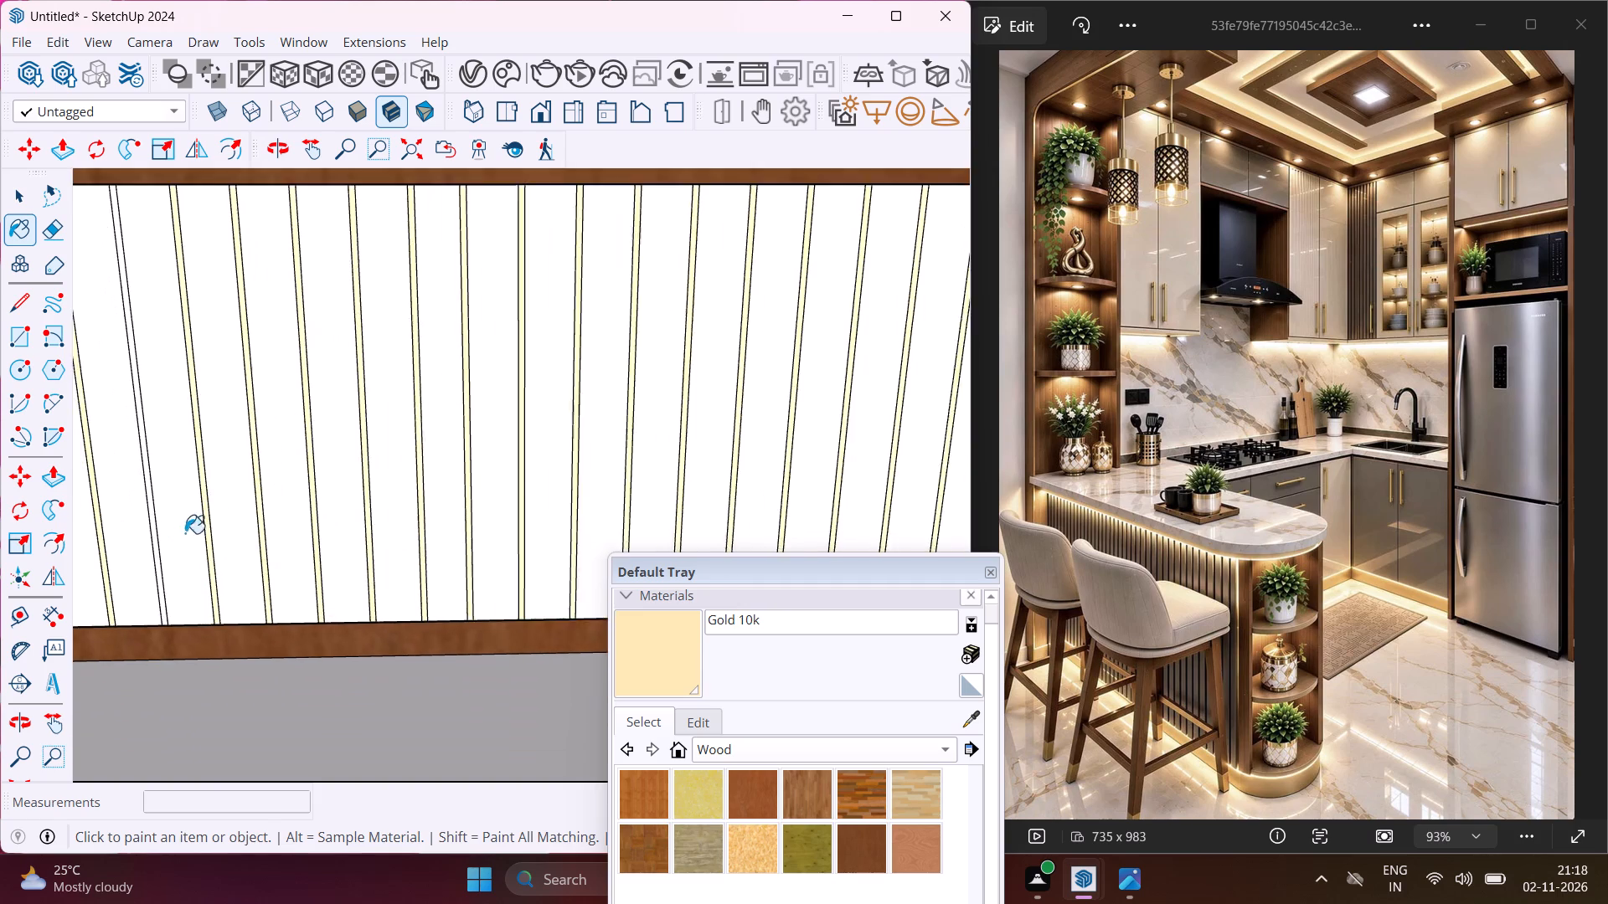
pyautogui.scroll(11, 150, 567)
pyautogui.click(167, 560)
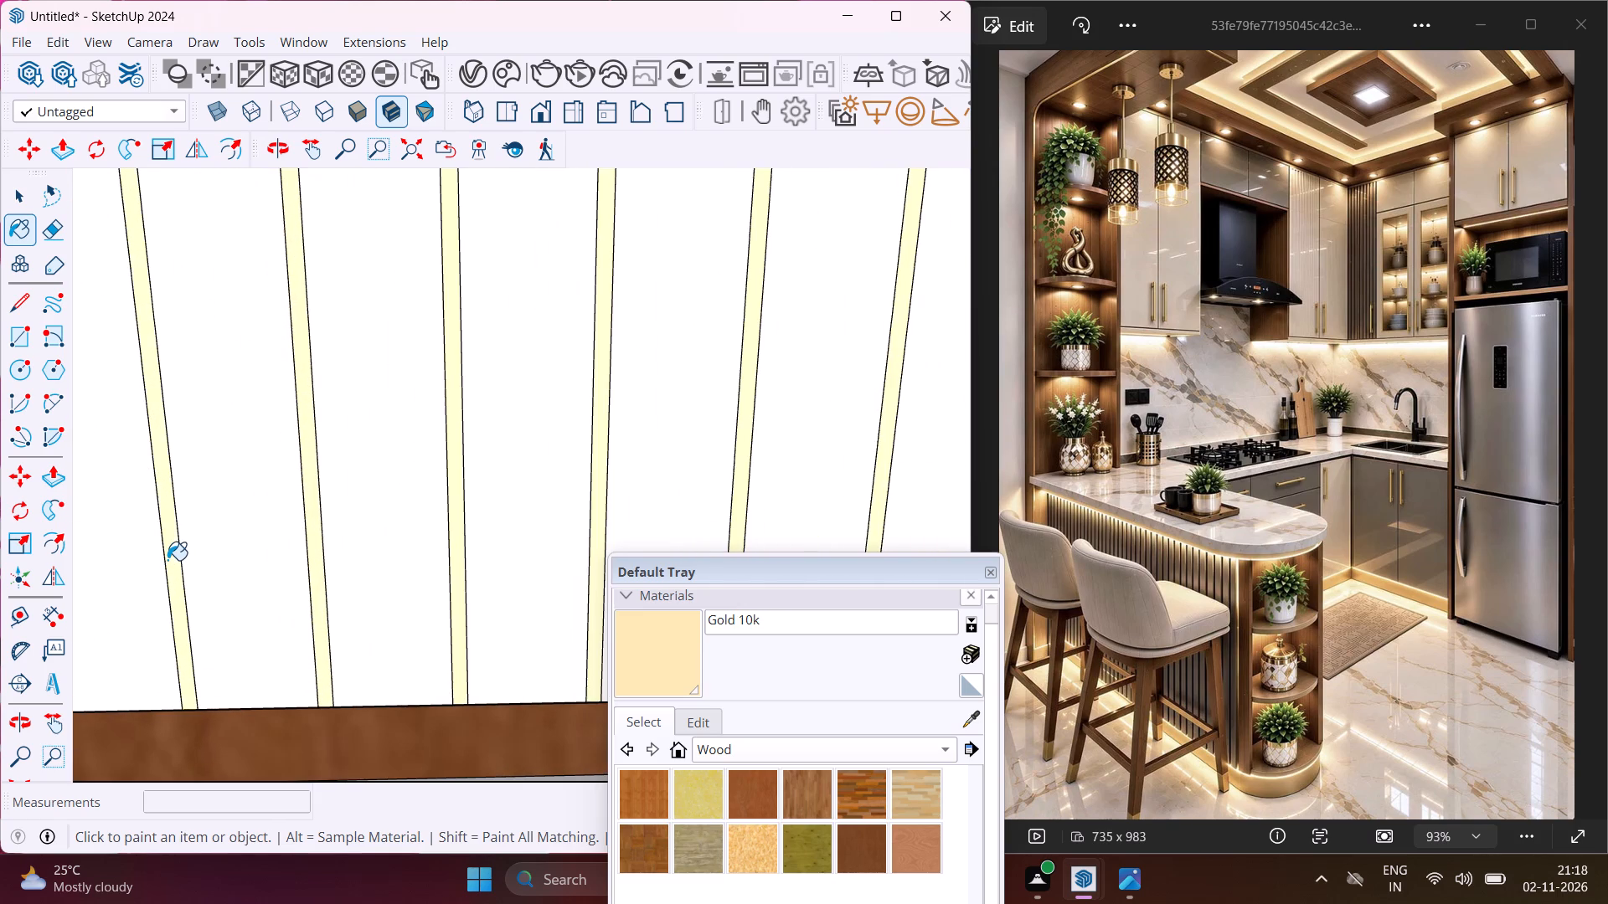
pyautogui.scroll(-13, 167, 560)
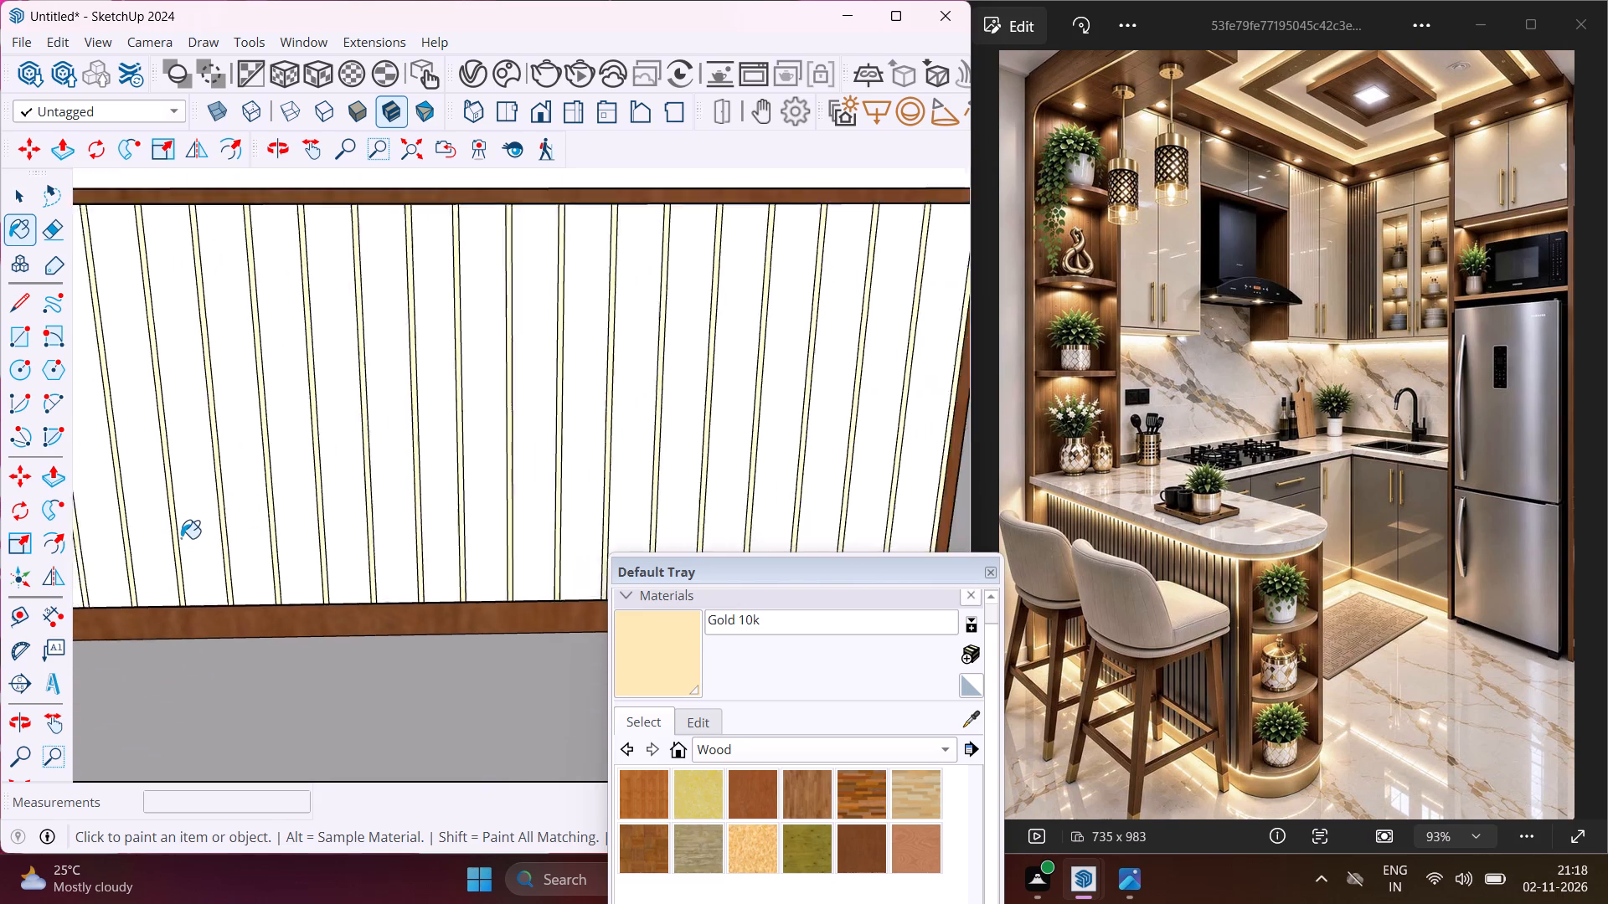
pyautogui.scroll(-3, 181, 538)
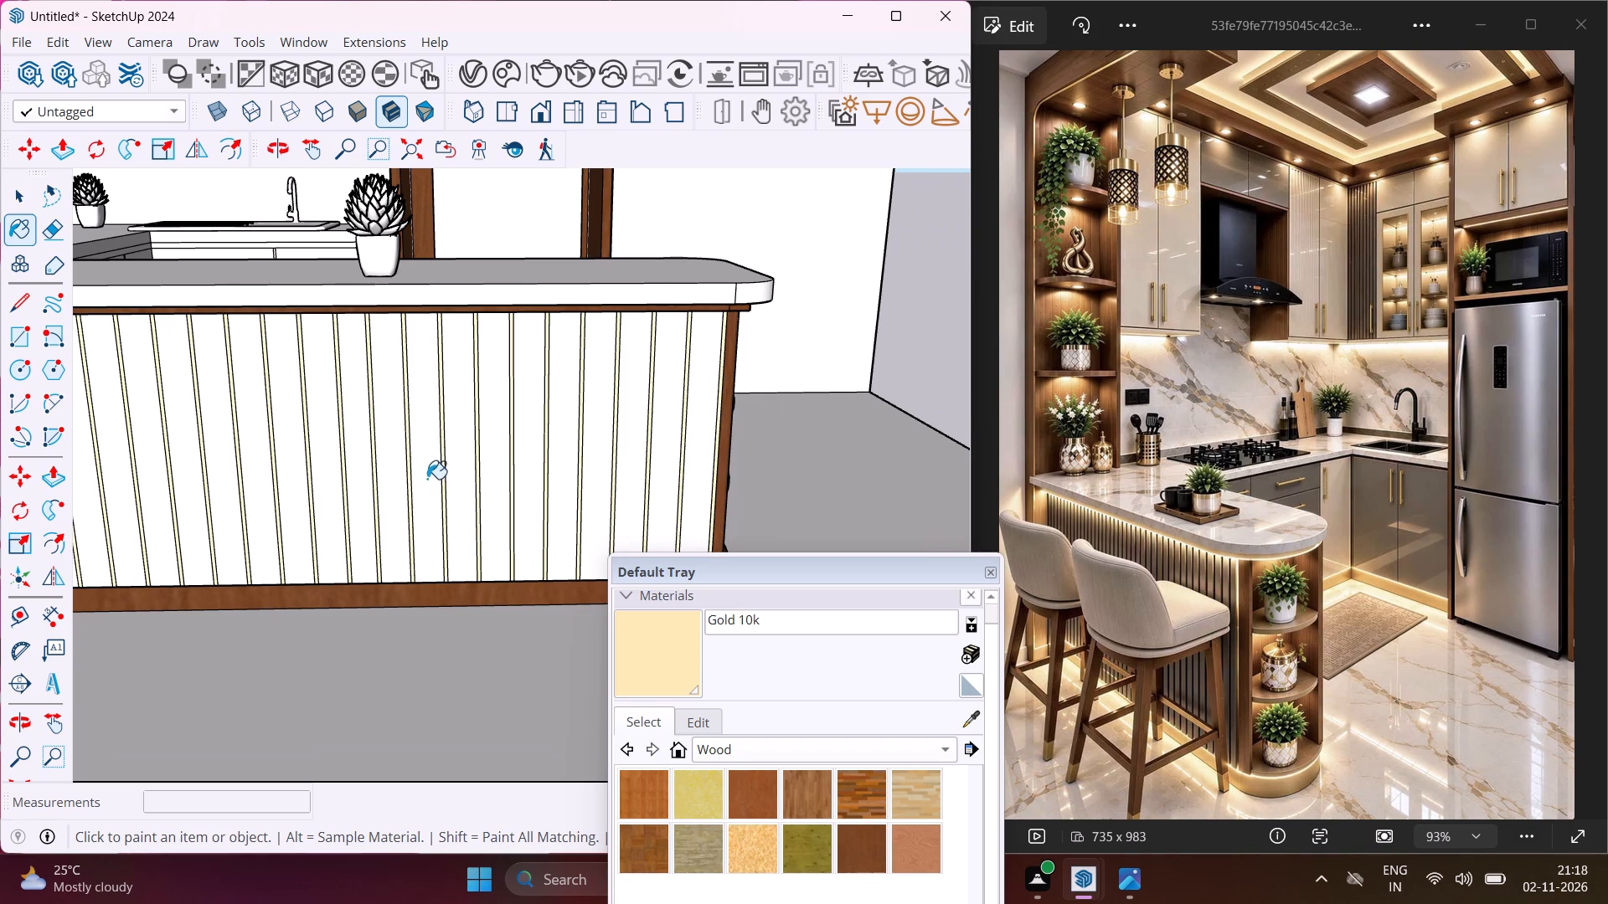
# Push the gold strip beside the wooden trim at the island's rounded end 0.75" into the front panel.
pyautogui.press('Escape')
pyautogui.press('space')
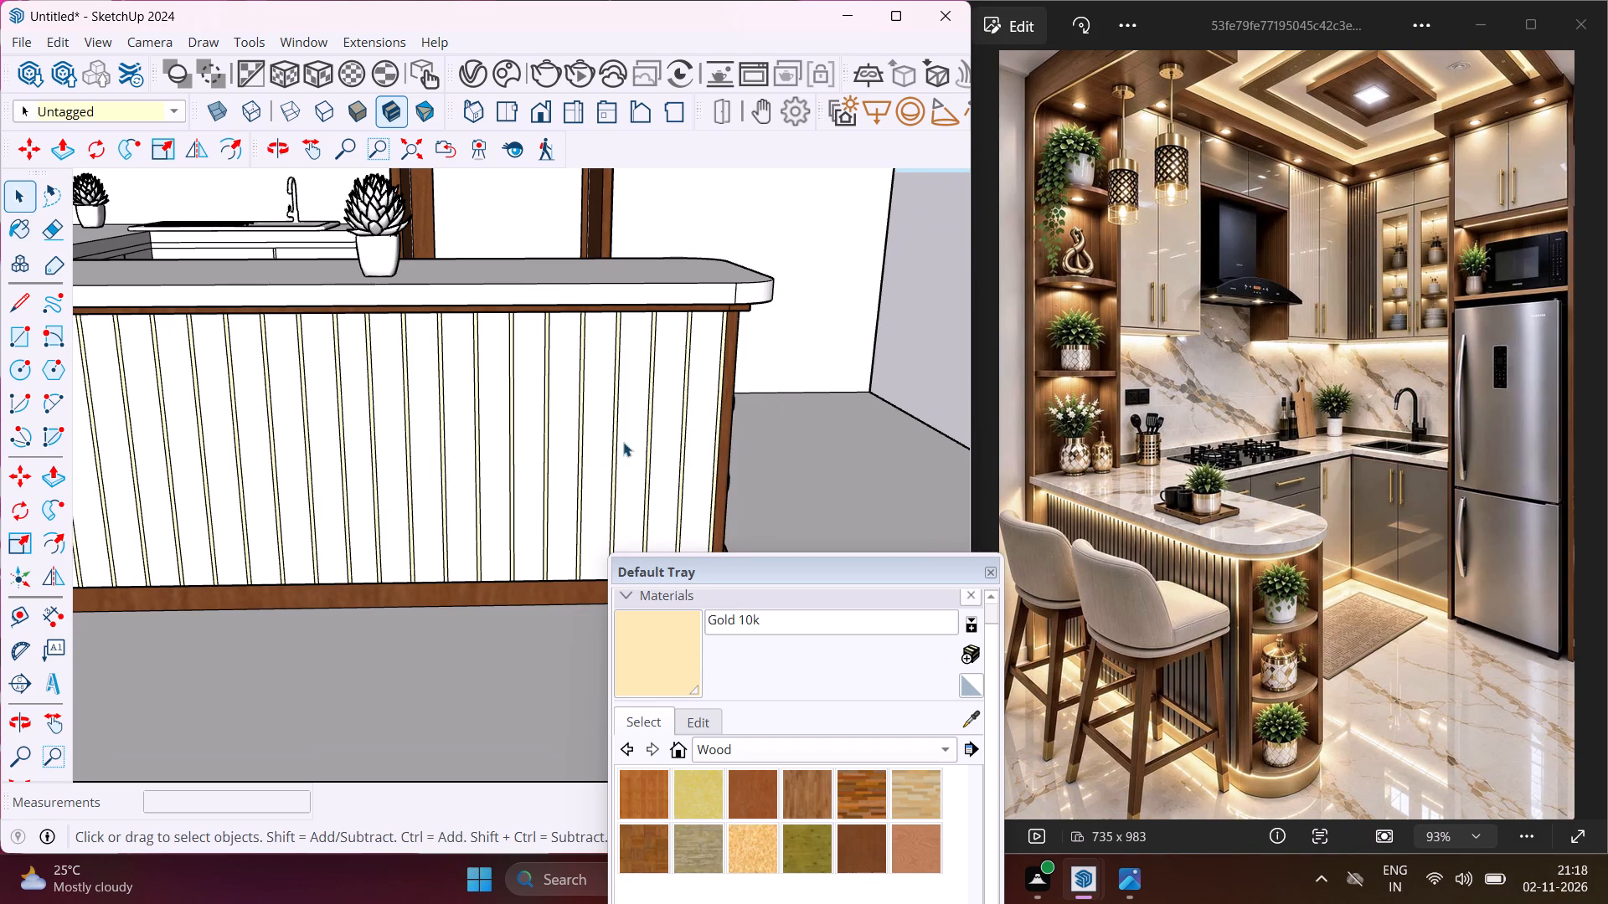
pyautogui.scroll(5, 745, 349)
pyautogui.click(594, 383)
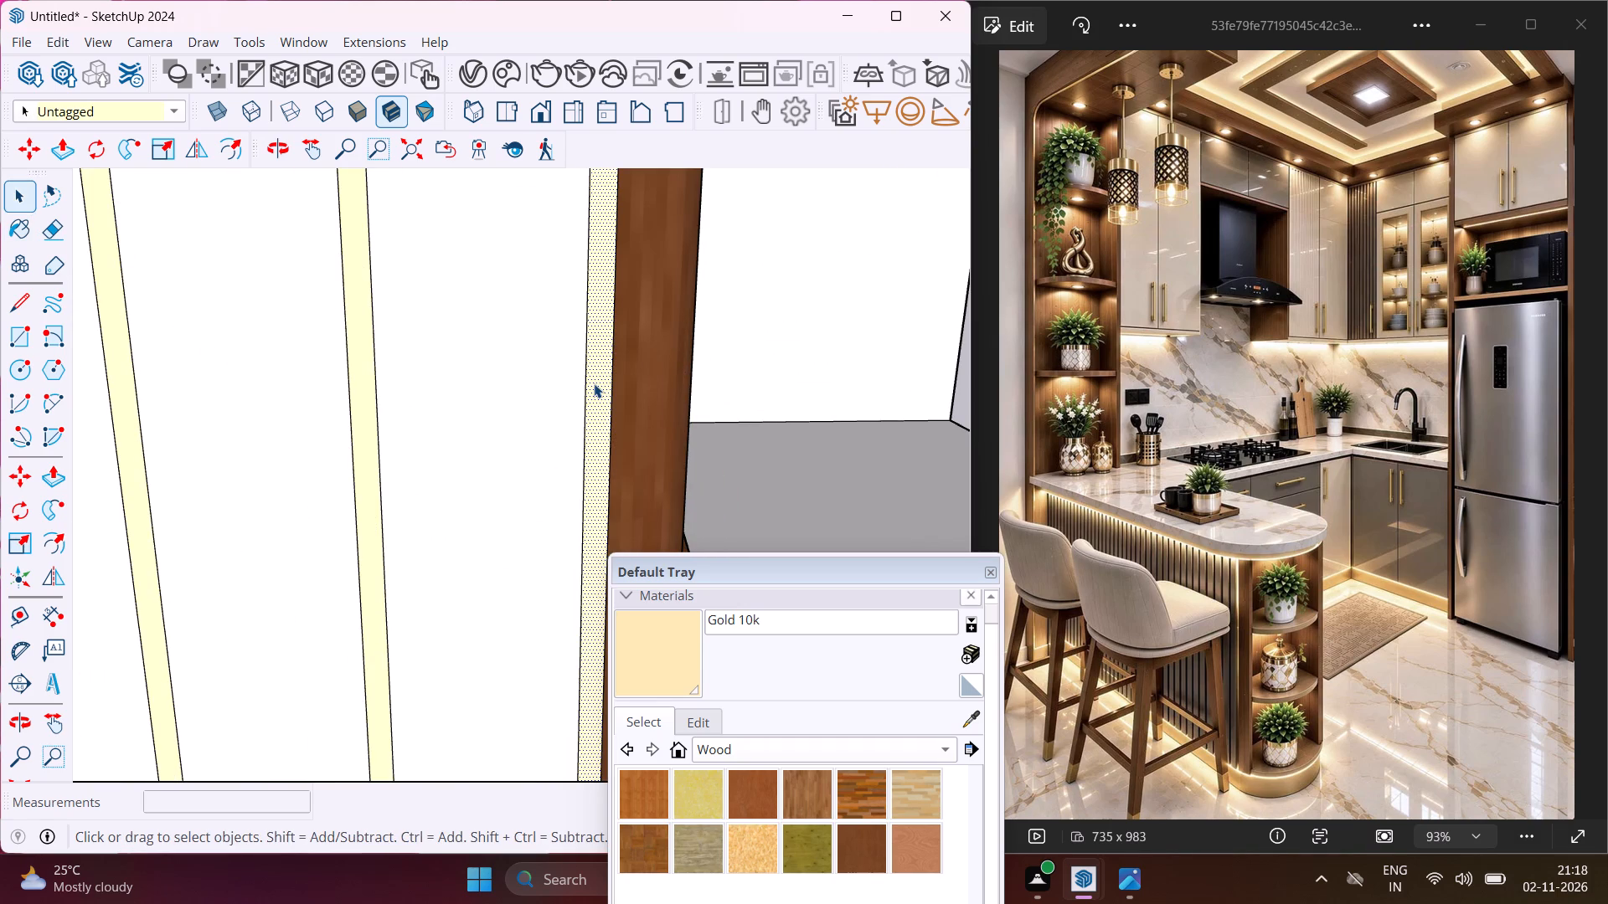
pyautogui.press('p')
pyautogui.click(595, 383)
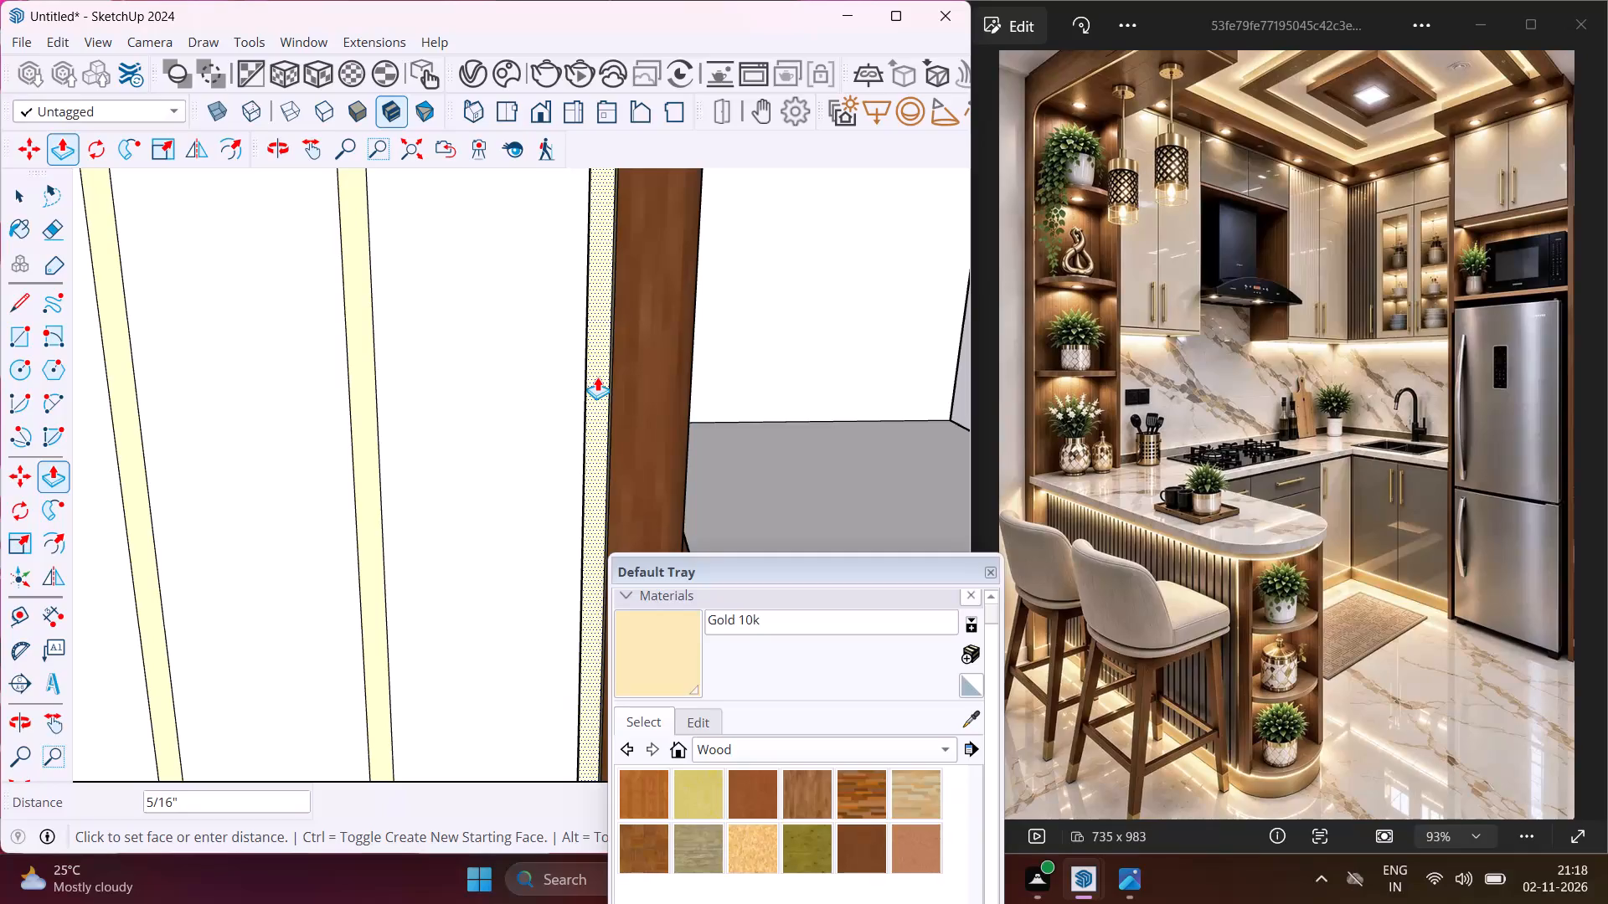
pyautogui.write('.75')
pyautogui.hotkey('shift', '"')
pyautogui.press('Return')
# Push the next four gold strips 0.75" into the island's front panel, moving inward from the groove at the rounded end.
pyautogui.scroll(-4, 597, 377)
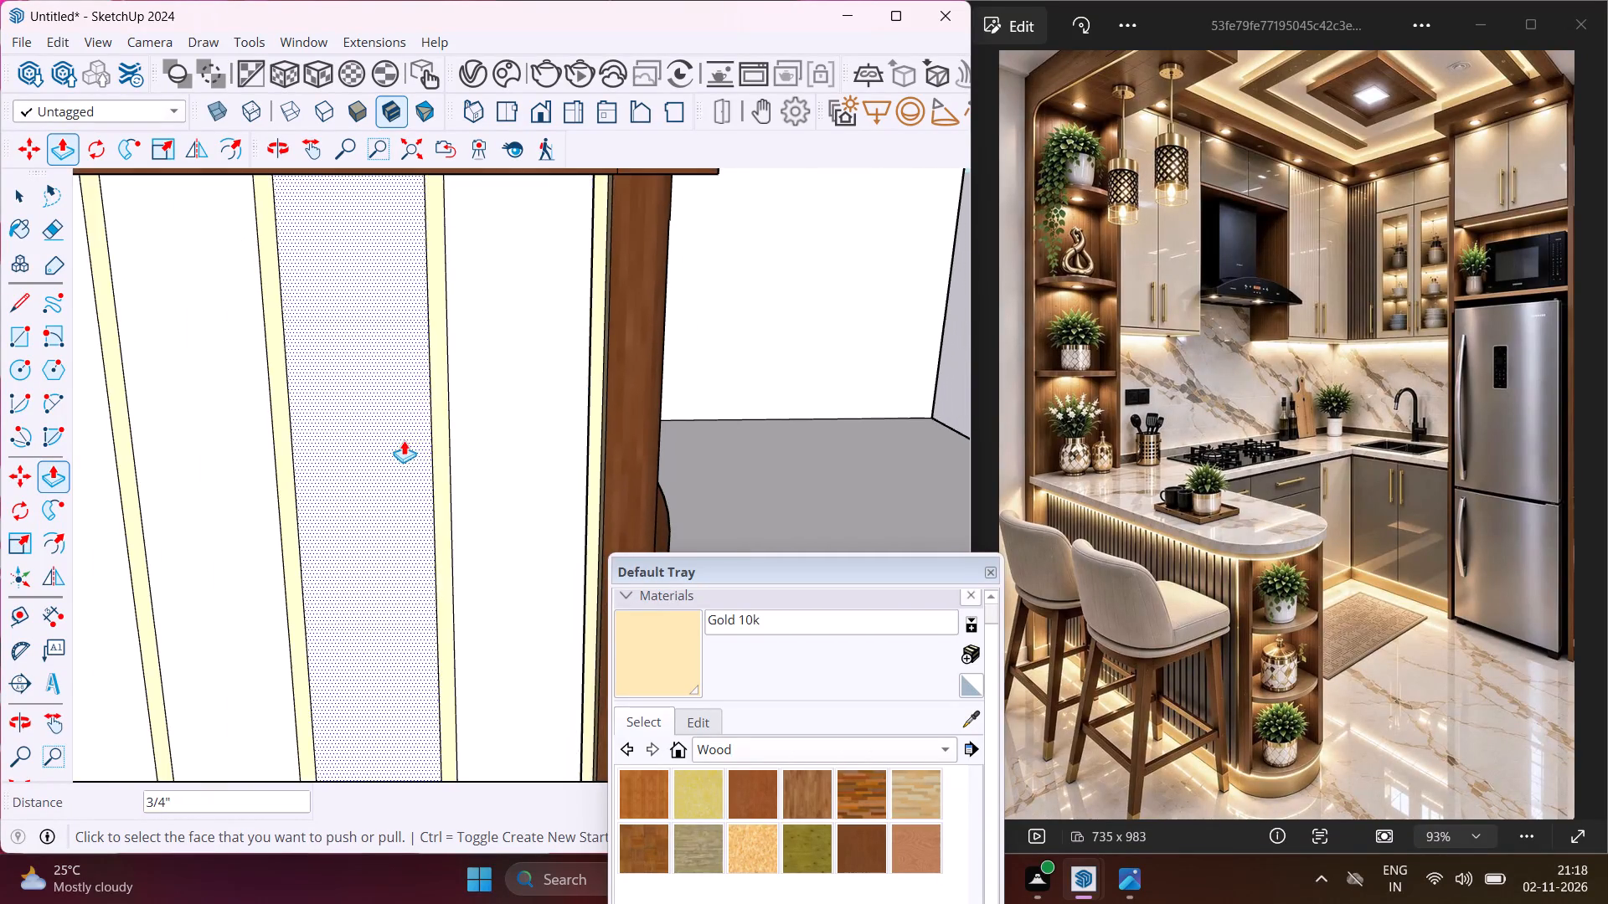
pyautogui.scroll(3, 406, 440)
pyautogui.doubleClick(448, 449)
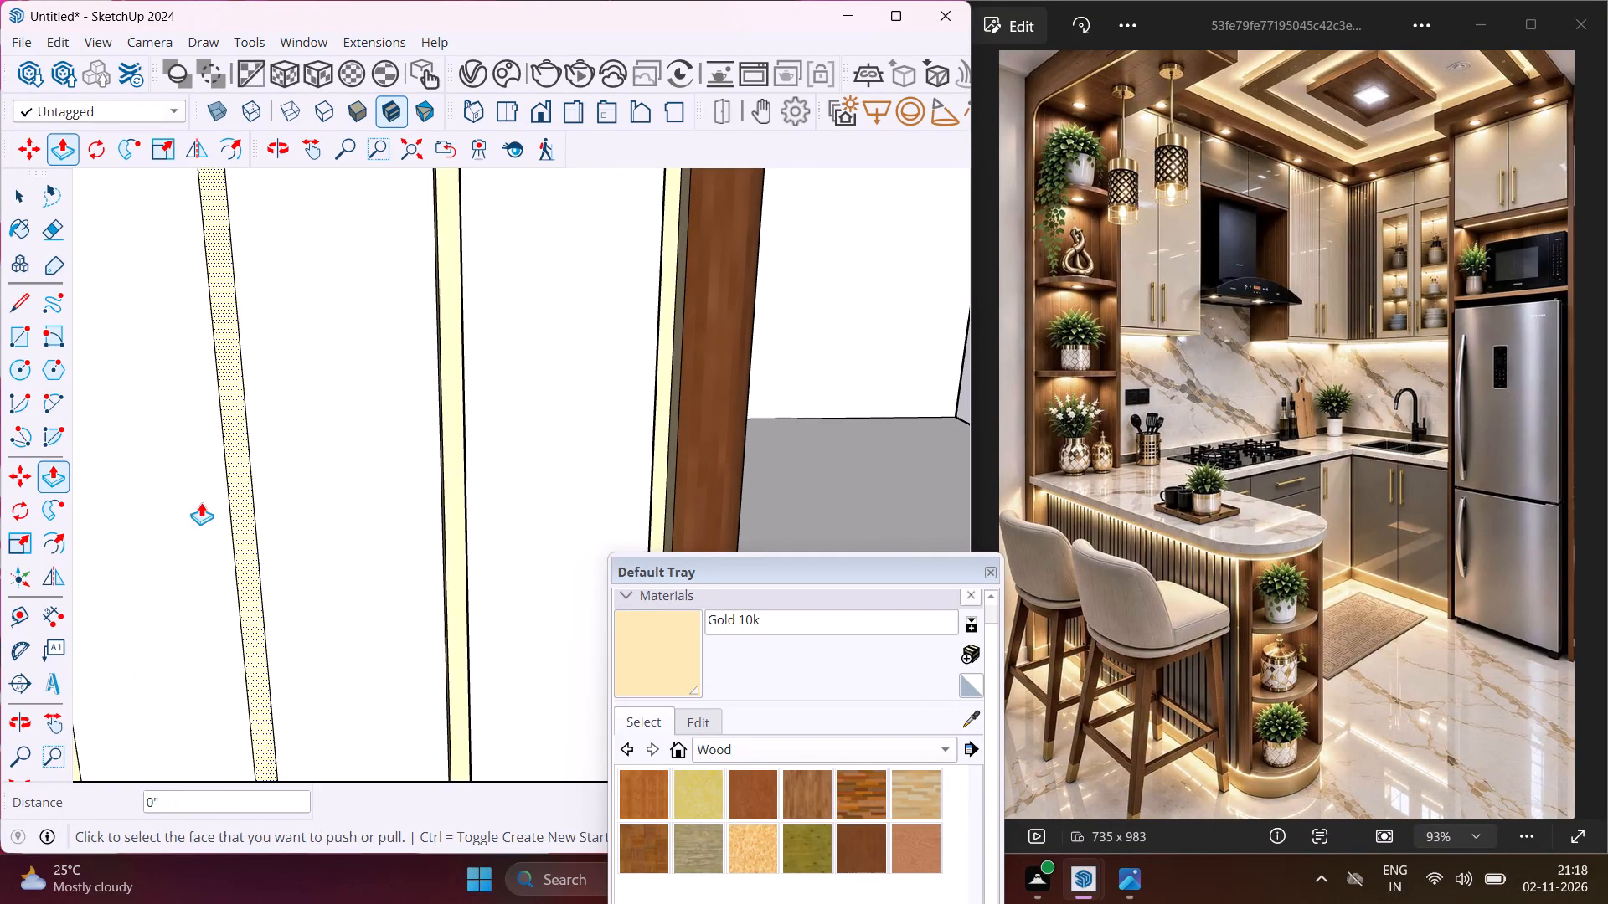
pyautogui.scroll(3, 236, 495)
pyautogui.doubleClick(237, 494)
pyautogui.moveTo(237, 494); pyautogui.dragTo(357, 500, button='middle')
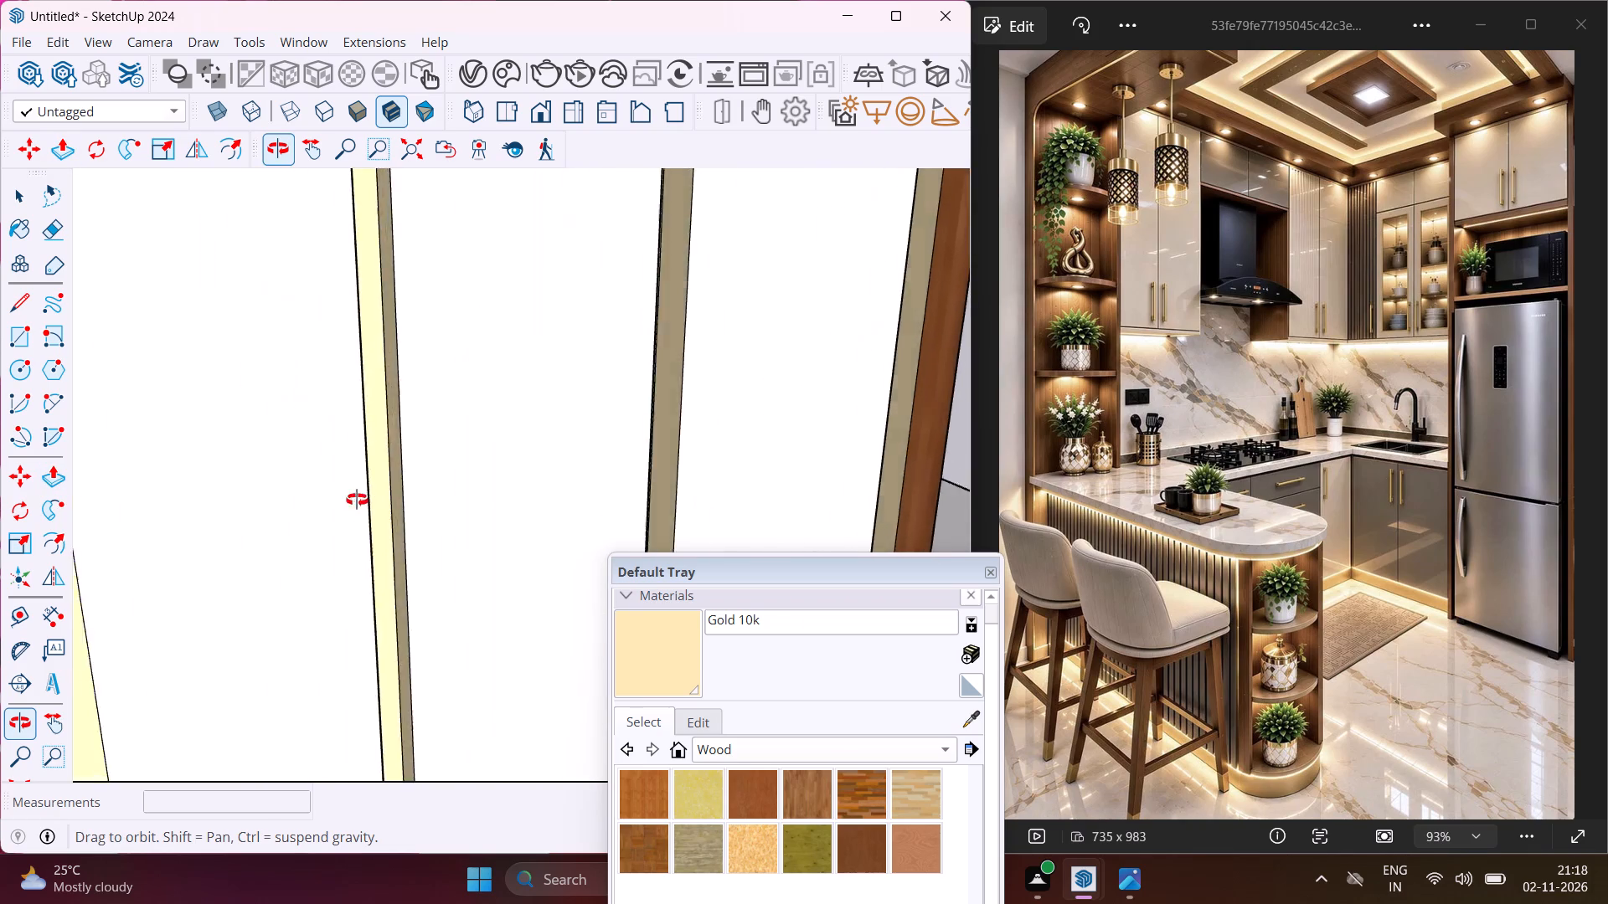
pyautogui.moveTo(357, 500); pyautogui.dragTo(498, 528, button='middle')
pyautogui.doubleClick(338, 535)
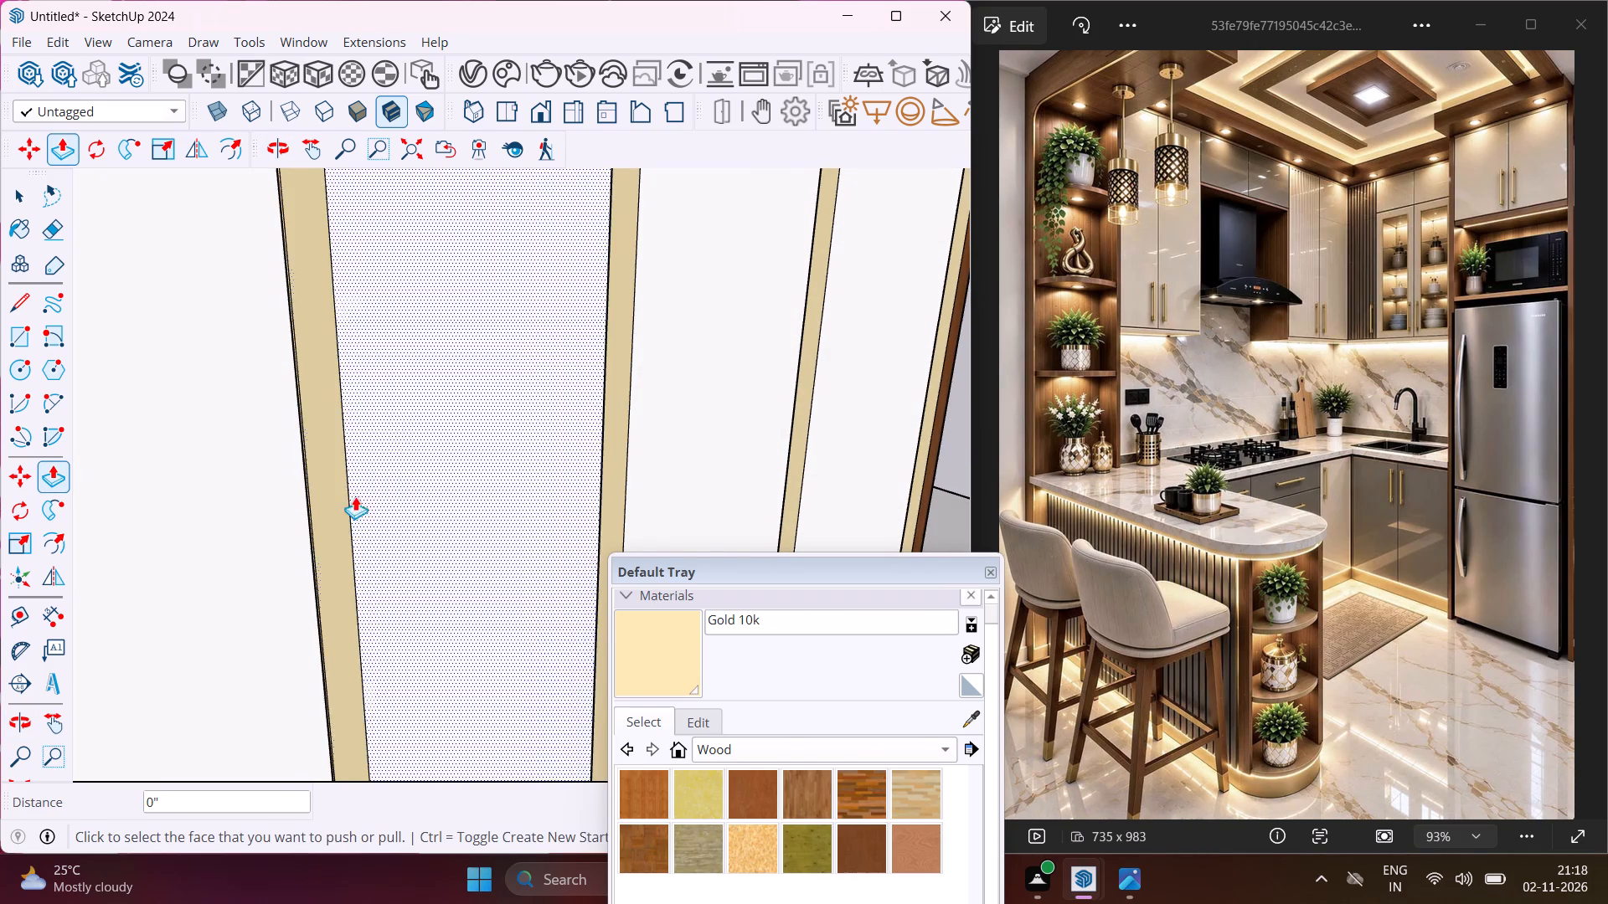
pyautogui.scroll(-10, 397, 423)
pyautogui.scroll(3, 229, 535)
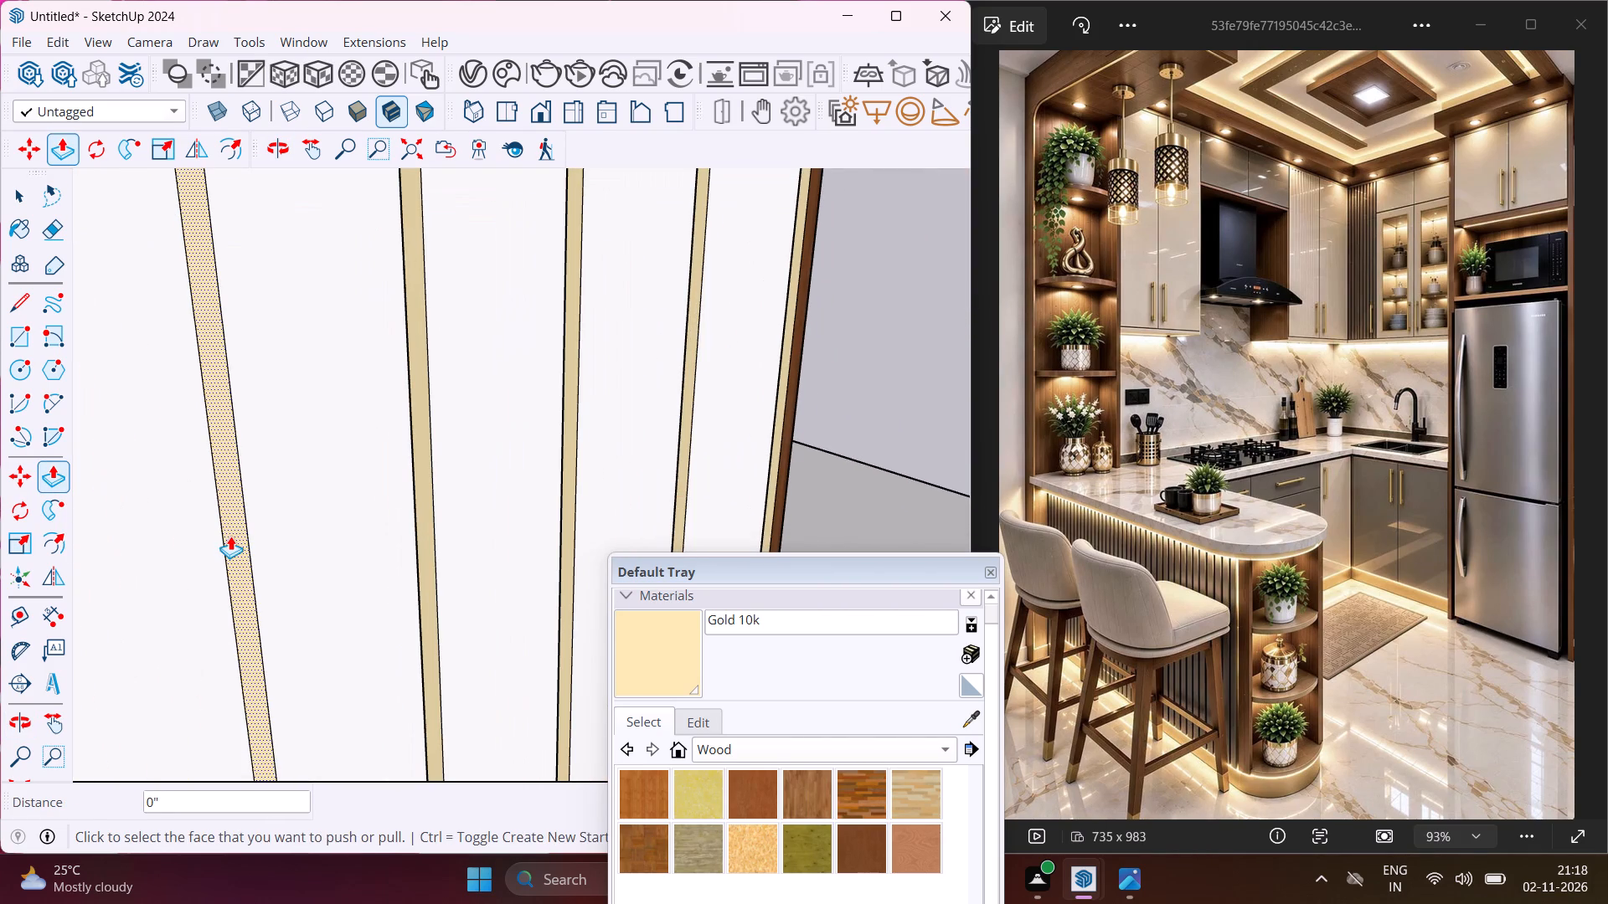
pyautogui.doubleClick(230, 536)
# Push five adjacent gold strips 0.75" into the island's front panel, starting near mid-panel and moving toward the rounded end.
pyautogui.scroll(-15, 293, 432)
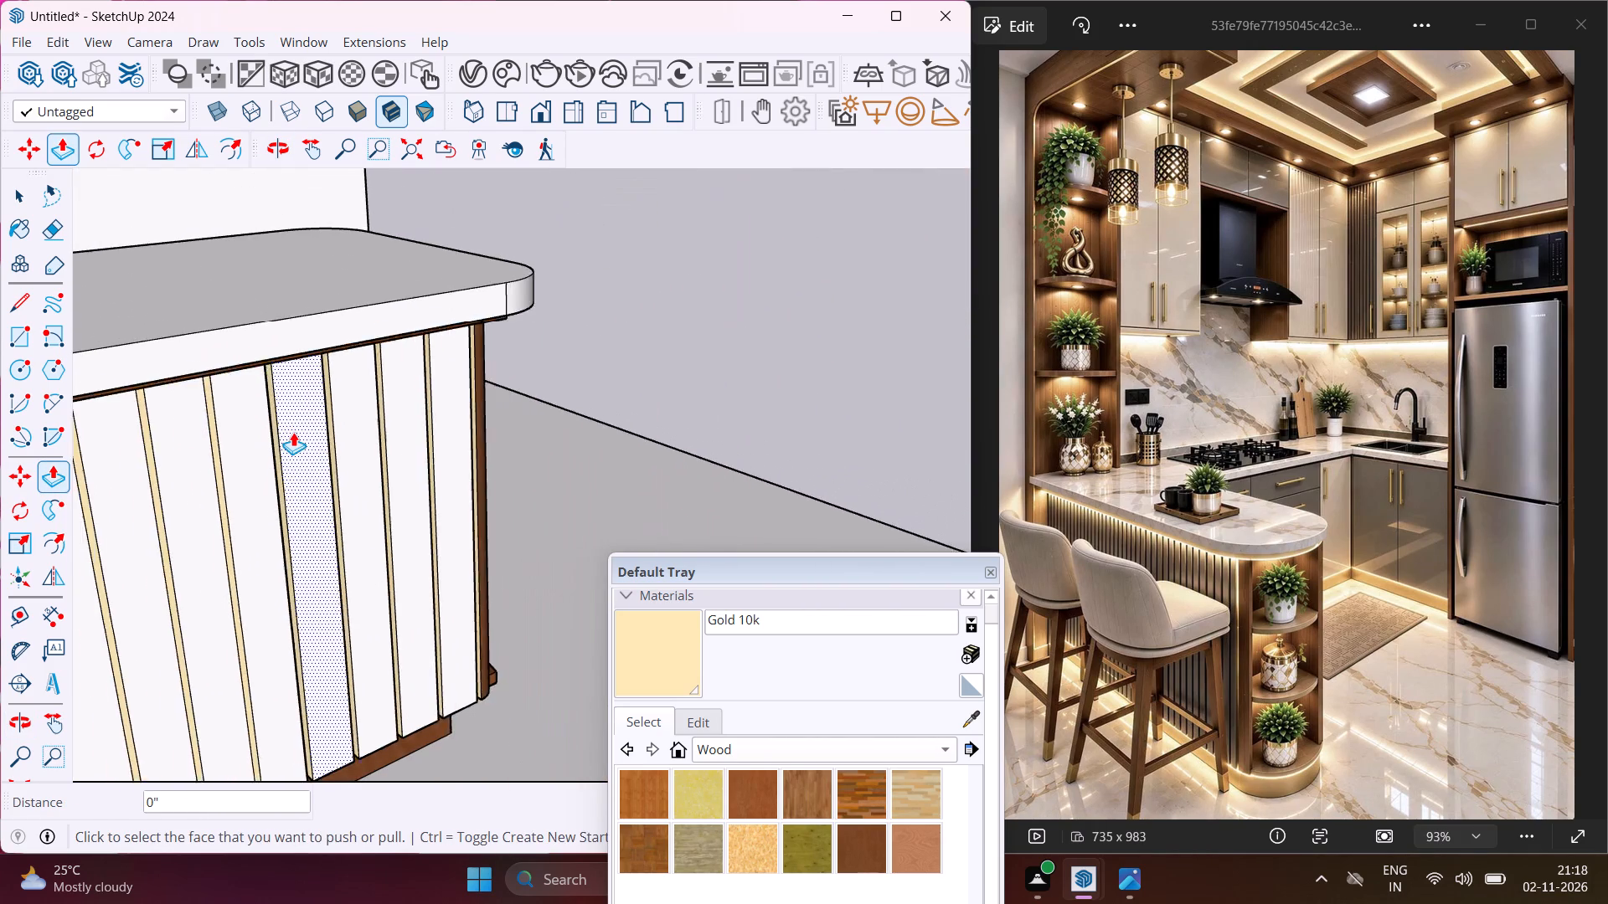
pyautogui.scroll(-17, 293, 431)
pyautogui.scroll(3, 131, 487)
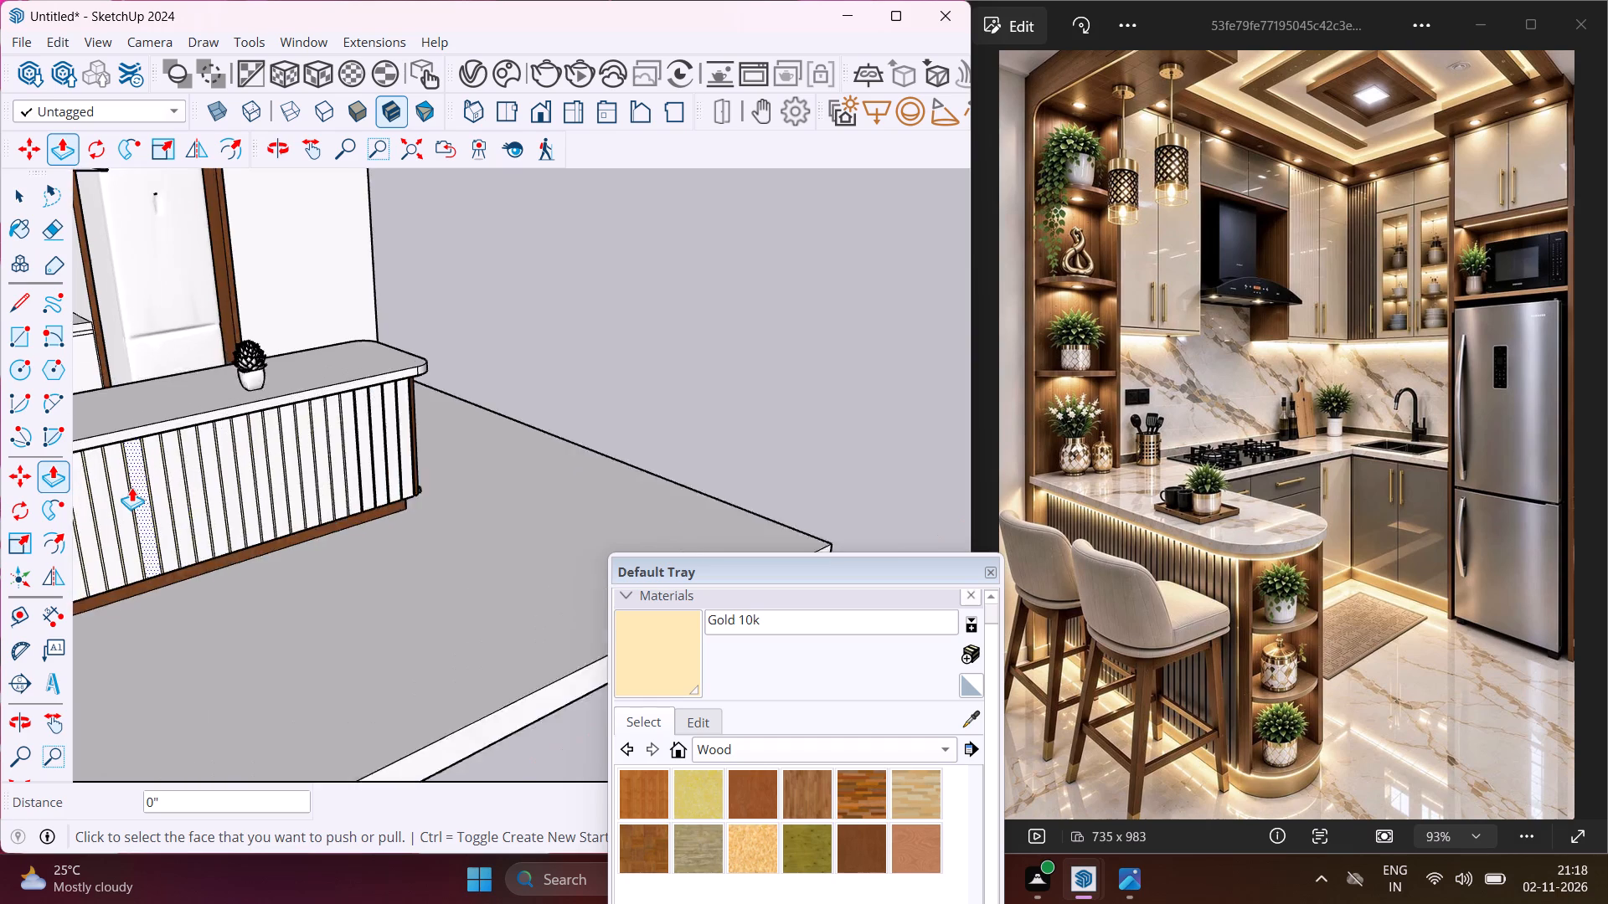
pyautogui.scroll(20, 131, 487)
pyautogui.scroll(4, 131, 487)
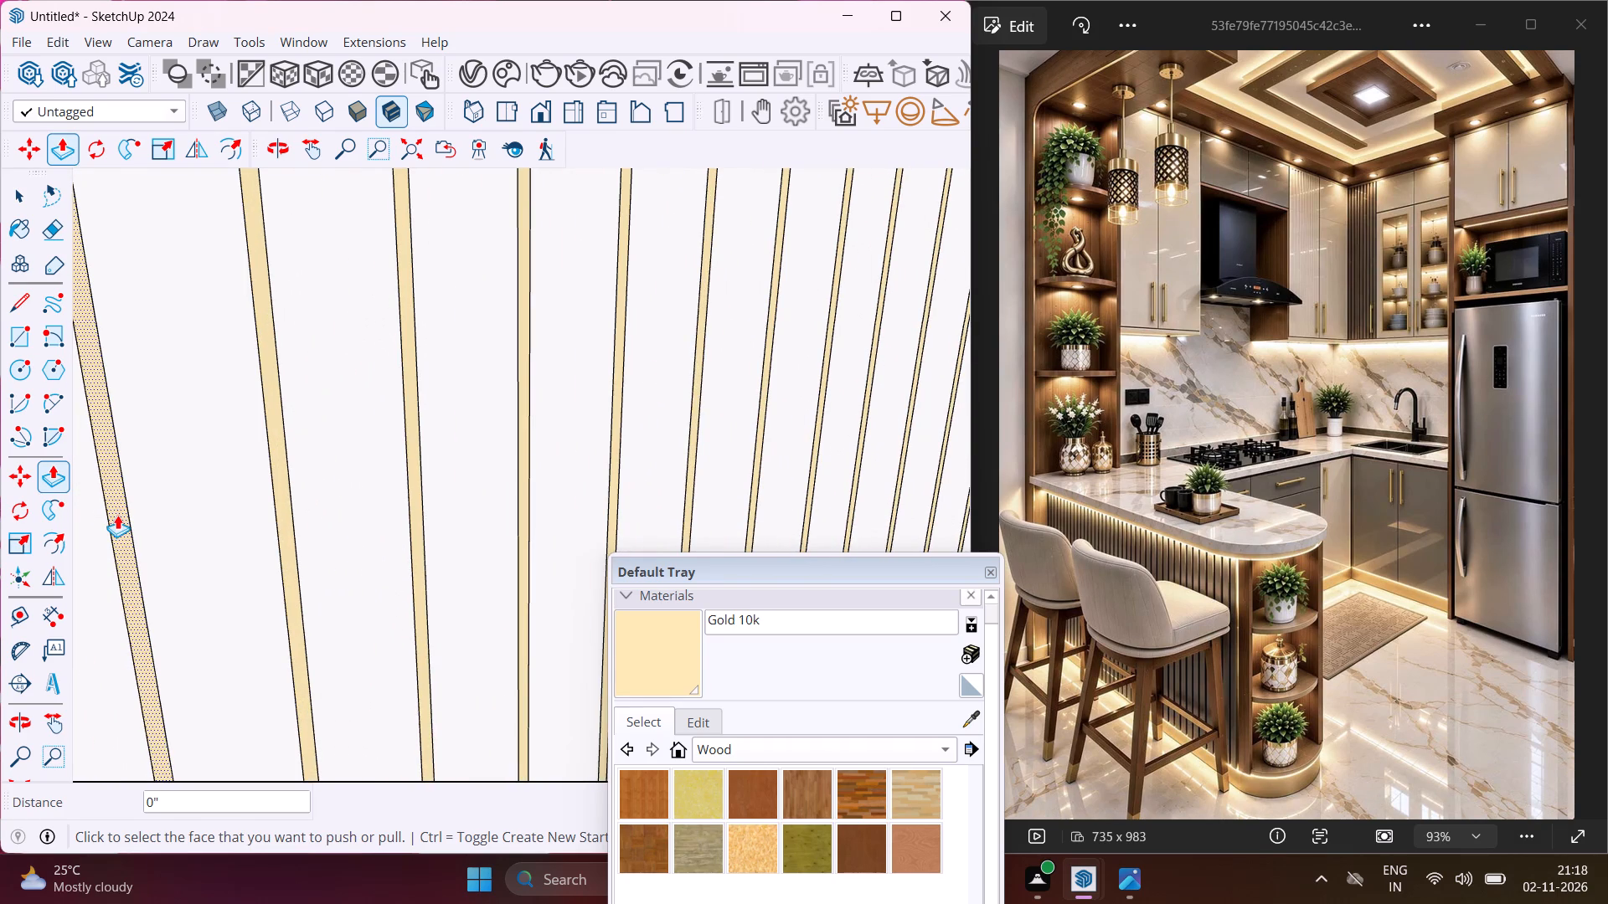
pyautogui.doubleClick(117, 515)
pyautogui.doubleClick(281, 499)
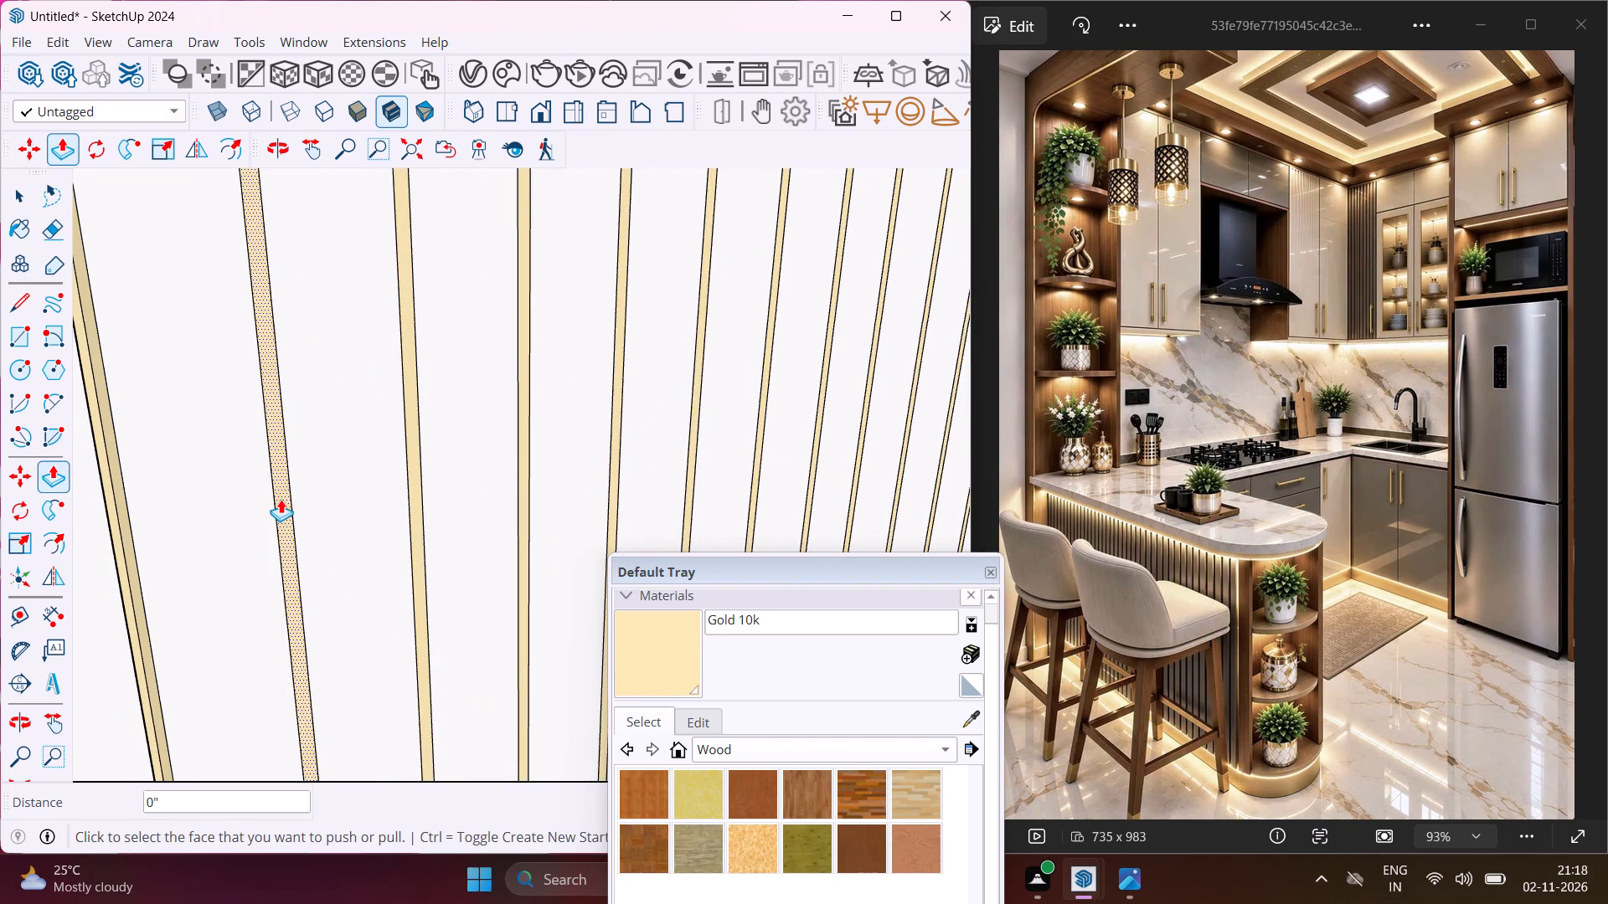
pyautogui.doubleClick(409, 469)
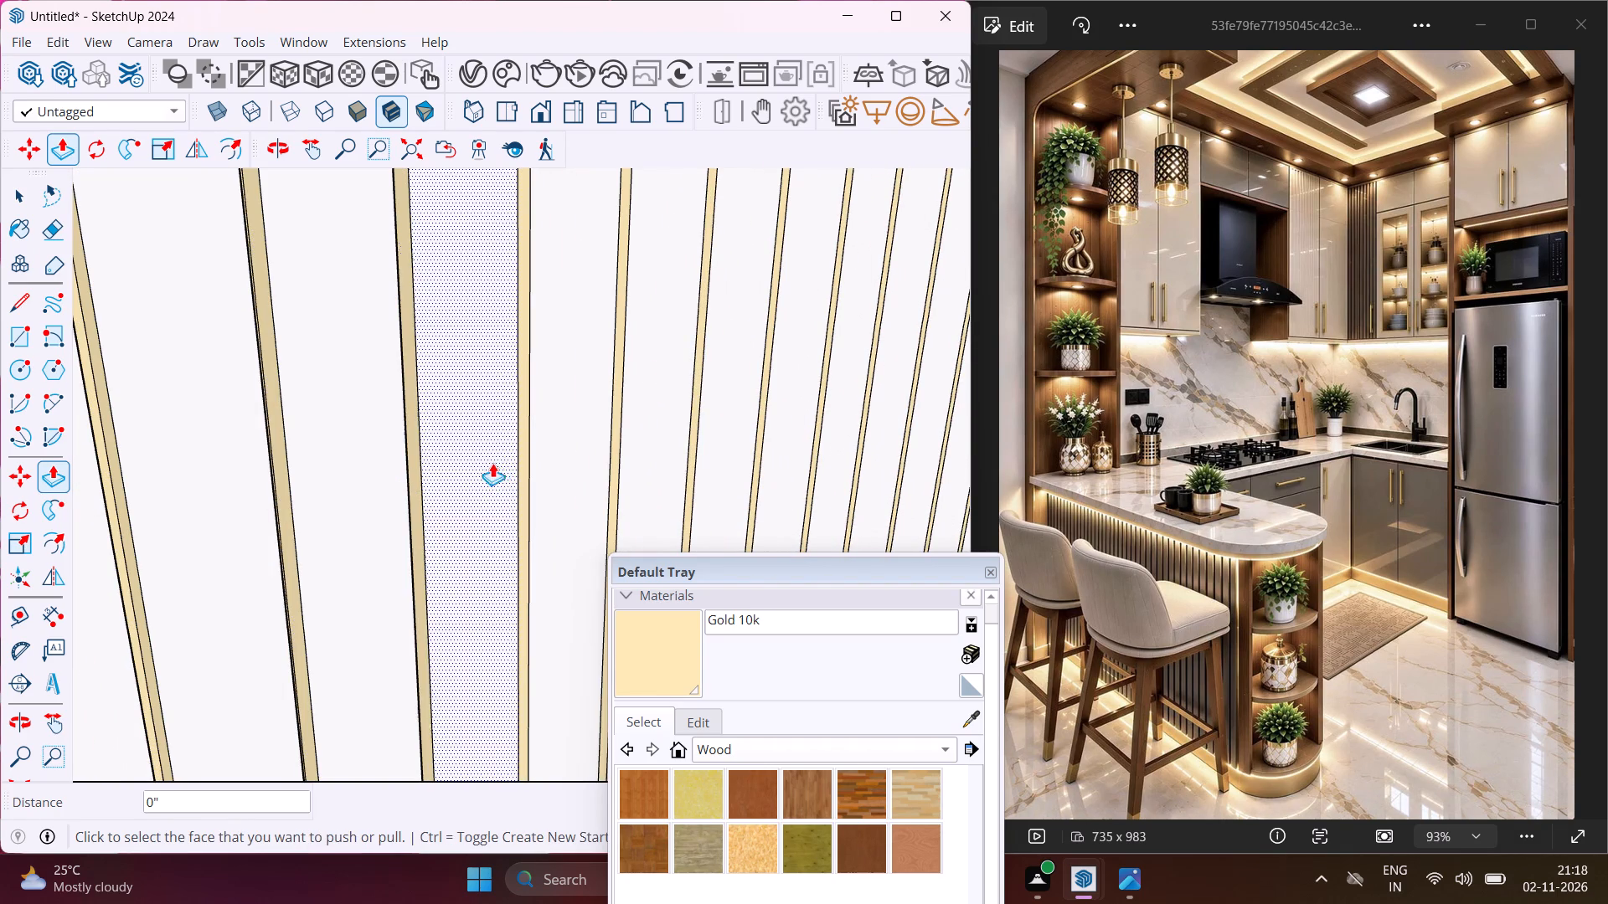
pyautogui.doubleClick(522, 441)
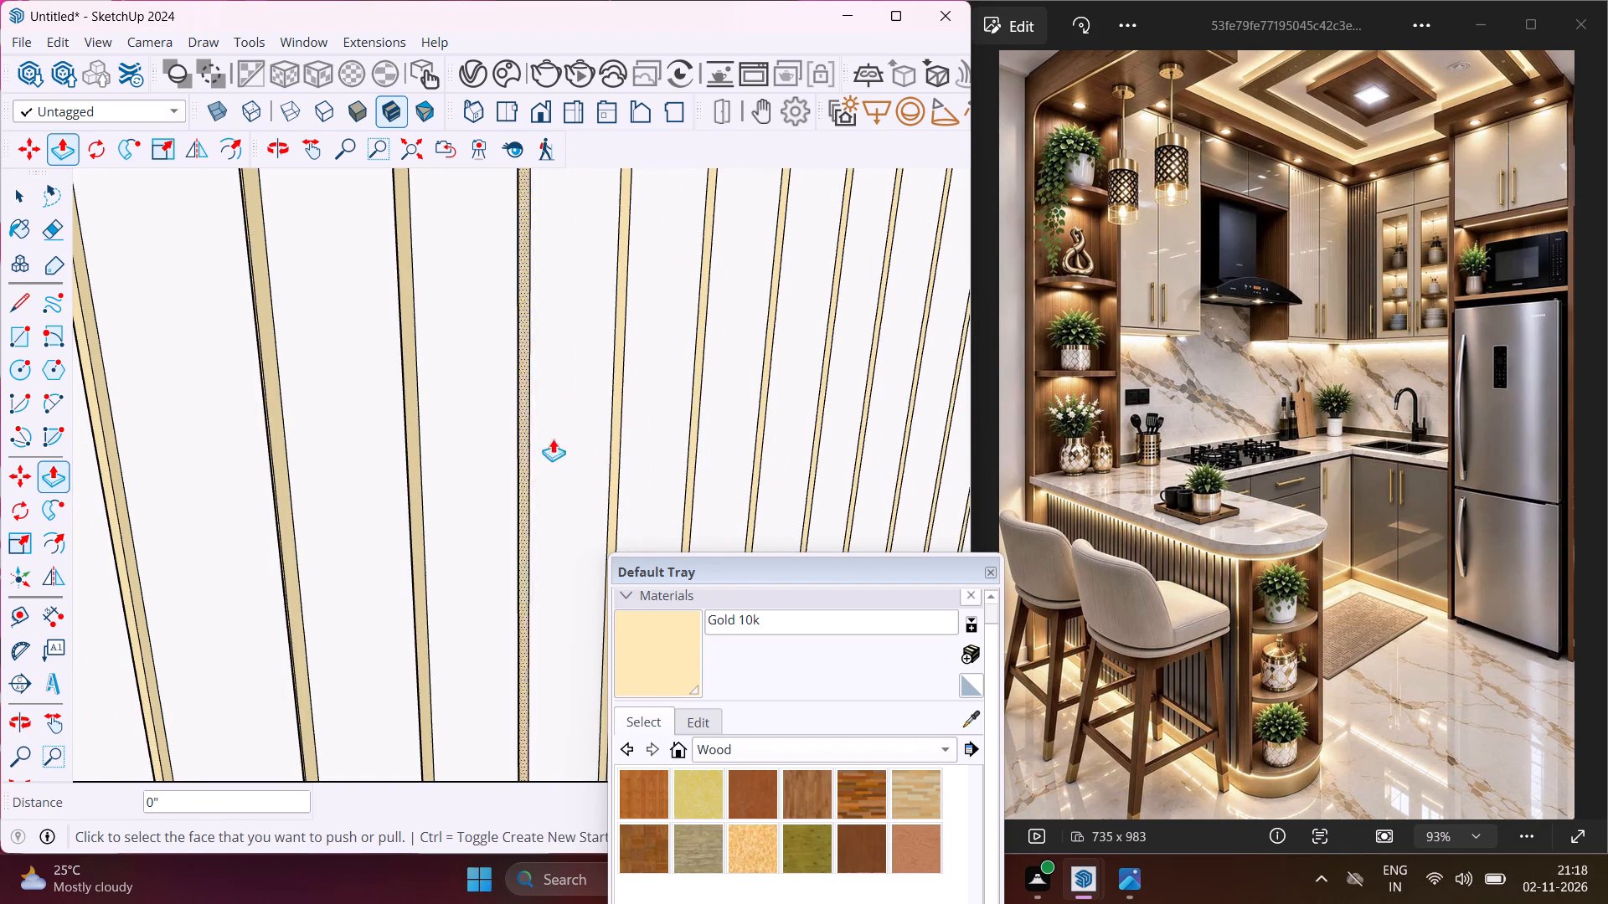
pyautogui.doubleClick(616, 418)
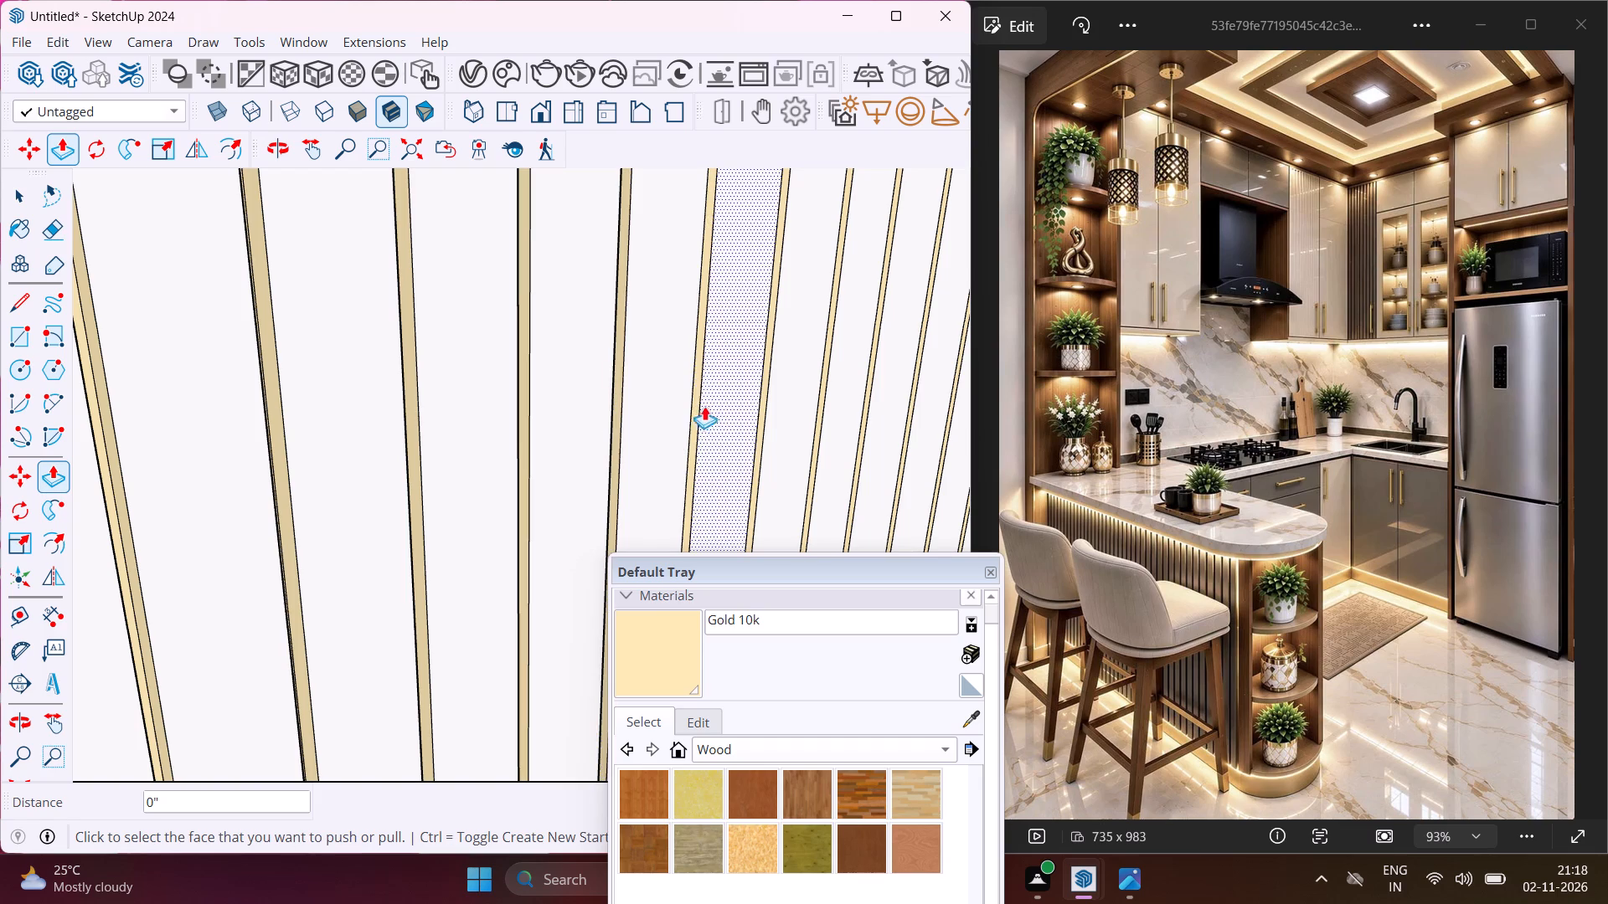
# Push four more gold strips 0.75" into the front panel, continuing from the mid-panel grooves toward the rounded end.
pyautogui.scroll(3, 693, 400)
pyautogui.doubleClick(693, 399)
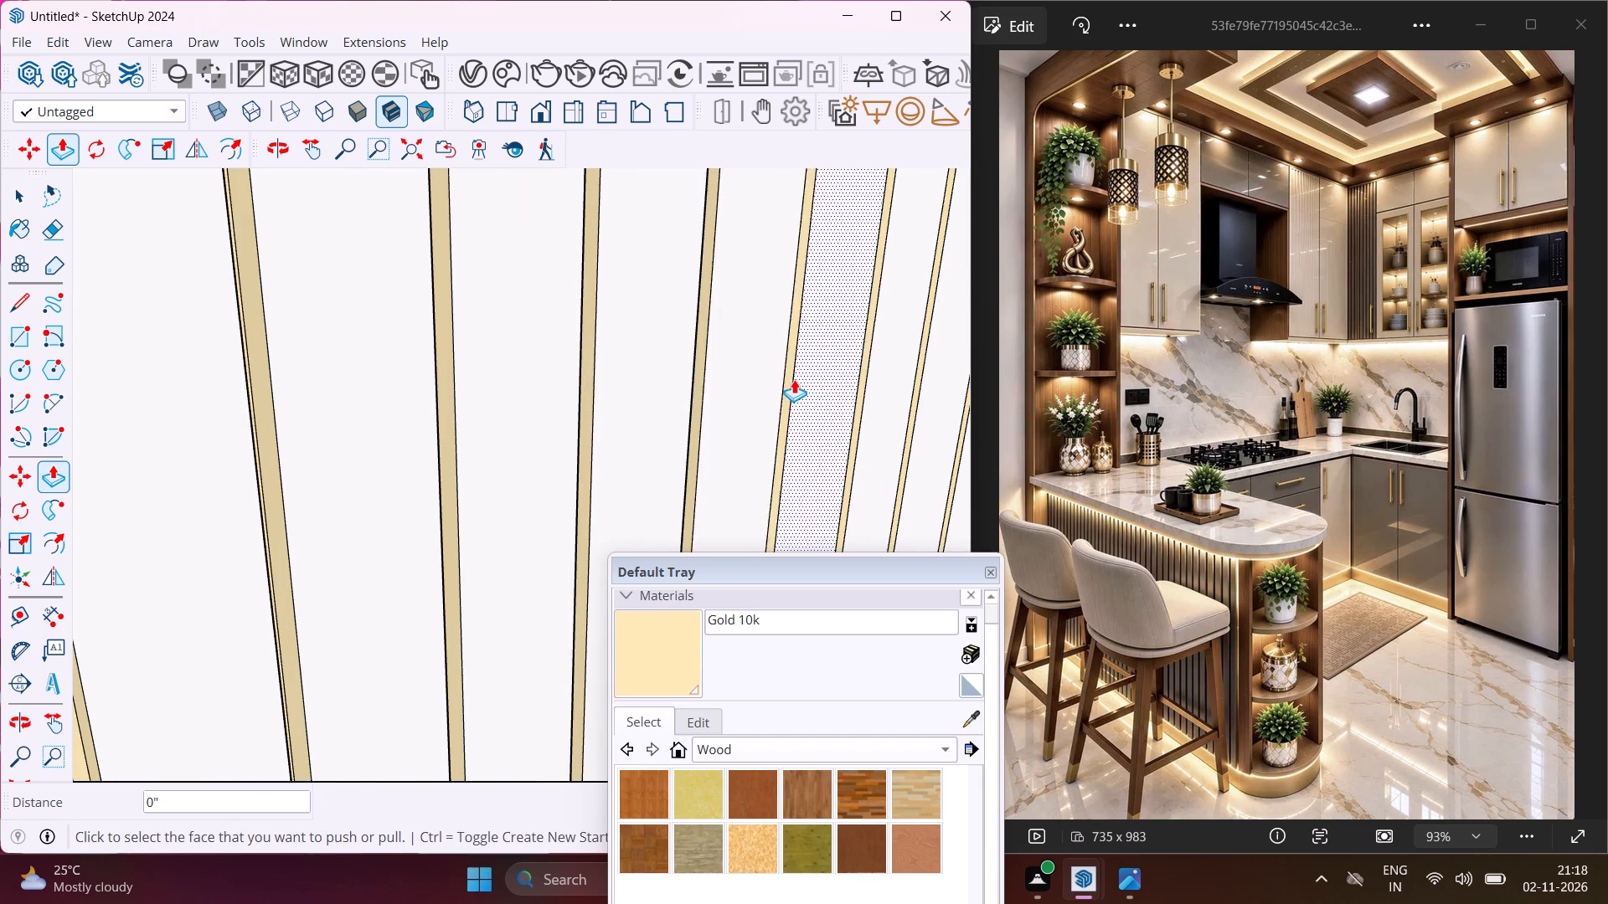
pyautogui.scroll(2, 794, 379)
pyautogui.doubleClick(783, 383)
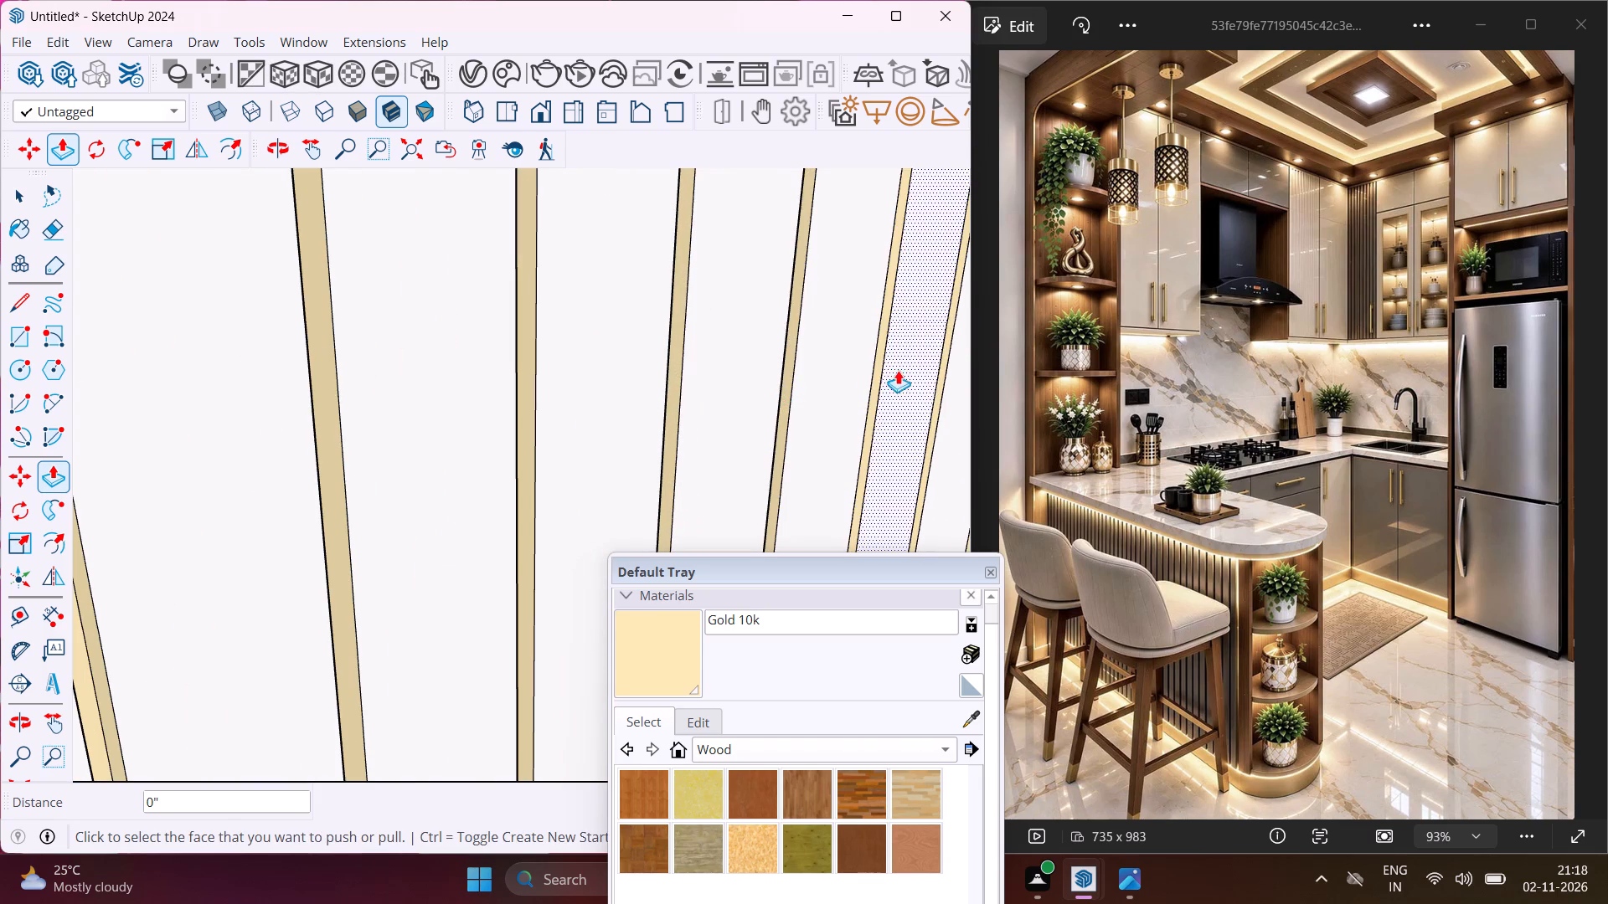
pyautogui.doubleClick(877, 371)
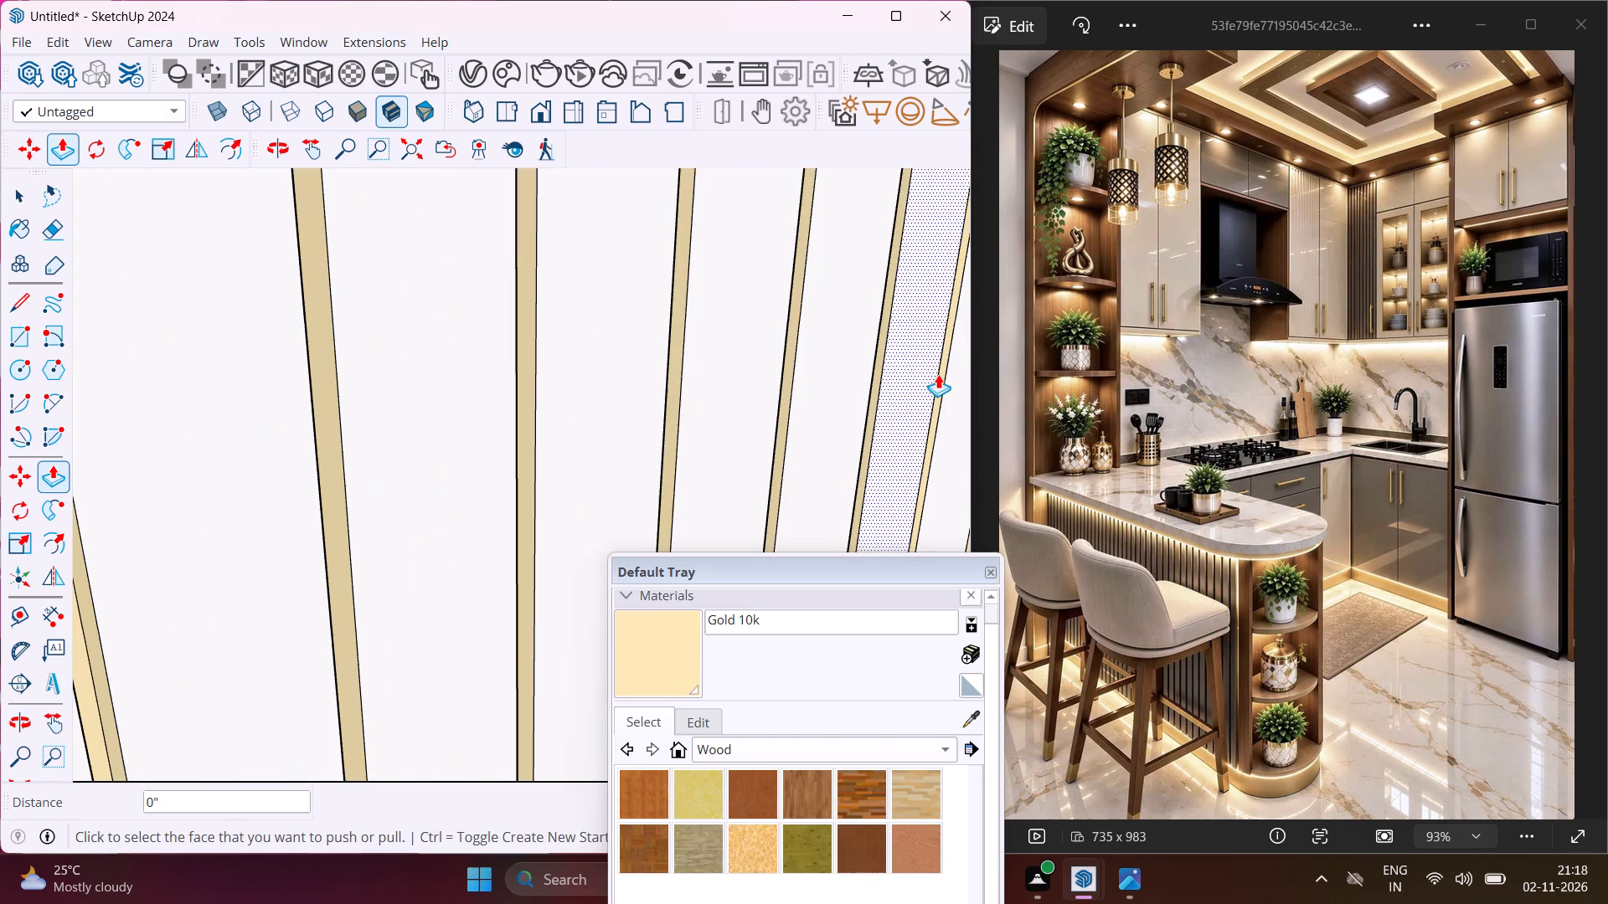
pyautogui.doubleClick(941, 373)
# Push three more gold strips 0.75" into the panel between the mid-panel grooves and those near the rounded end.
pyautogui.scroll(-5, 418, 384)
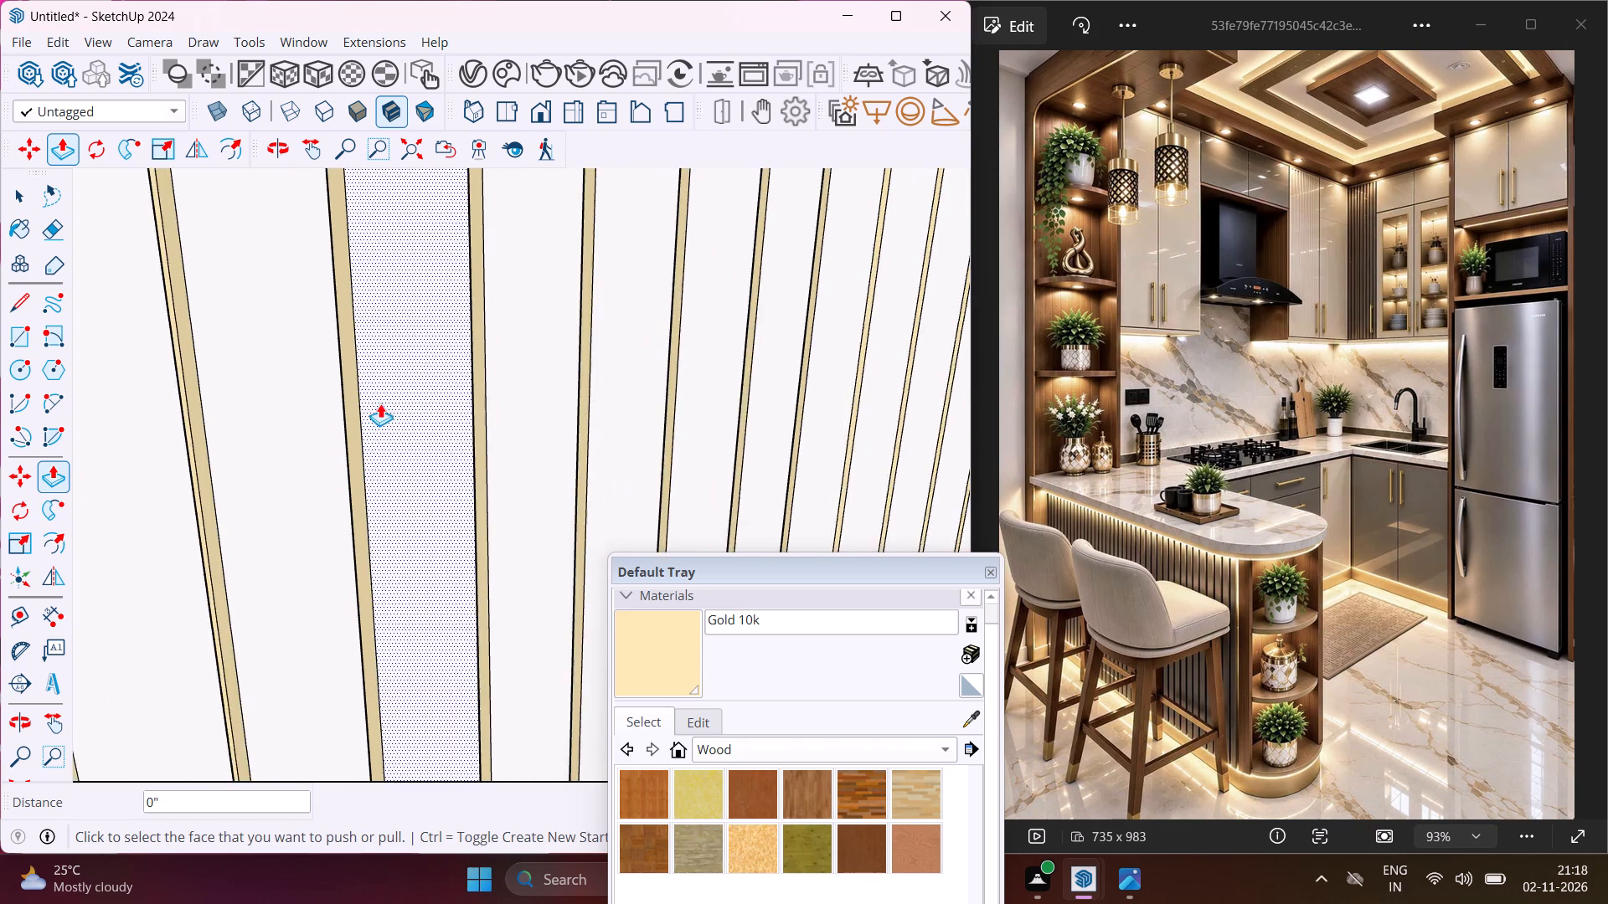
pyautogui.scroll(-3, 379, 403)
pyautogui.scroll(10, 812, 367)
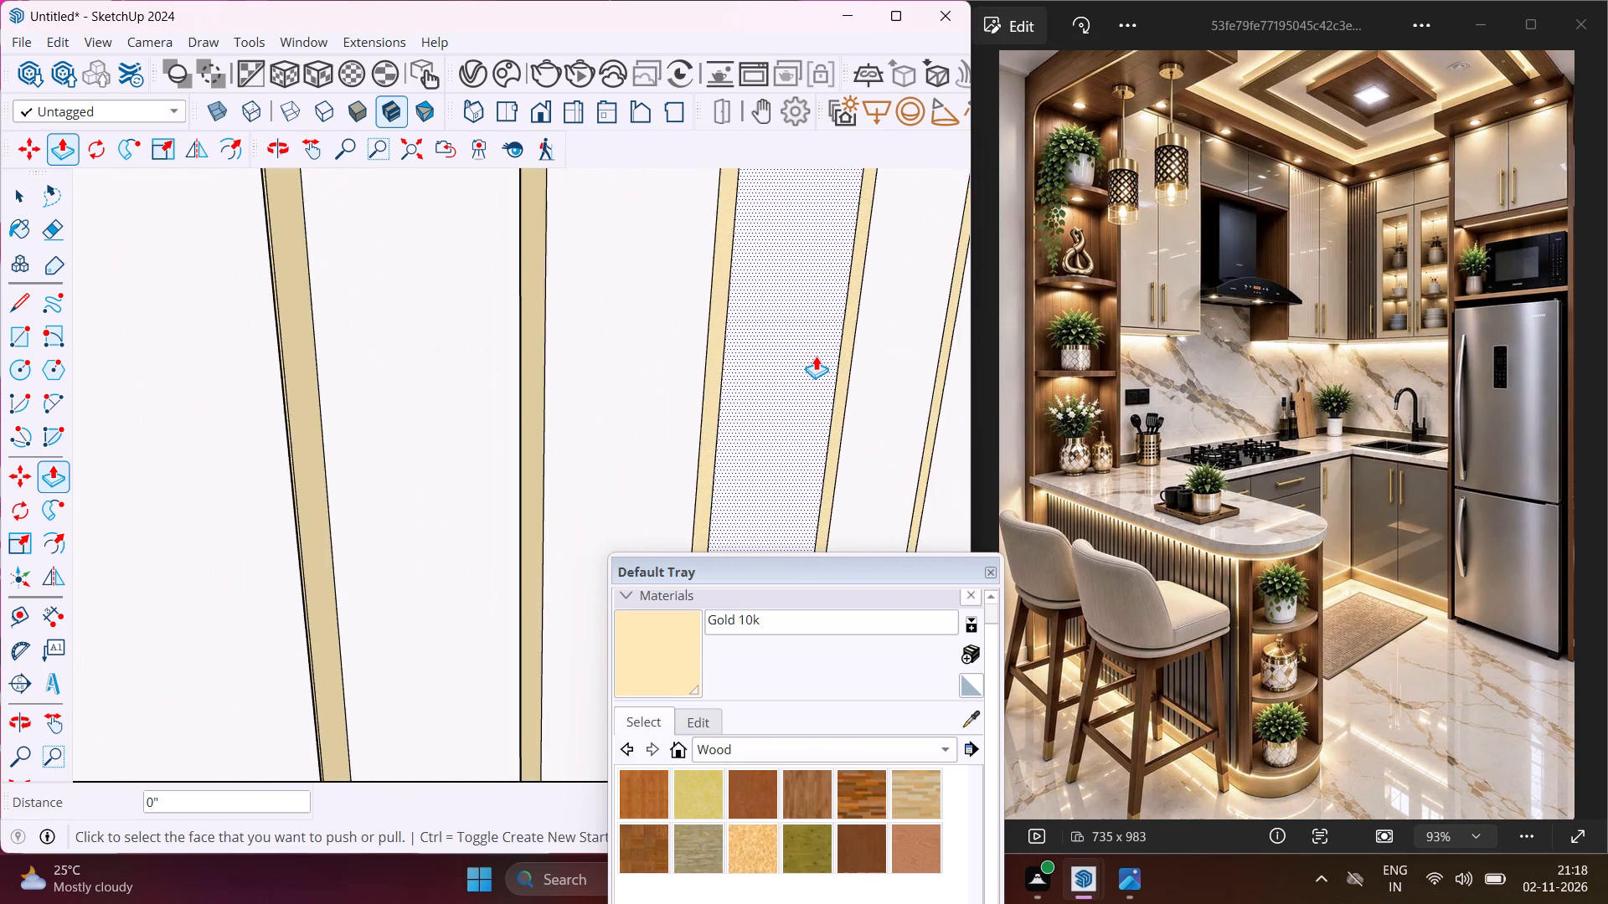
pyautogui.scroll(5, 816, 356)
pyautogui.doubleClick(636, 394)
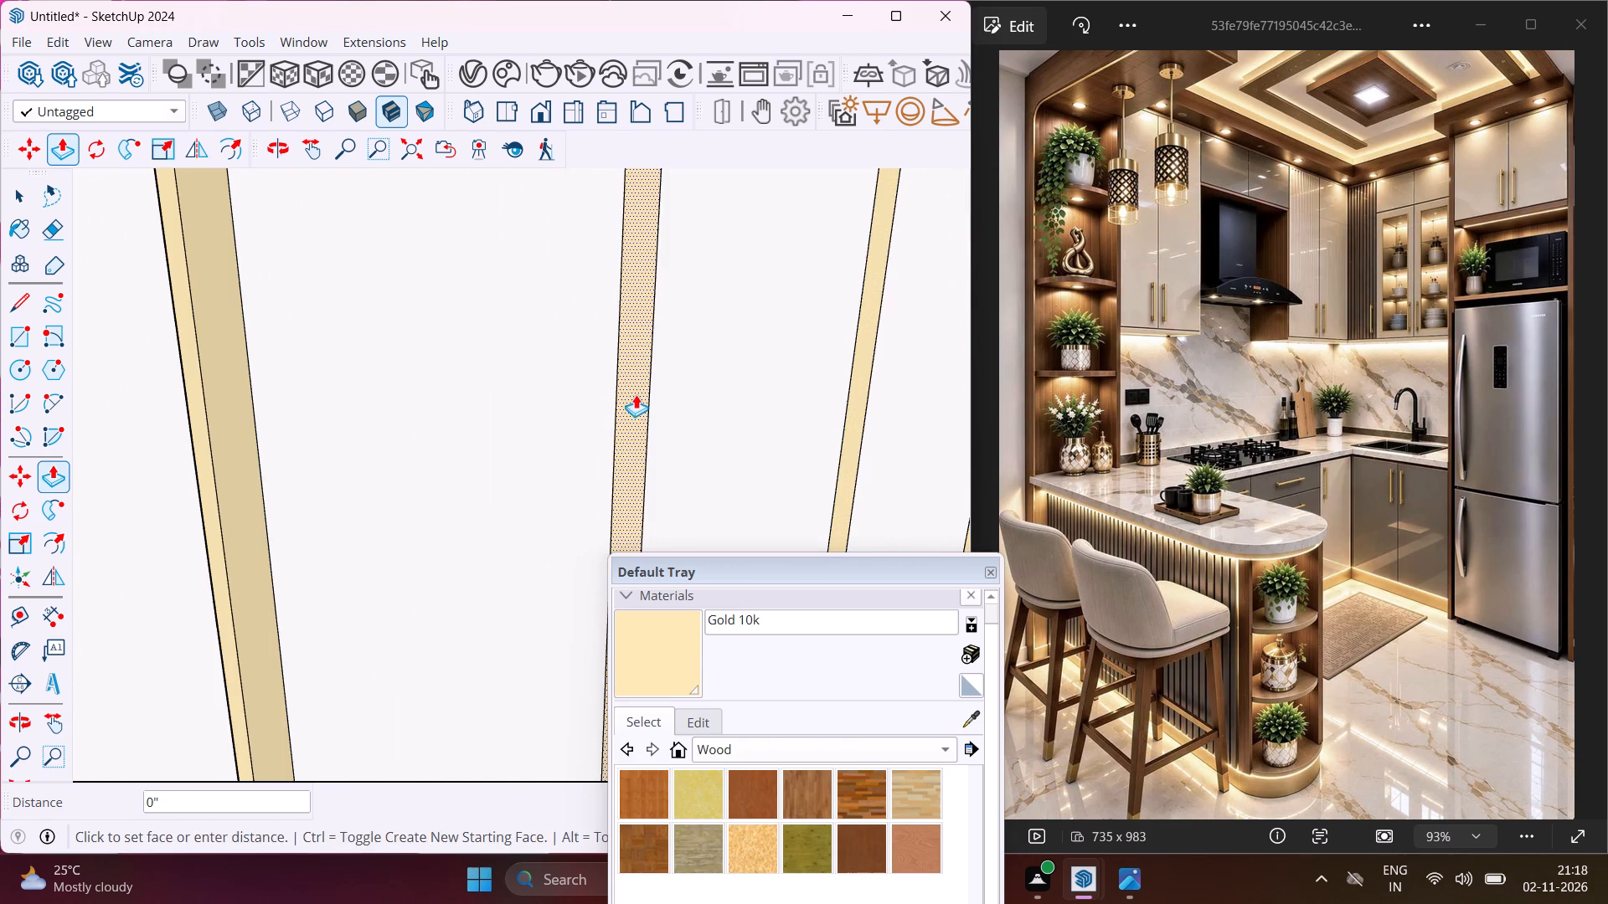
pyautogui.doubleClick(863, 368)
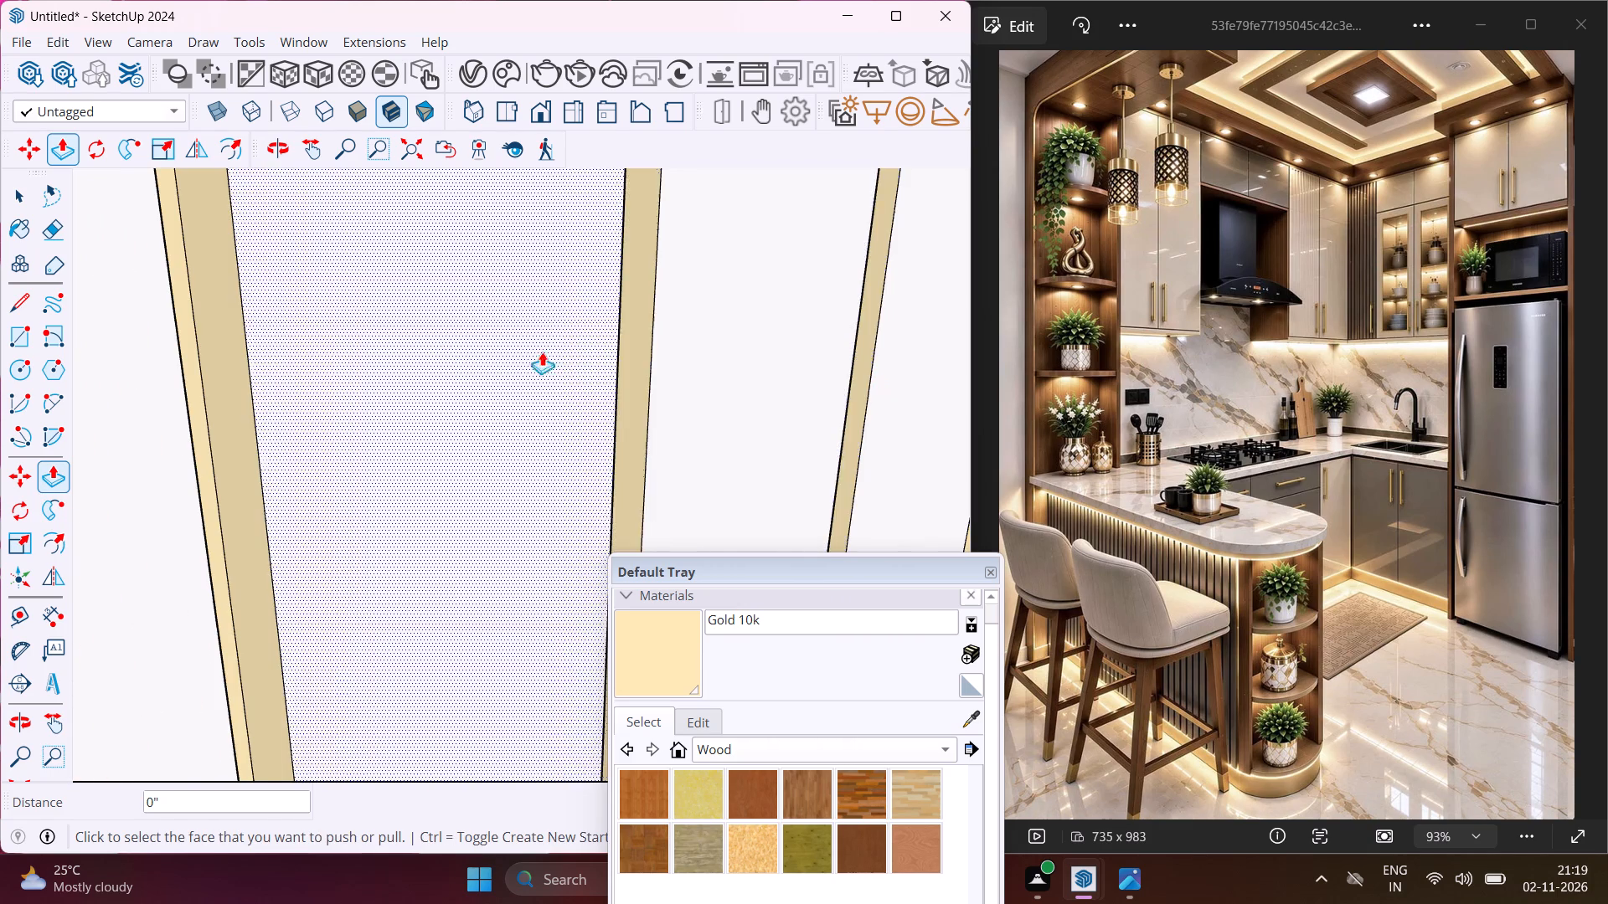
pyautogui.scroll(-8, 440, 344)
pyautogui.scroll(8, 878, 362)
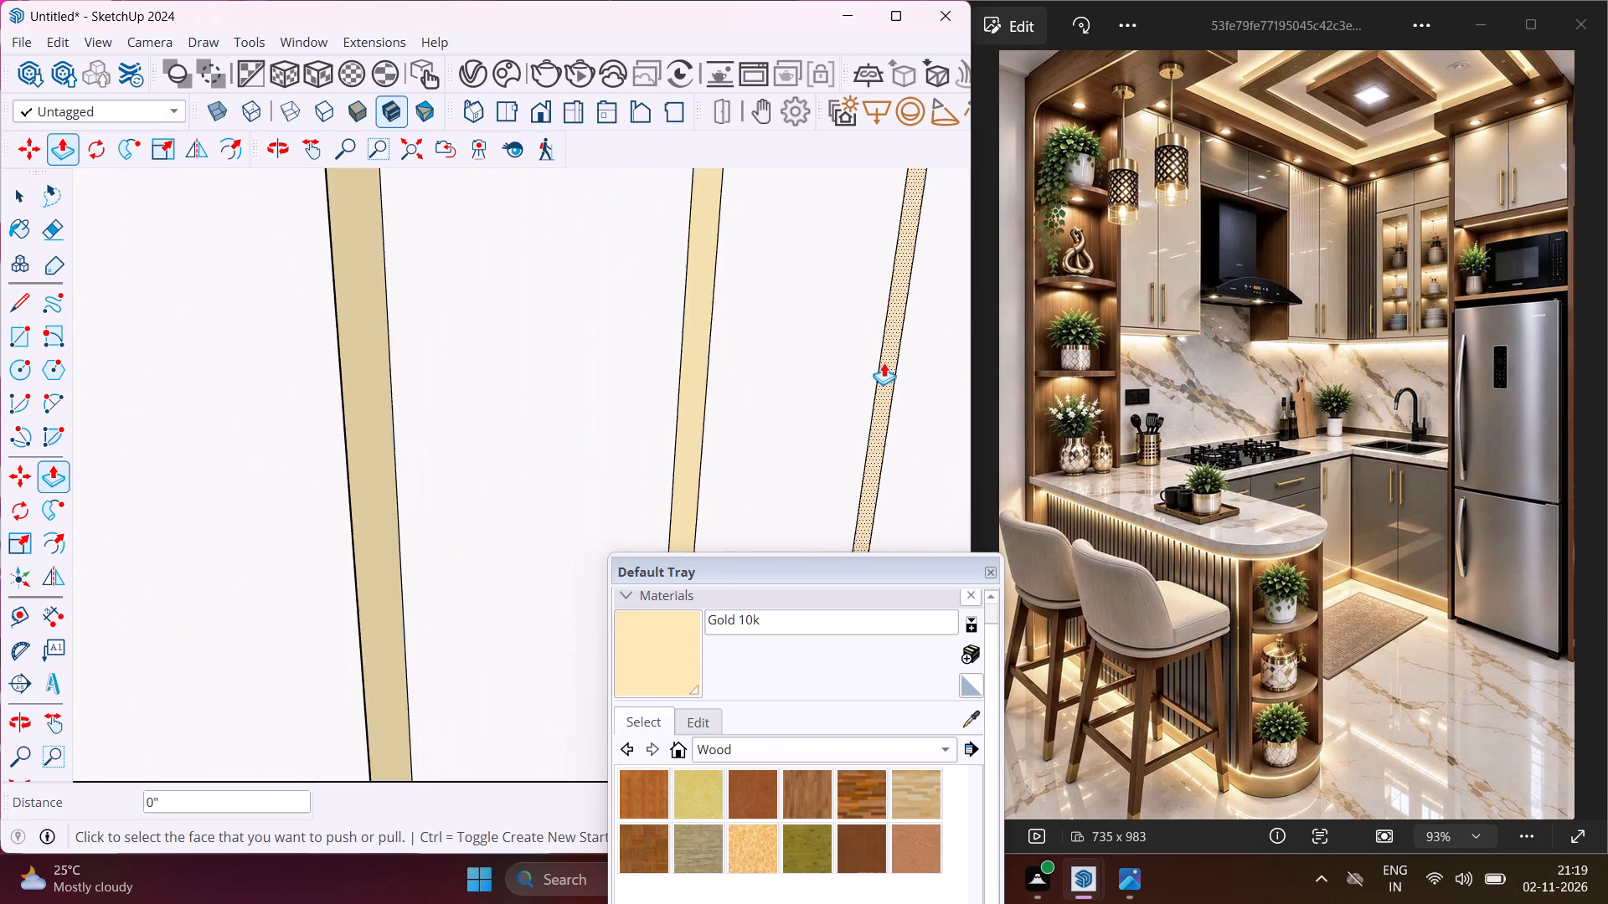
pyautogui.doubleClick(885, 362)
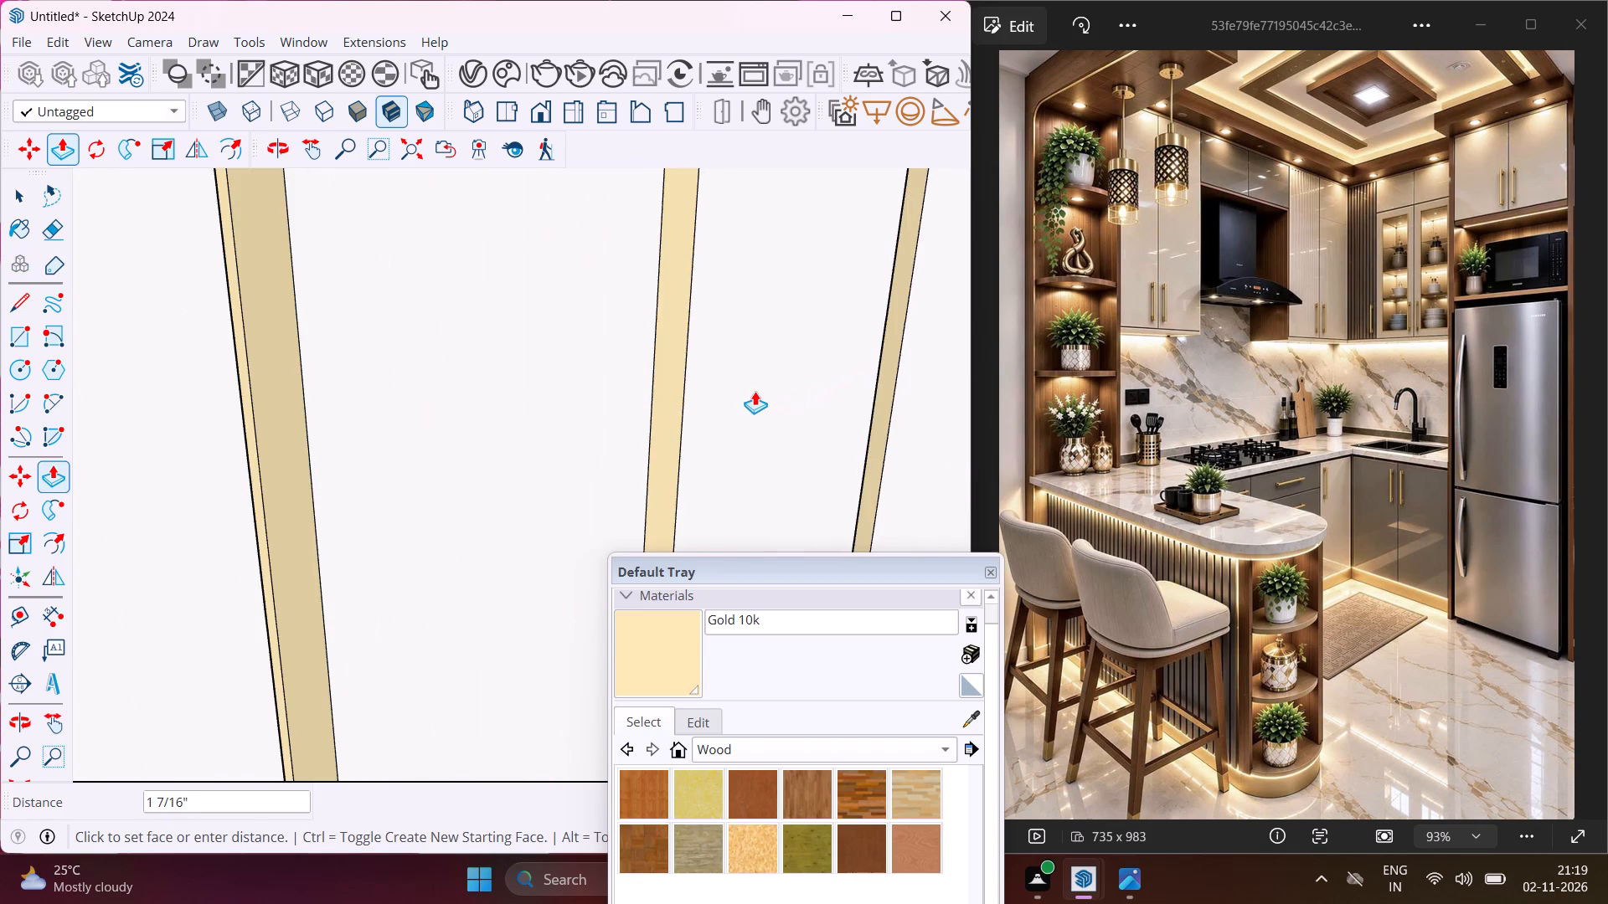
pyautogui.press('Escape')
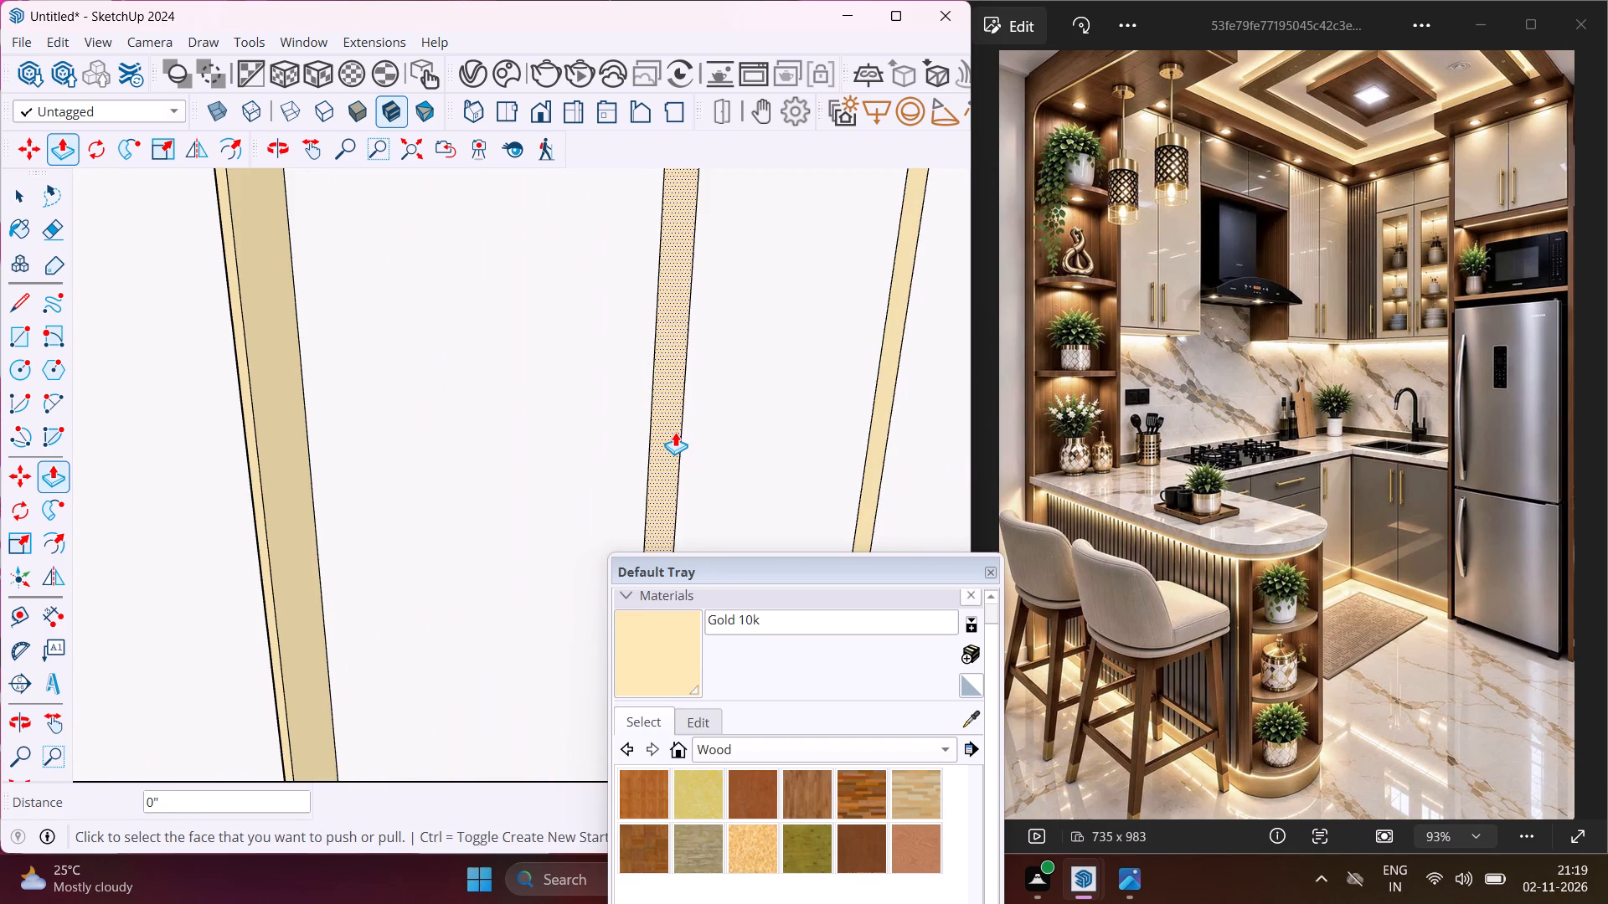
pyautogui.doubleClick(675, 432)
# Push the last two flush gold strips between the mid-panel and rounded-end grooves 0.75" into the front panel.
pyautogui.moveTo(650, 433); pyautogui.dragTo(457, 433, button='middle')
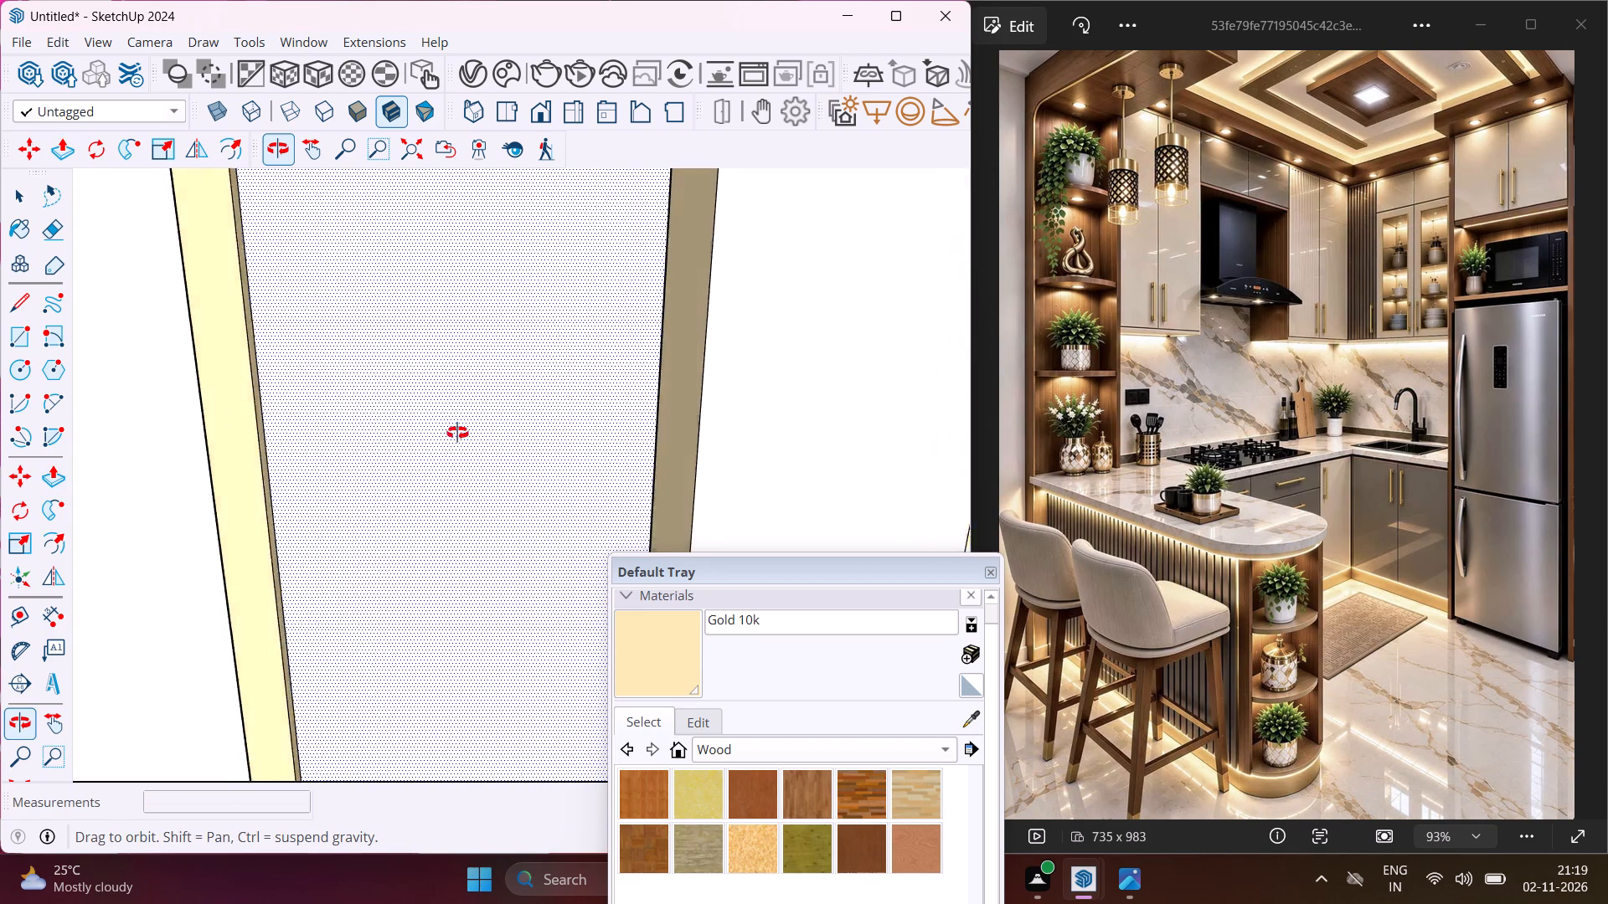
pyautogui.moveTo(457, 433); pyautogui.dragTo(358, 433, button='middle')
pyautogui.scroll(-6, 358, 433)
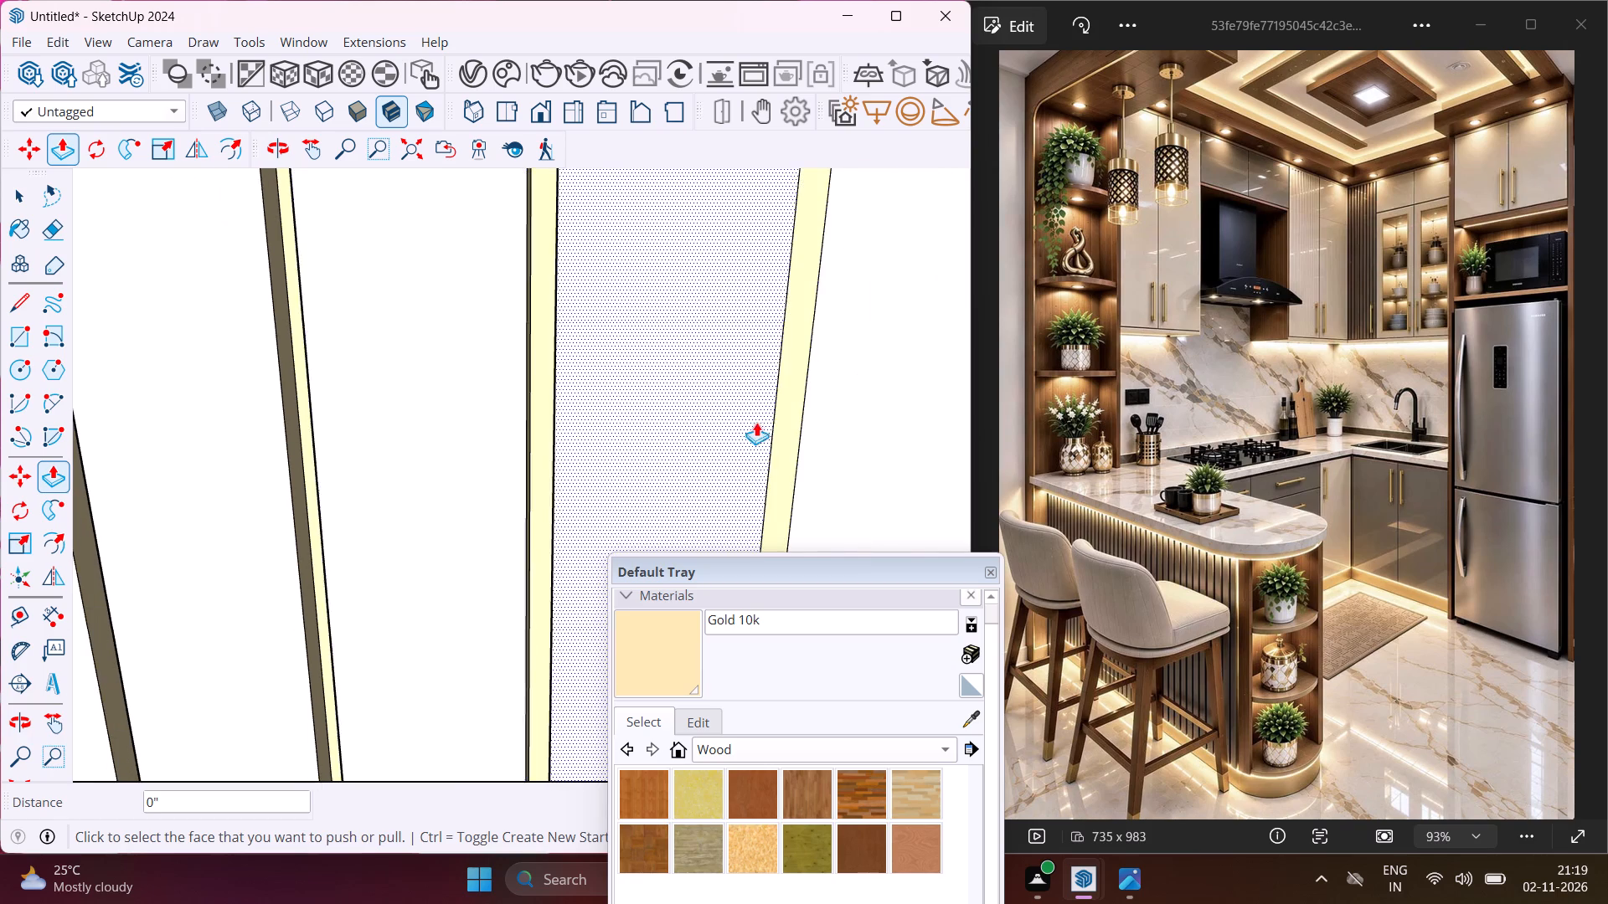
pyautogui.scroll(3, 759, 422)
pyautogui.doubleClick(794, 408)
pyautogui.scroll(-7, 443, 394)
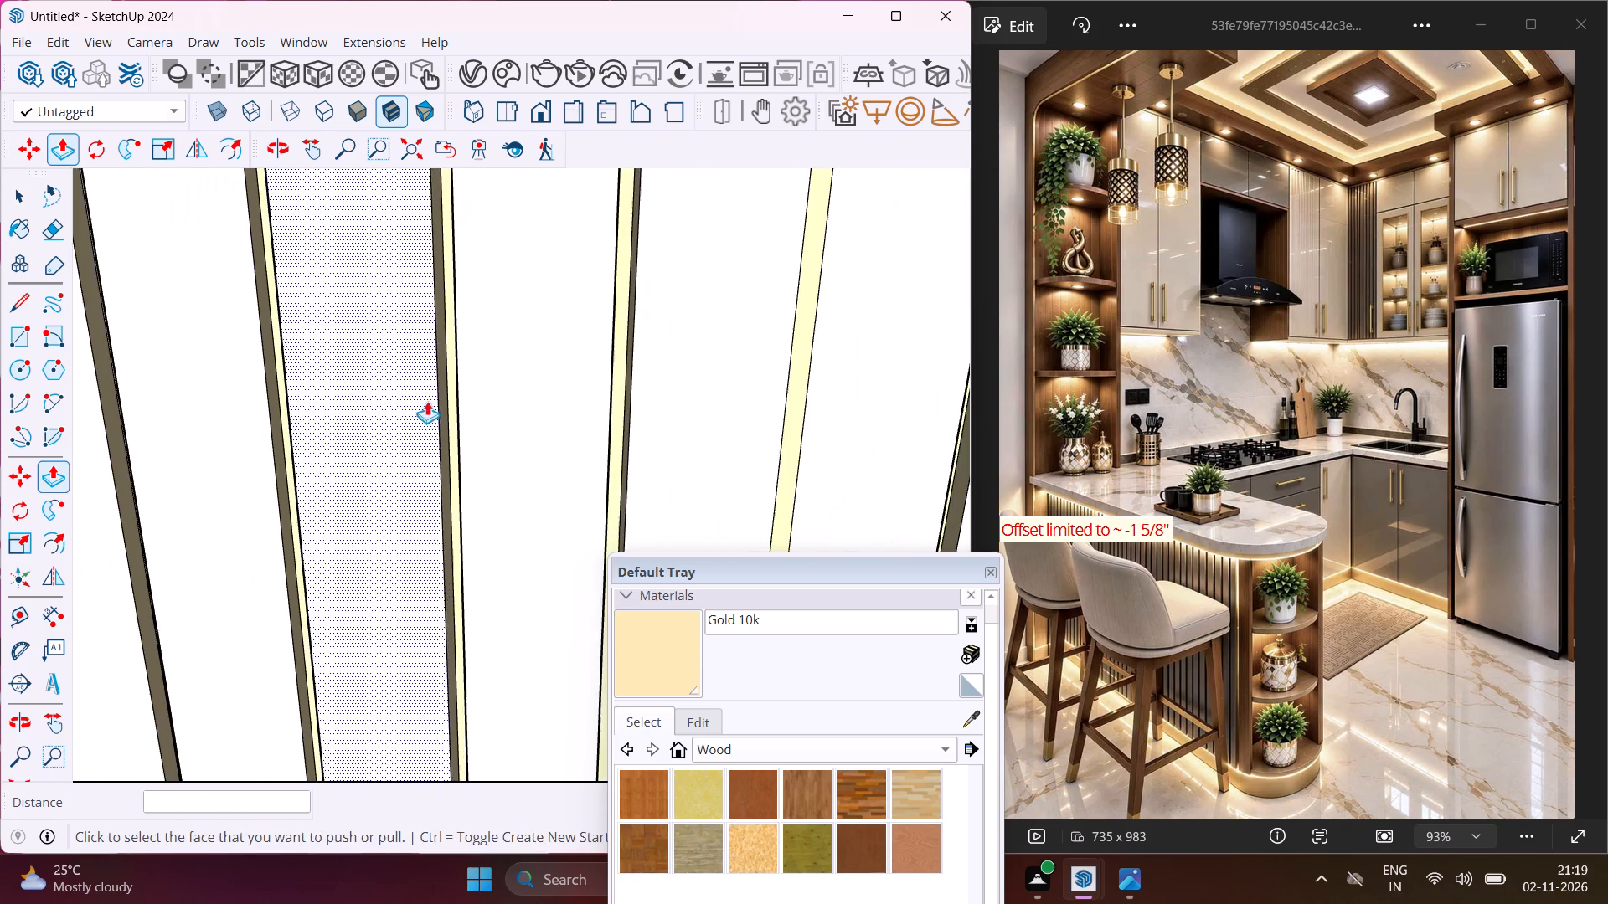
pyautogui.scroll(3, 772, 405)
pyautogui.doubleClick(808, 398)
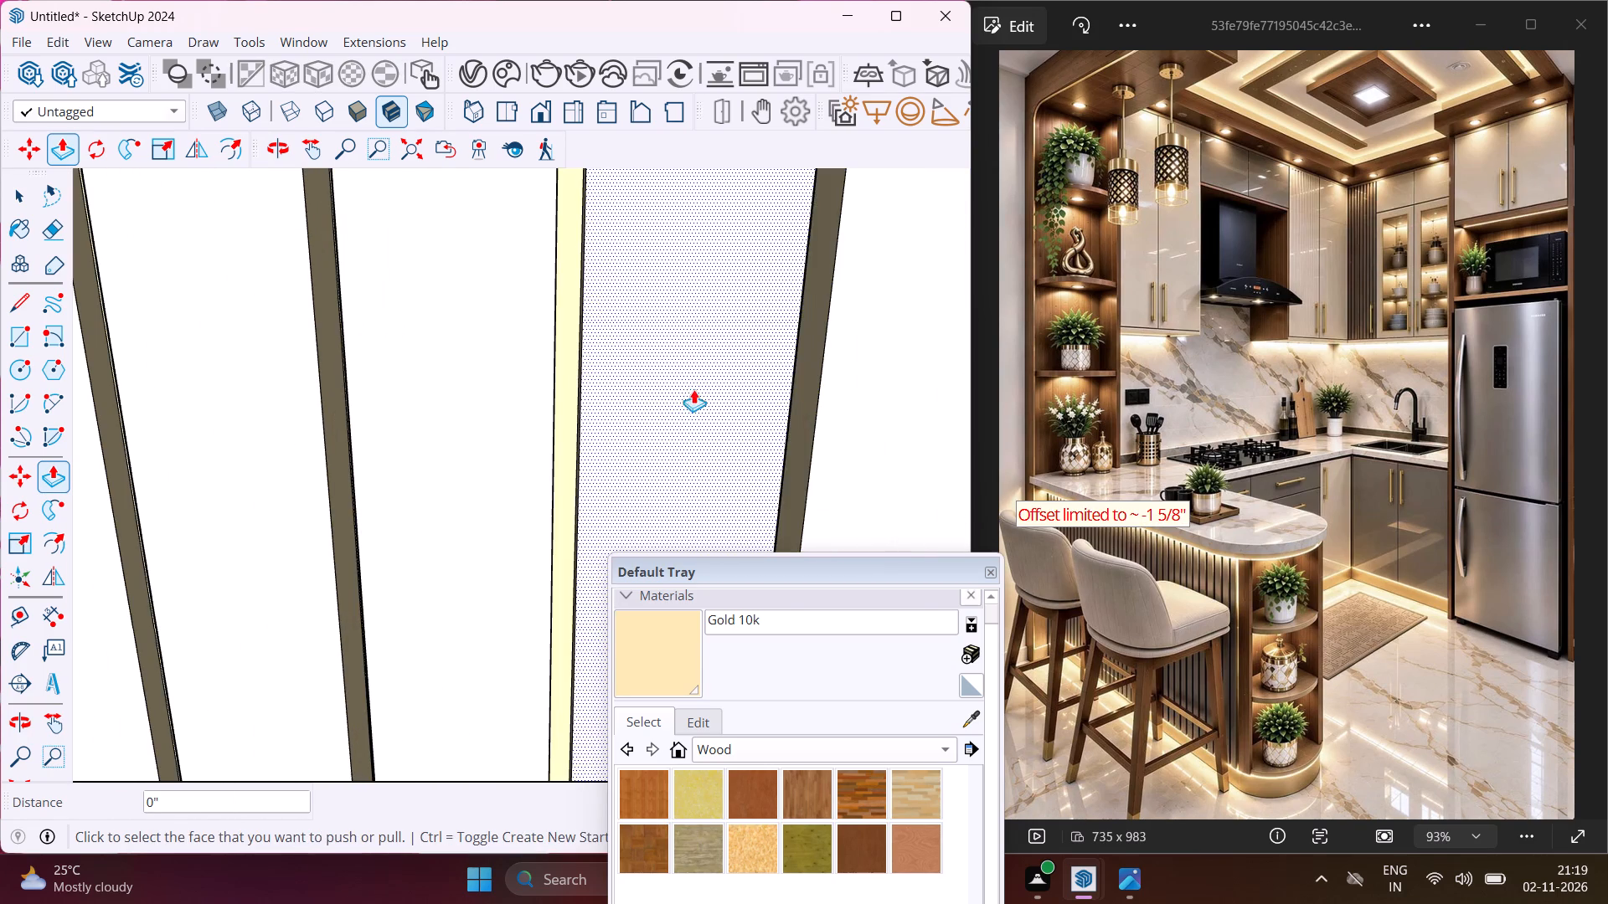
# Push two adjacent gold strips near the shelf-unit end of the island's front panel 0.75" inward.
pyautogui.scroll(-17, 683, 391)
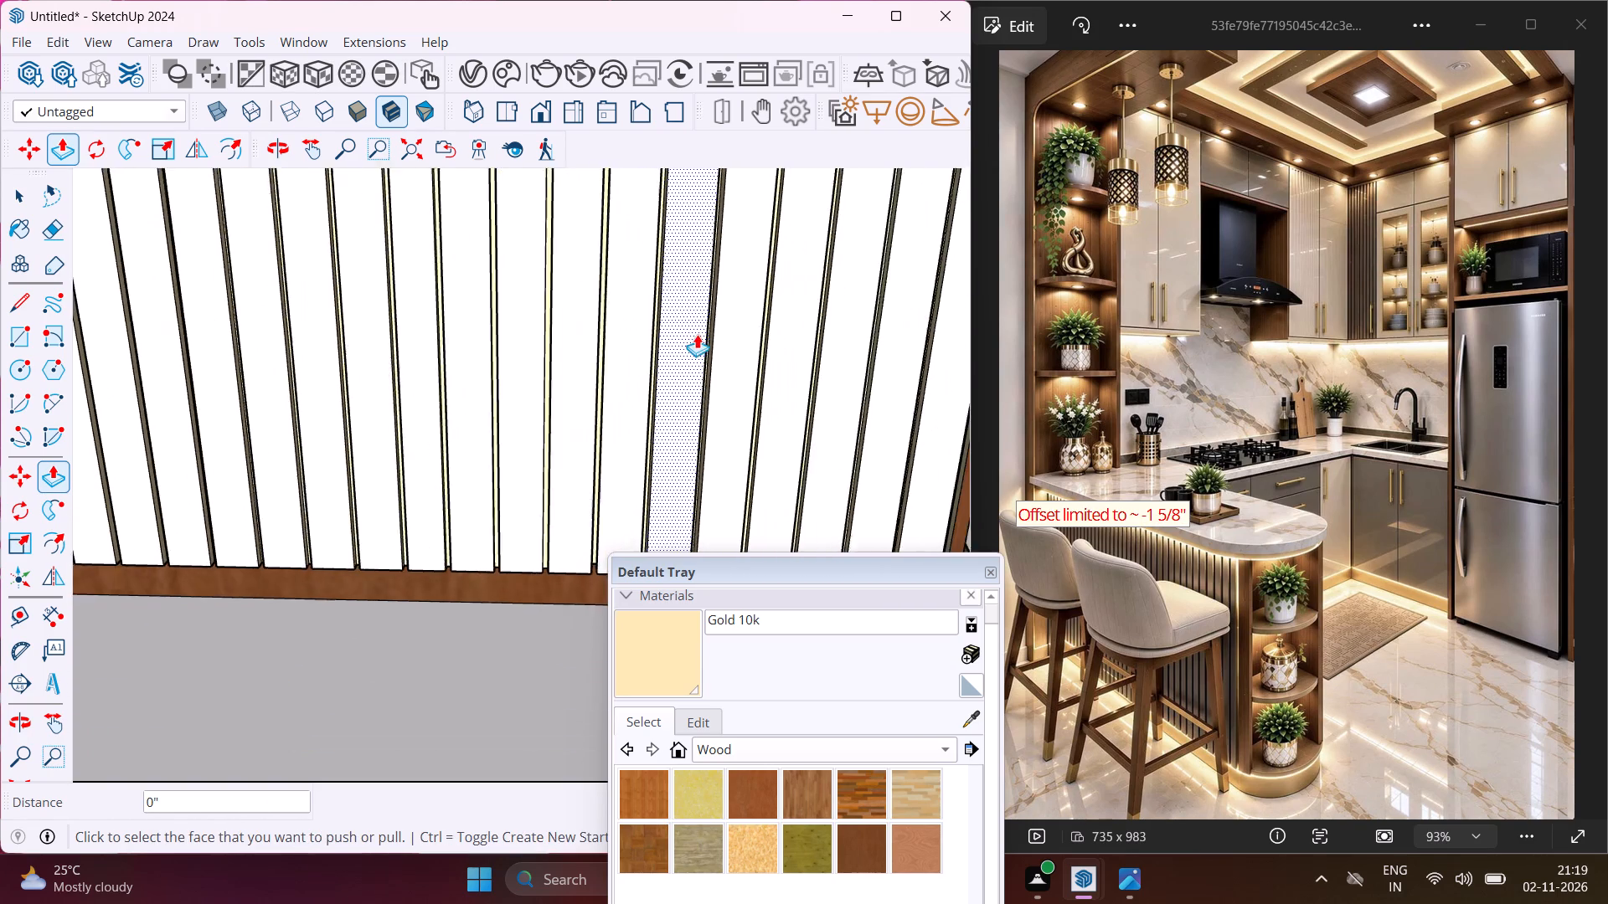
pyautogui.scroll(-5, 657, 331)
pyautogui.scroll(-4, 533, 351)
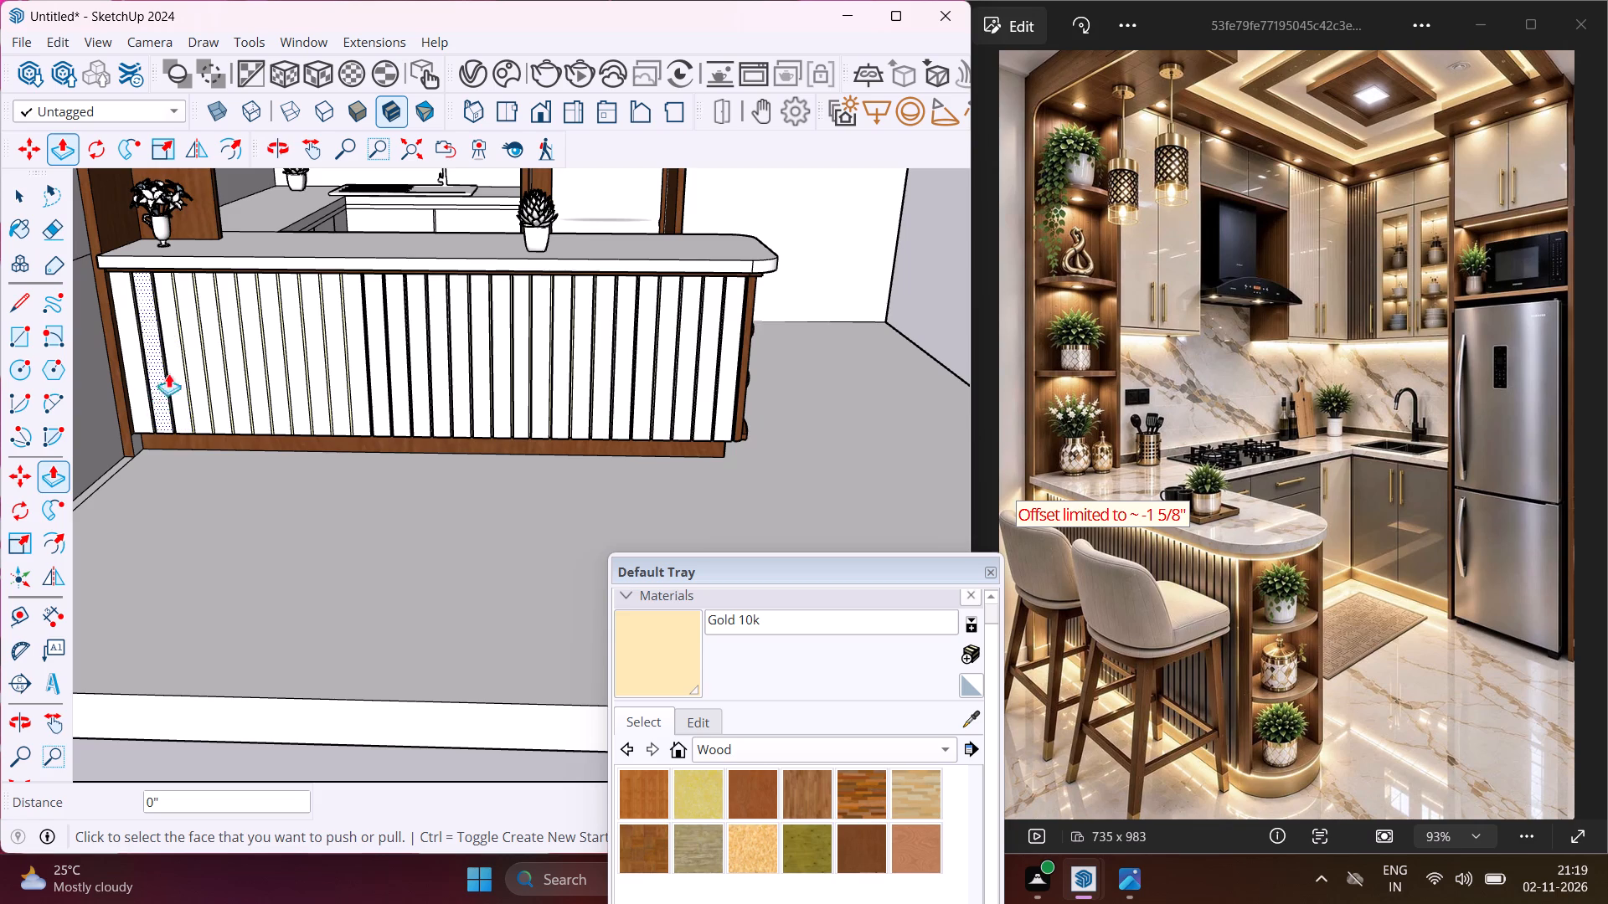
pyautogui.scroll(20, 180, 358)
pyautogui.scroll(3, 180, 352)
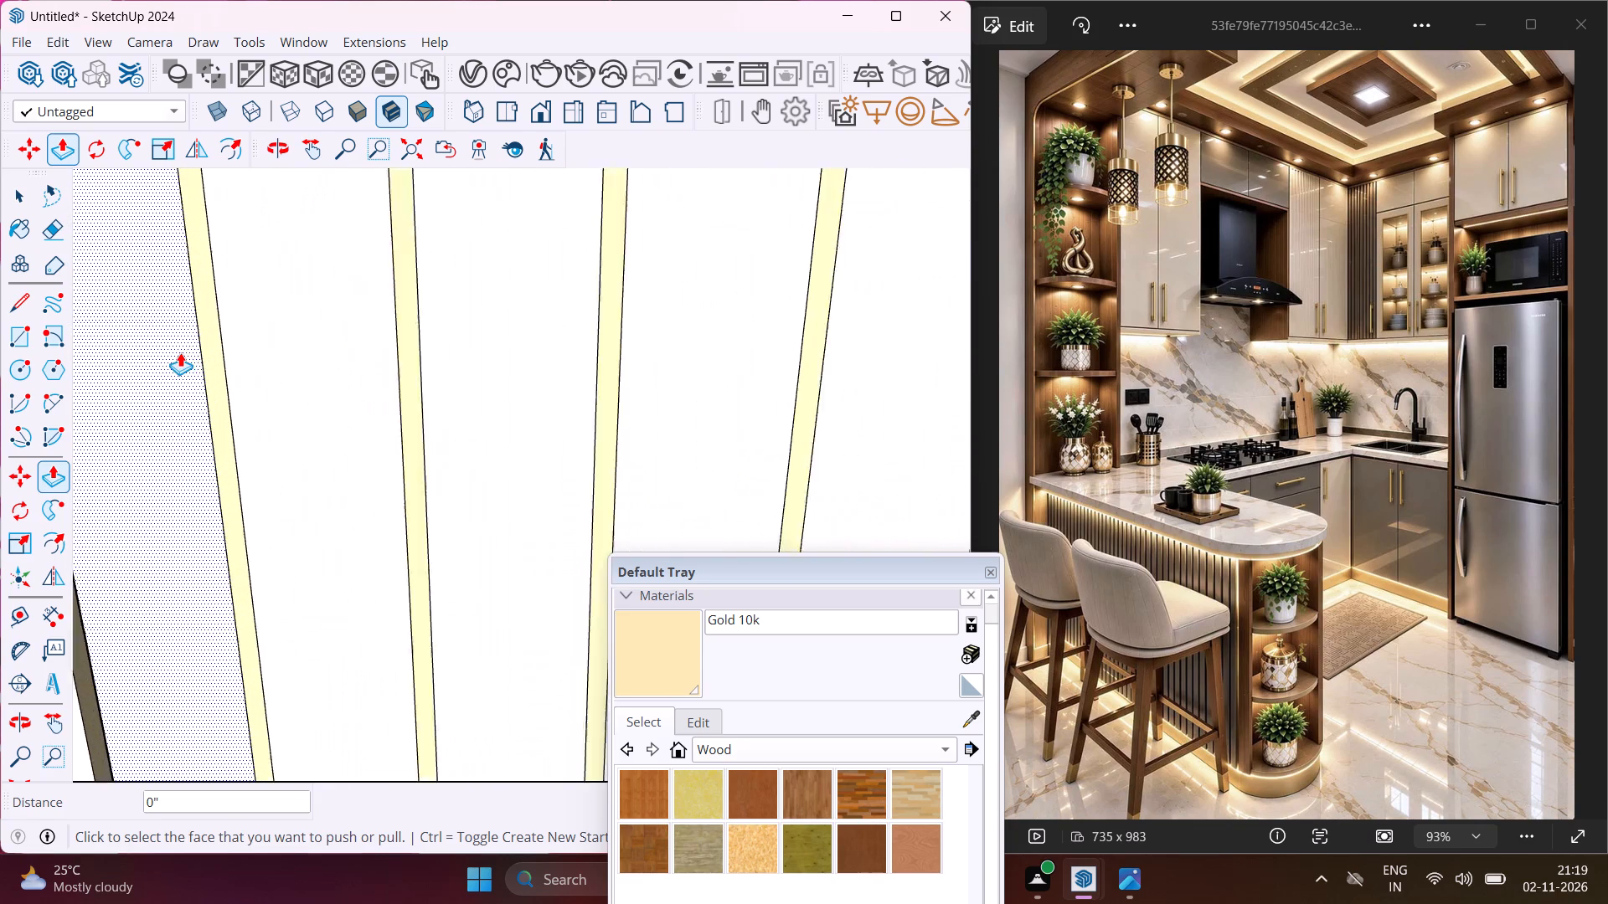
pyautogui.scroll(2, 180, 352)
pyautogui.doubleClick(217, 364)
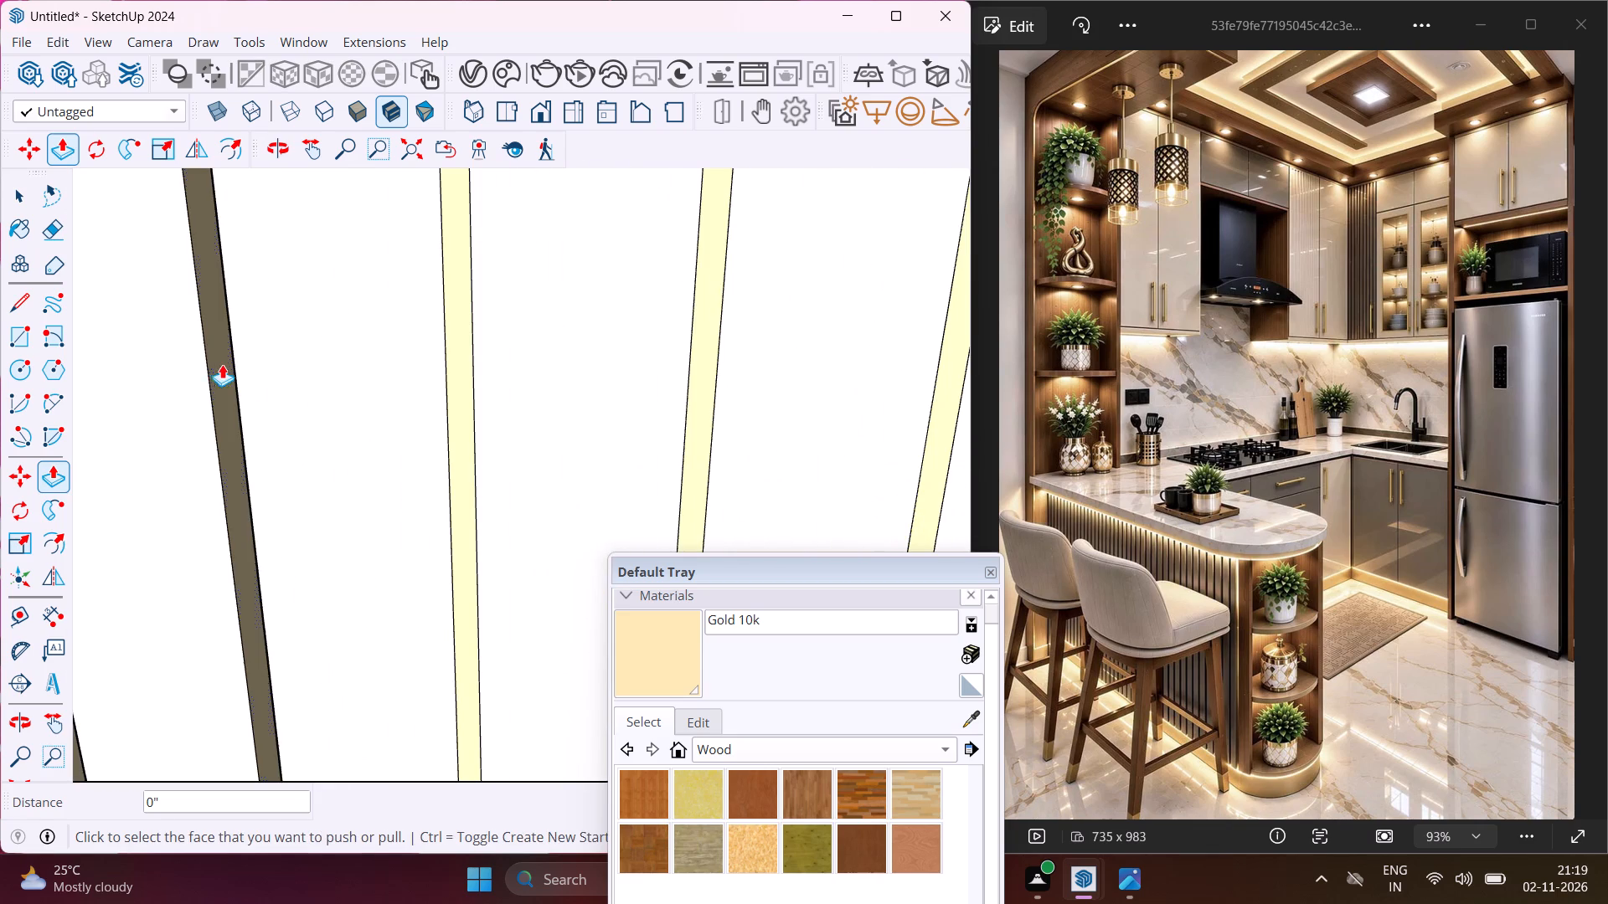
pyautogui.doubleClick(459, 358)
# Push three more gold strips 0.75" into the front panel, continuing from the shelf-unit end toward the middle.
pyautogui.scroll(-2, 301, 378)
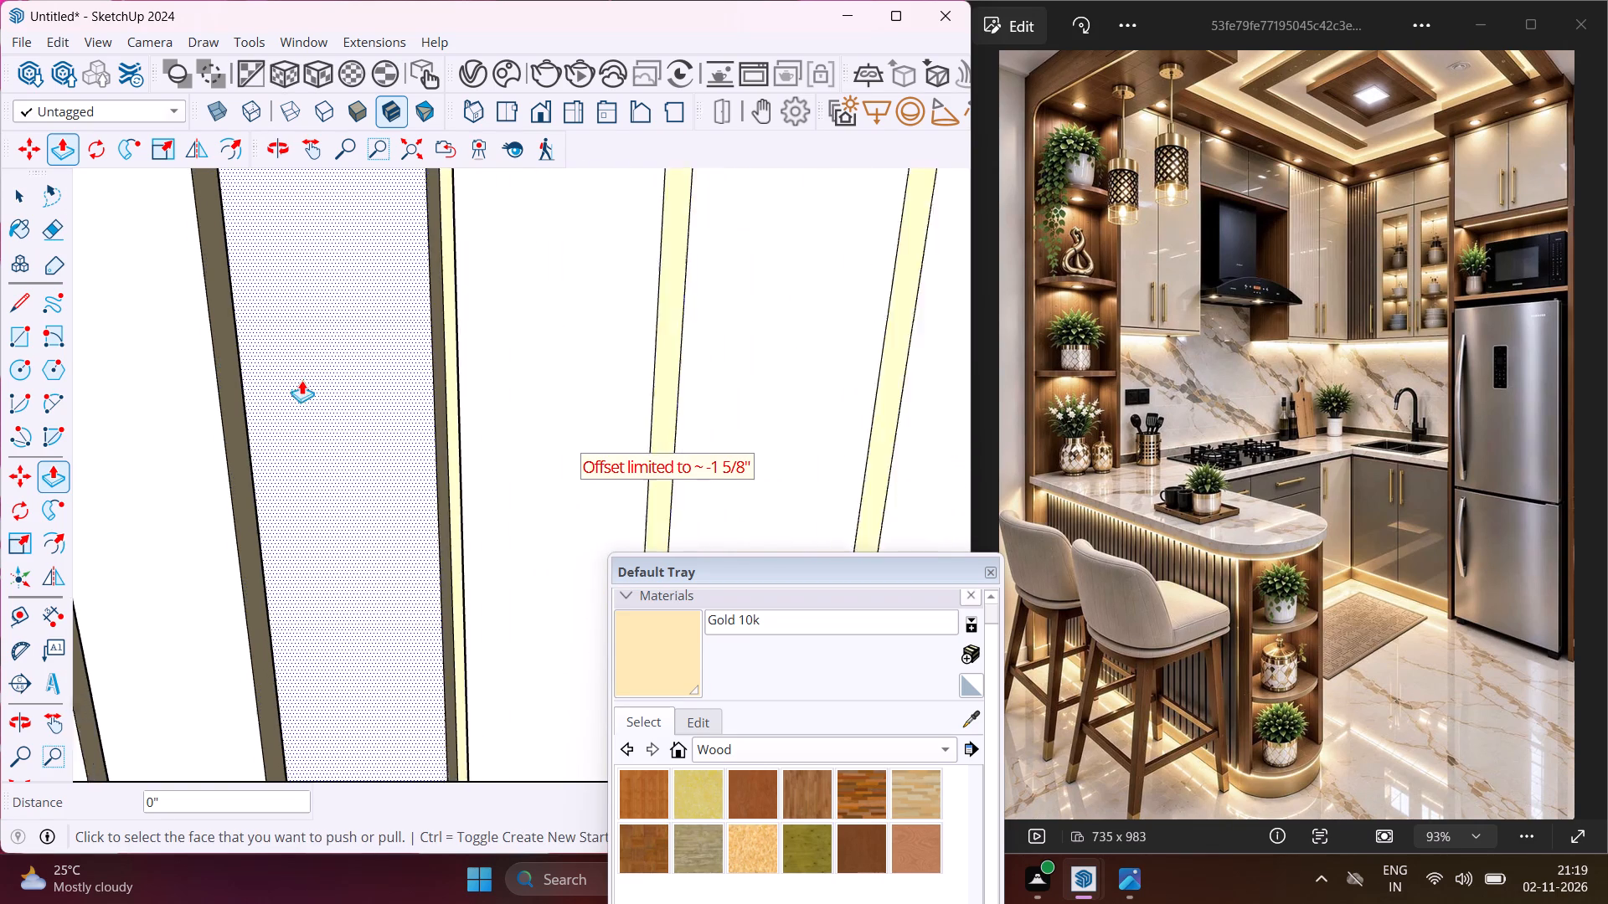
pyautogui.scroll(-1, 301, 380)
pyautogui.scroll(2, 595, 412)
pyautogui.doubleClick(594, 409)
pyautogui.scroll(-4, 420, 392)
pyautogui.scroll(3, 689, 415)
pyautogui.doubleClick(704, 401)
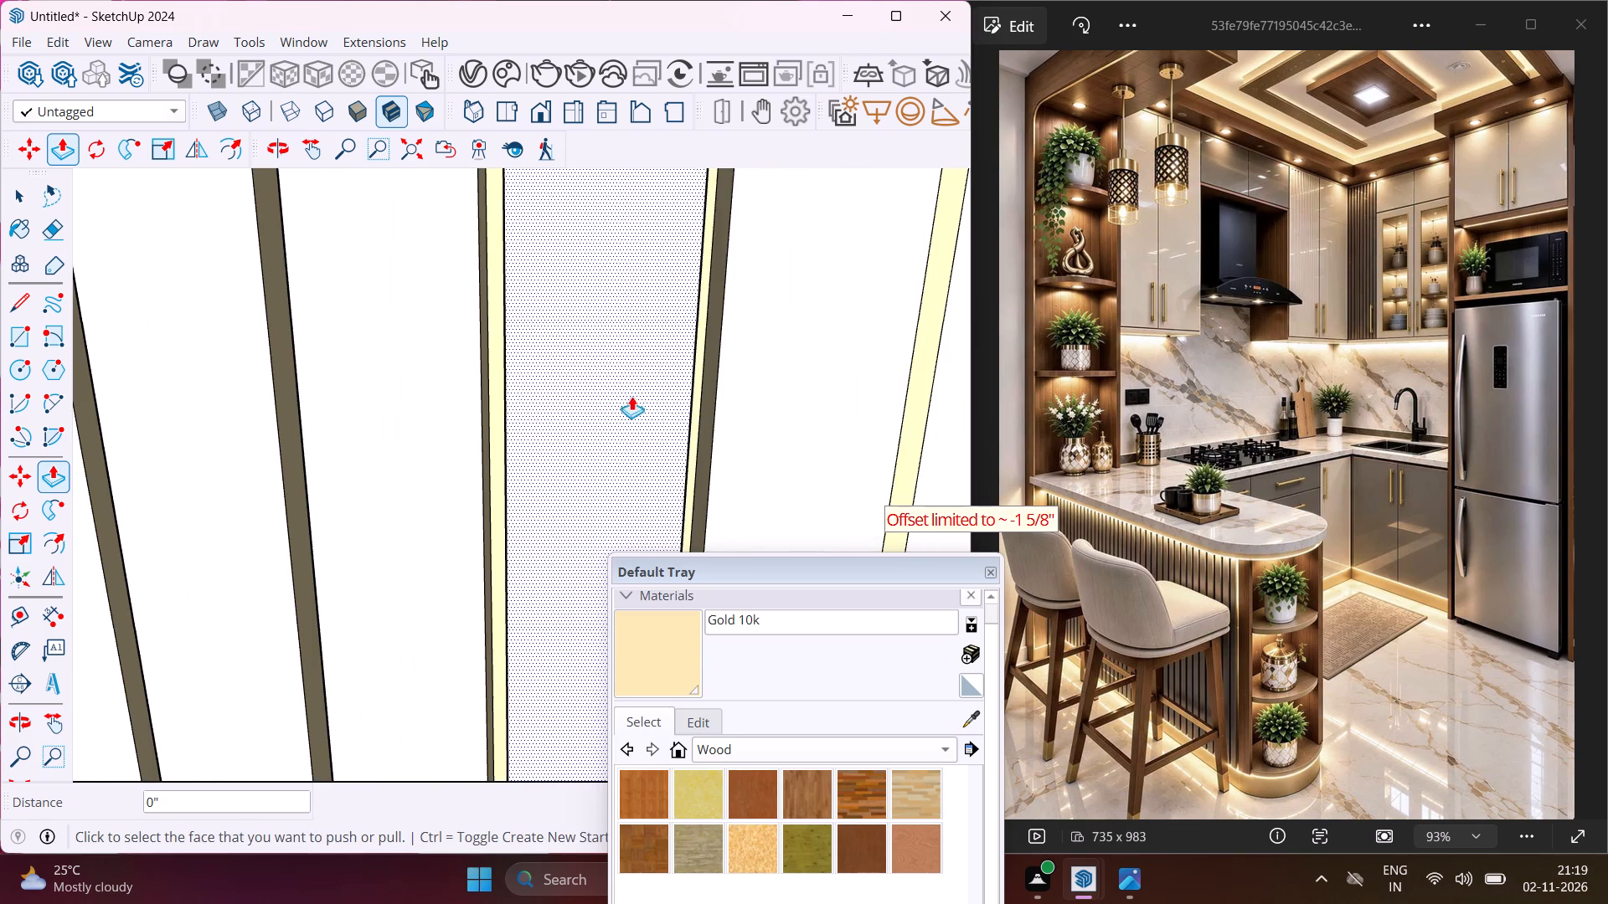
pyautogui.scroll(-2, 598, 405)
pyautogui.scroll(2, 835, 391)
pyautogui.doubleClick(875, 381)
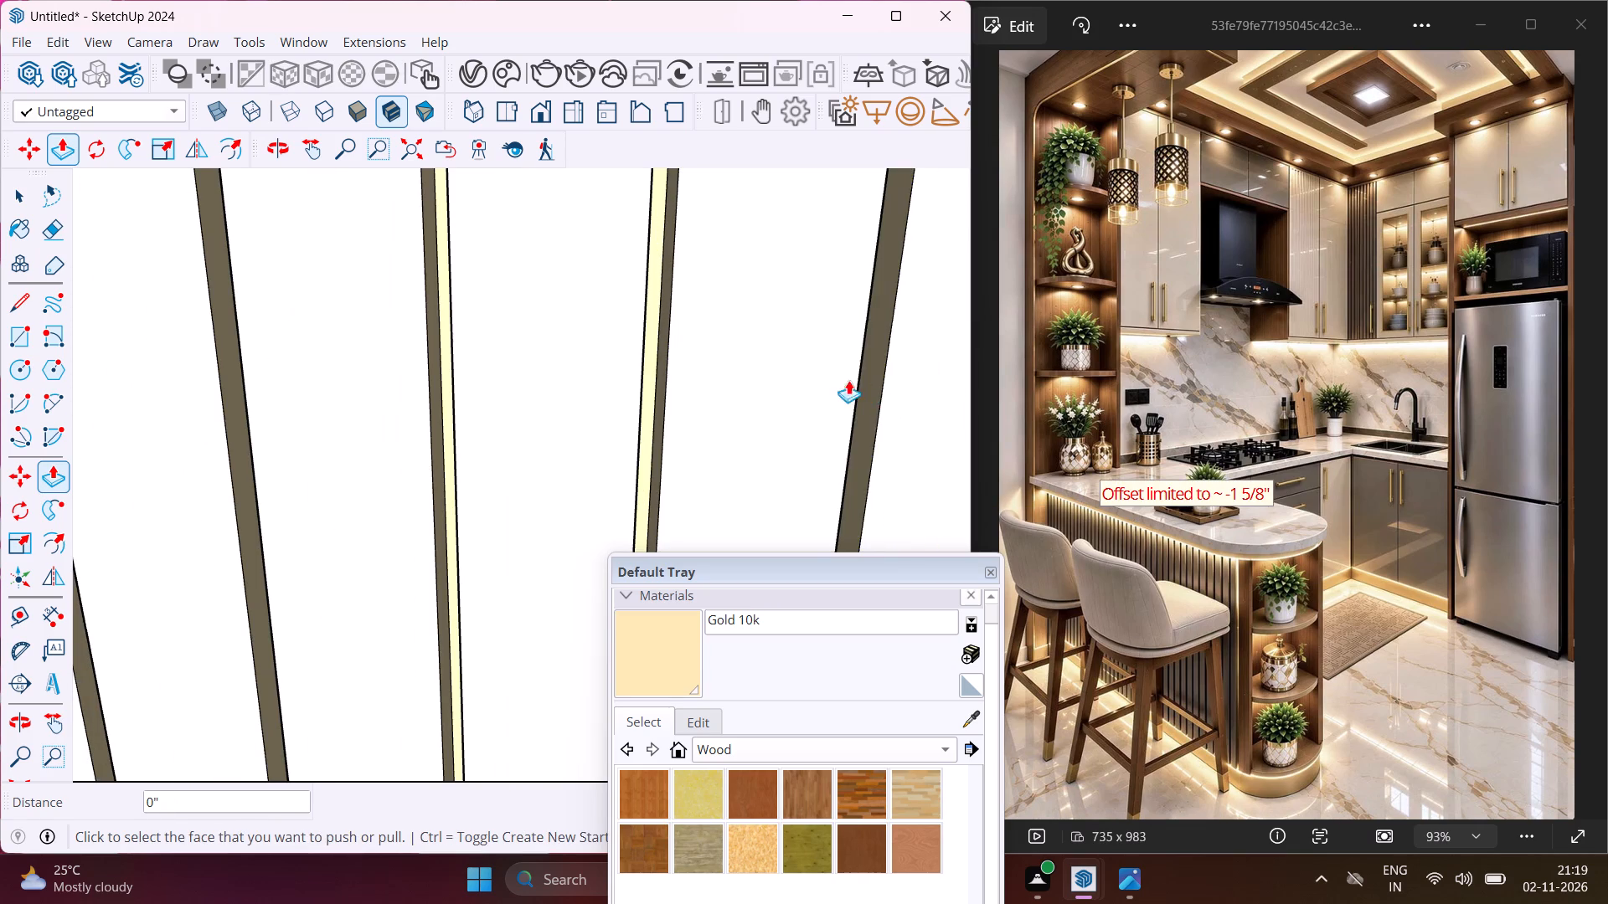
# Push the last four flush gold strips on the island's front panel 0.75" inward to match the other grooves.
pyautogui.scroll(-13, 407, 401)
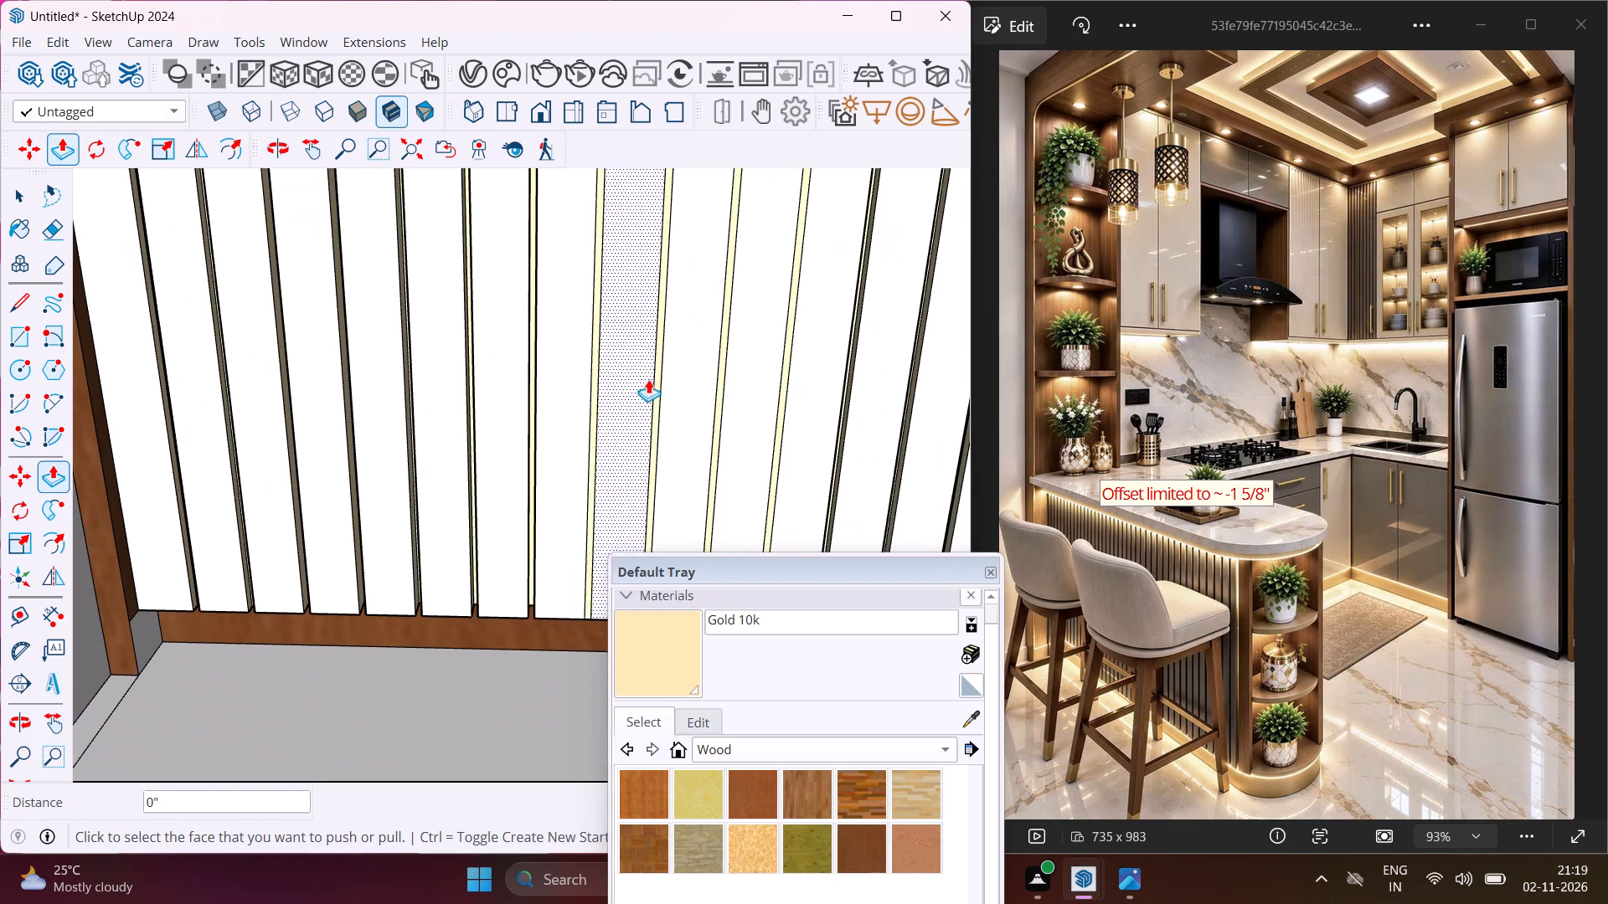
pyautogui.scroll(5, 748, 363)
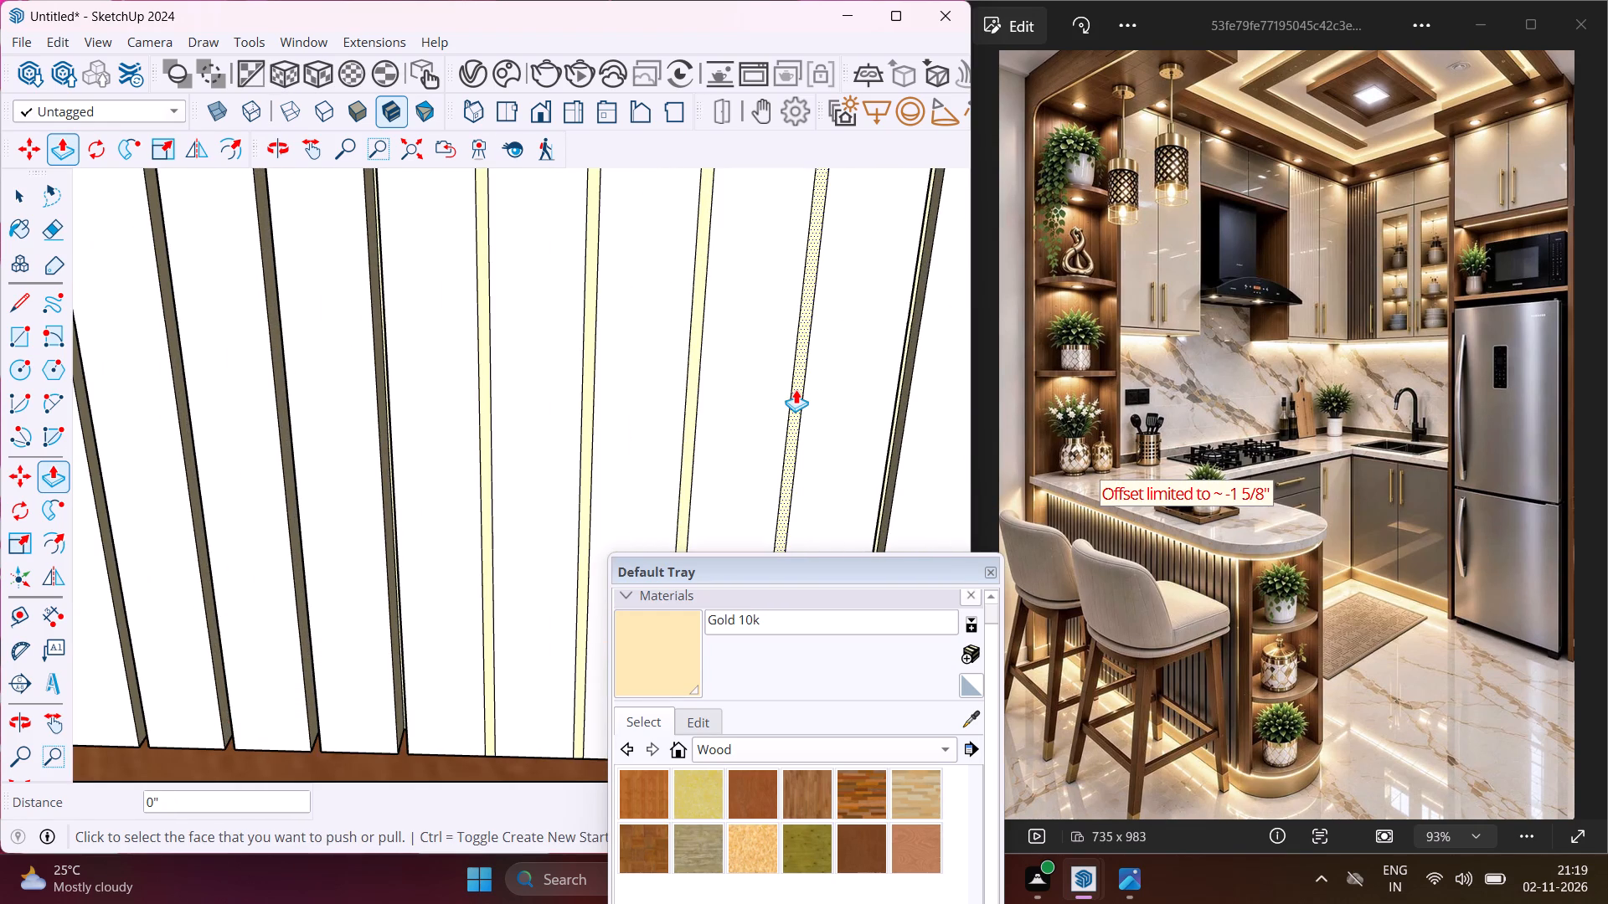
pyautogui.doubleClick(796, 389)
pyautogui.doubleClick(689, 398)
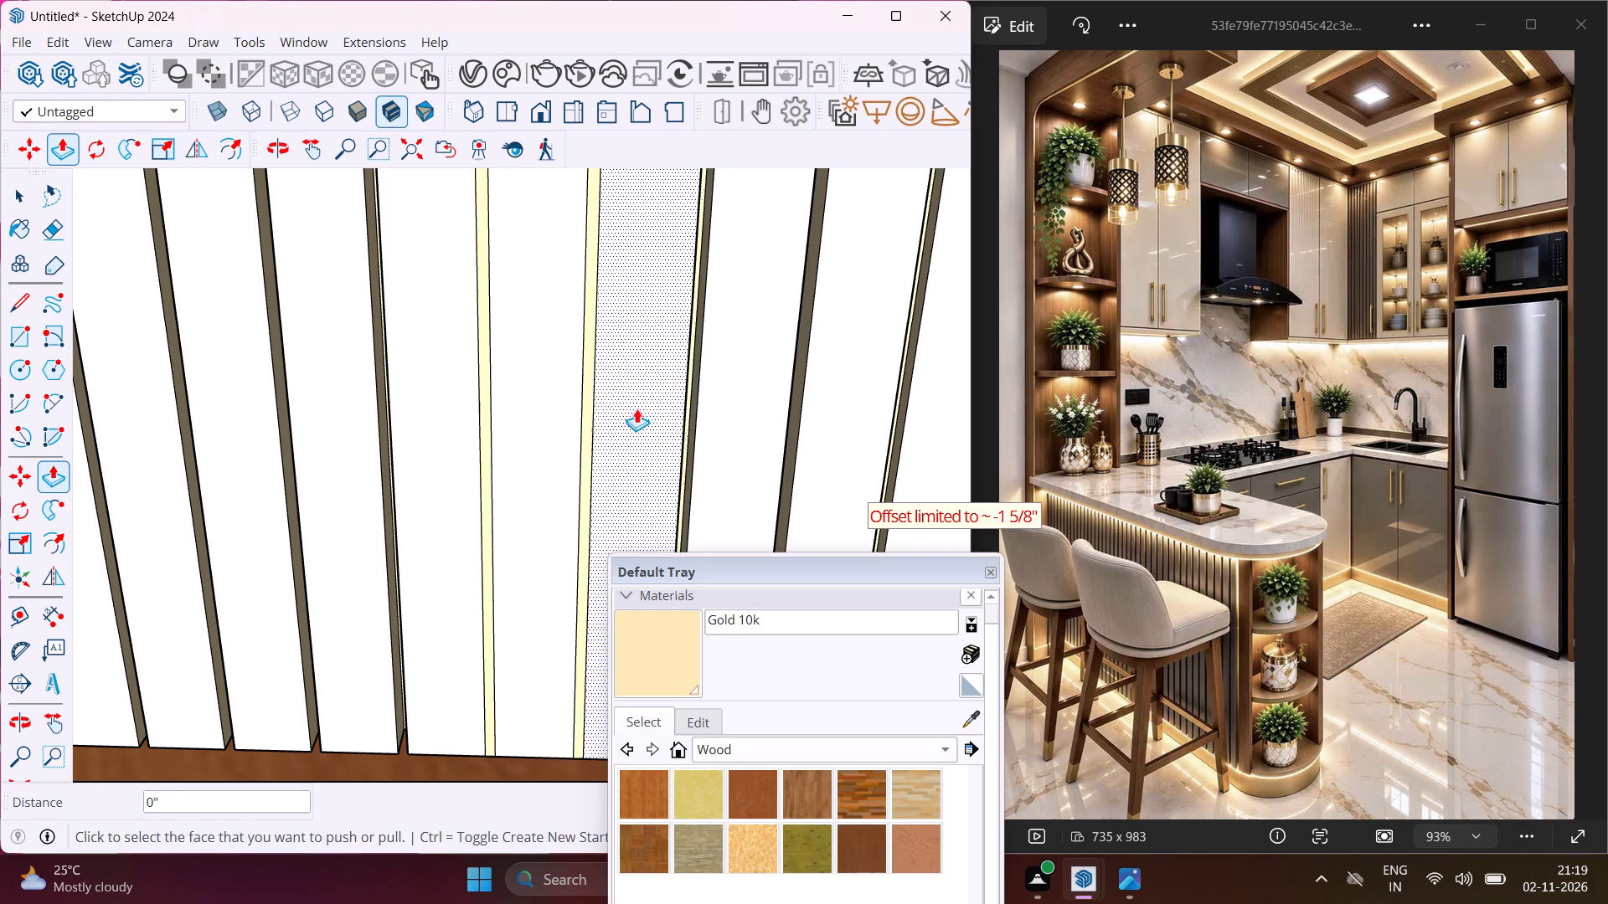
pyautogui.click(585, 442)
pyautogui.doubleClick(585, 442)
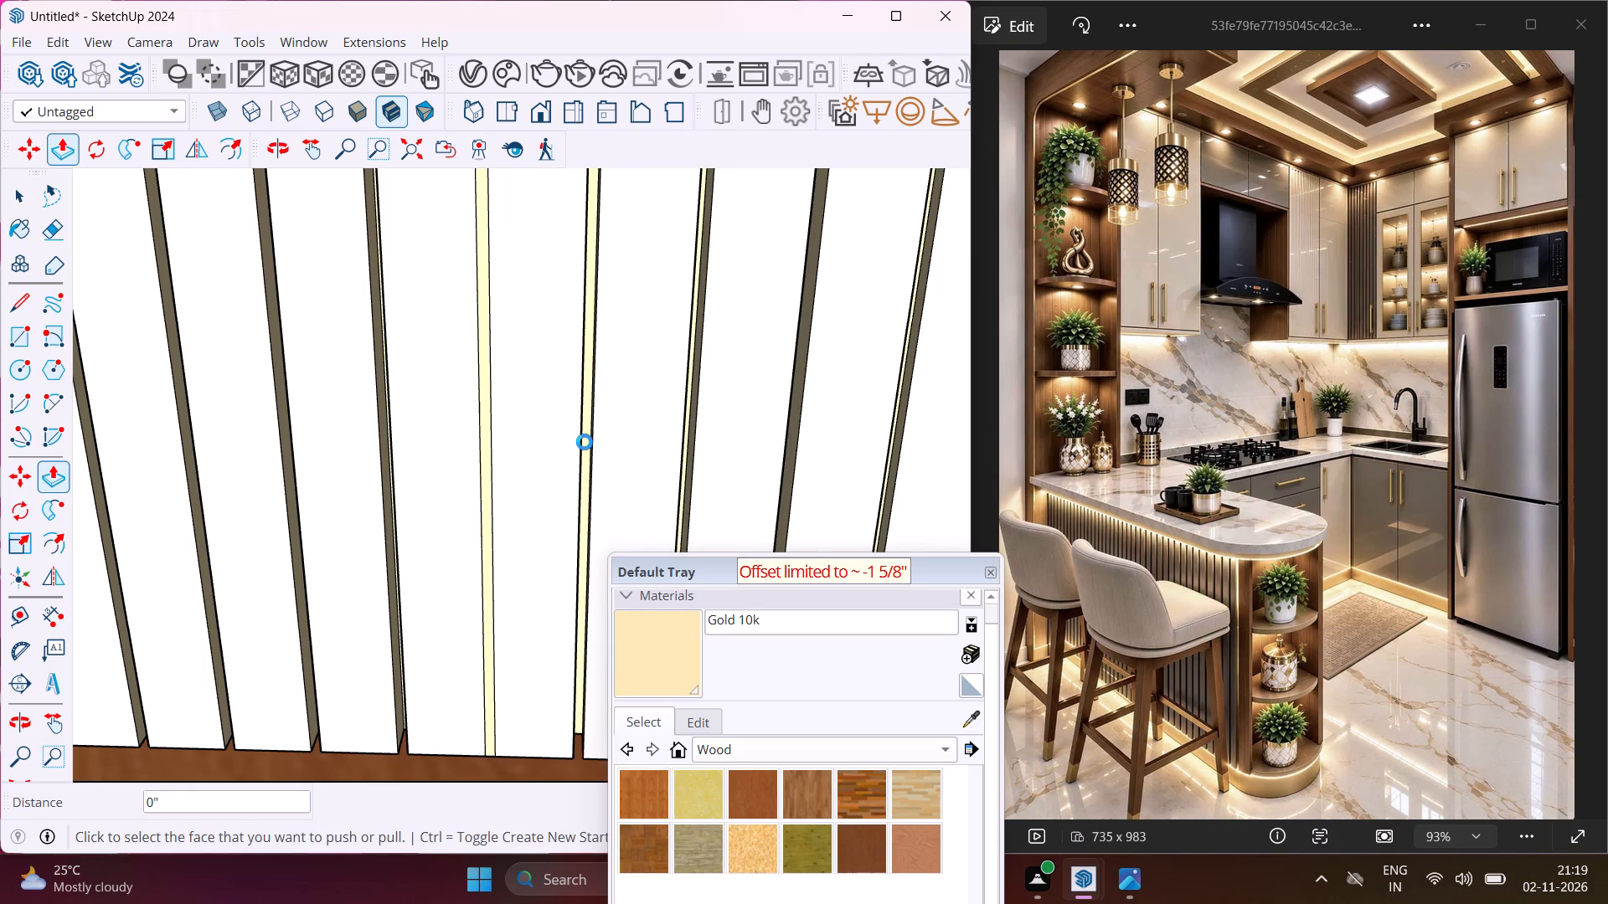
pyautogui.doubleClick(485, 468)
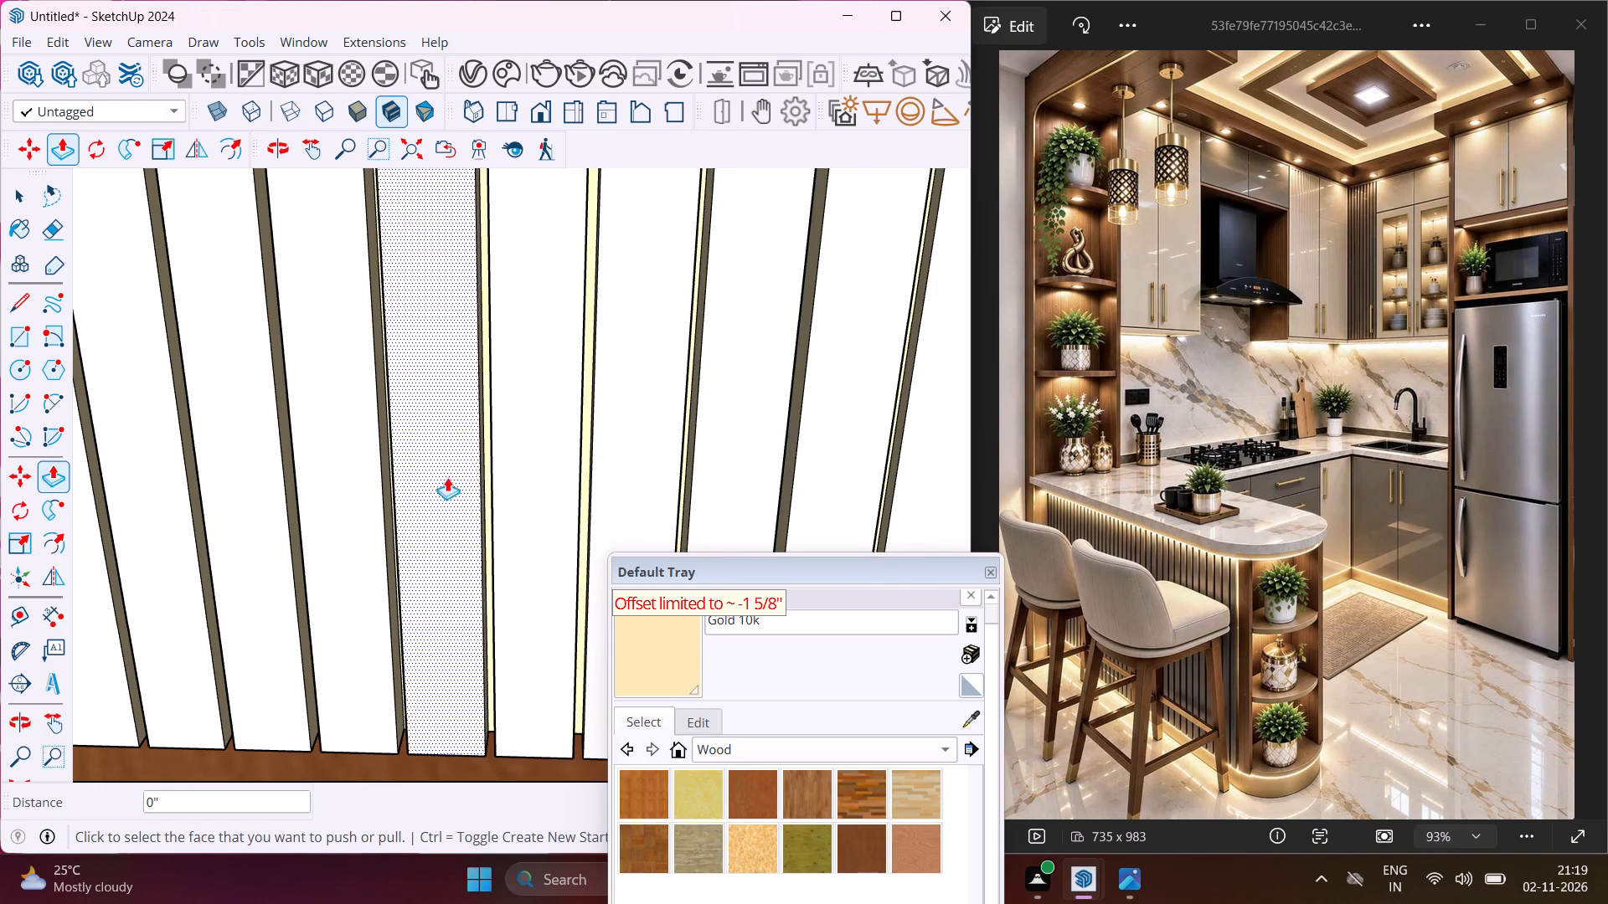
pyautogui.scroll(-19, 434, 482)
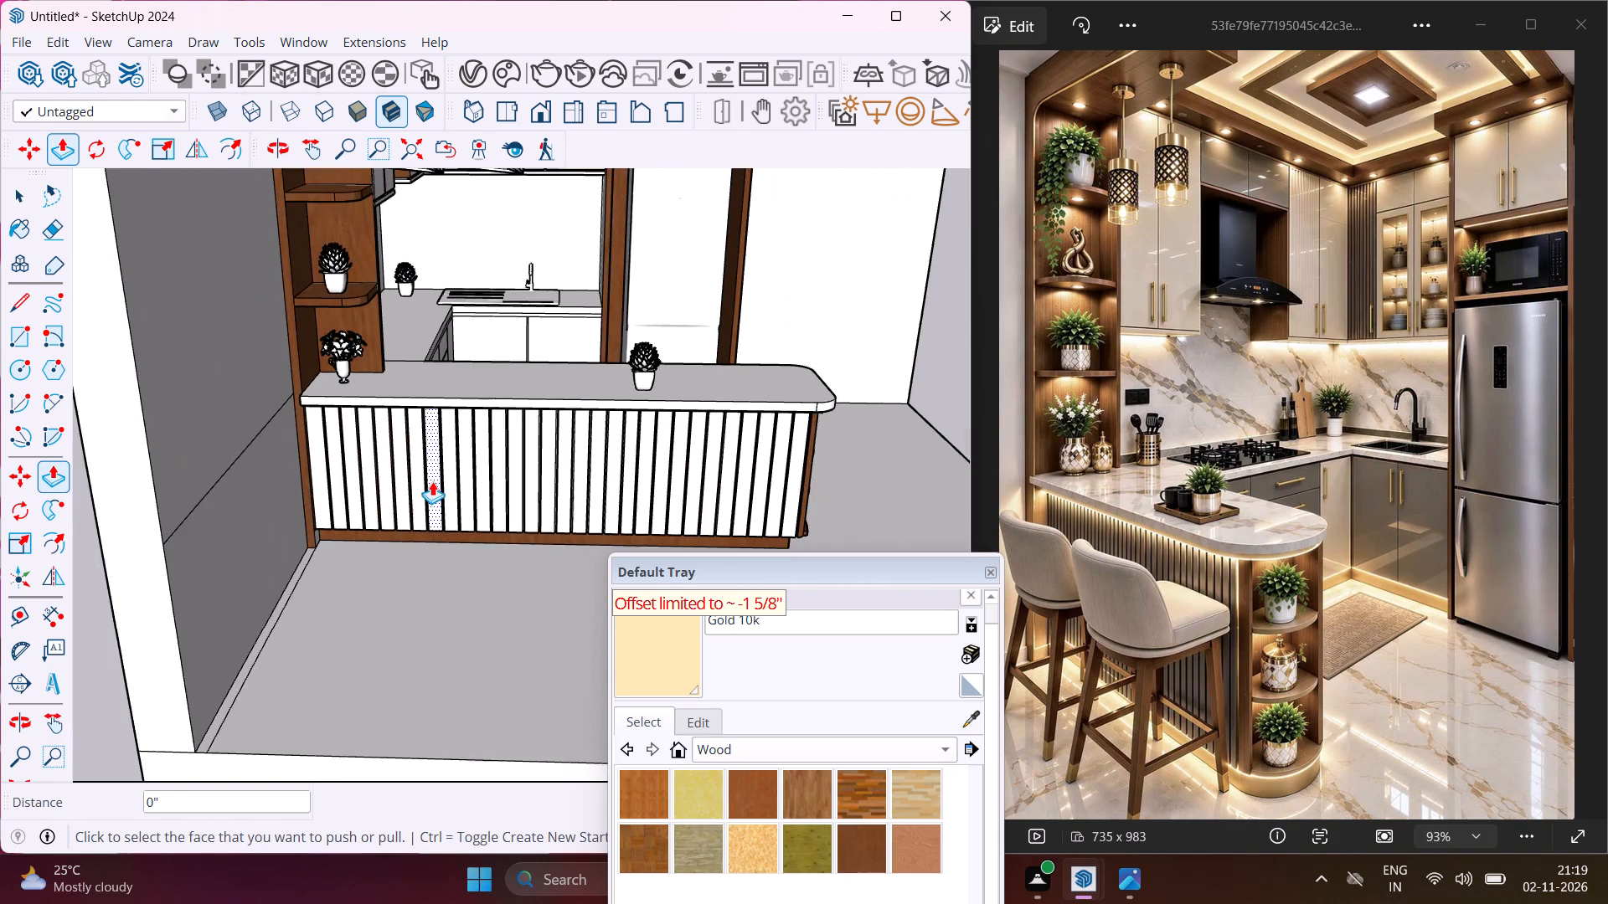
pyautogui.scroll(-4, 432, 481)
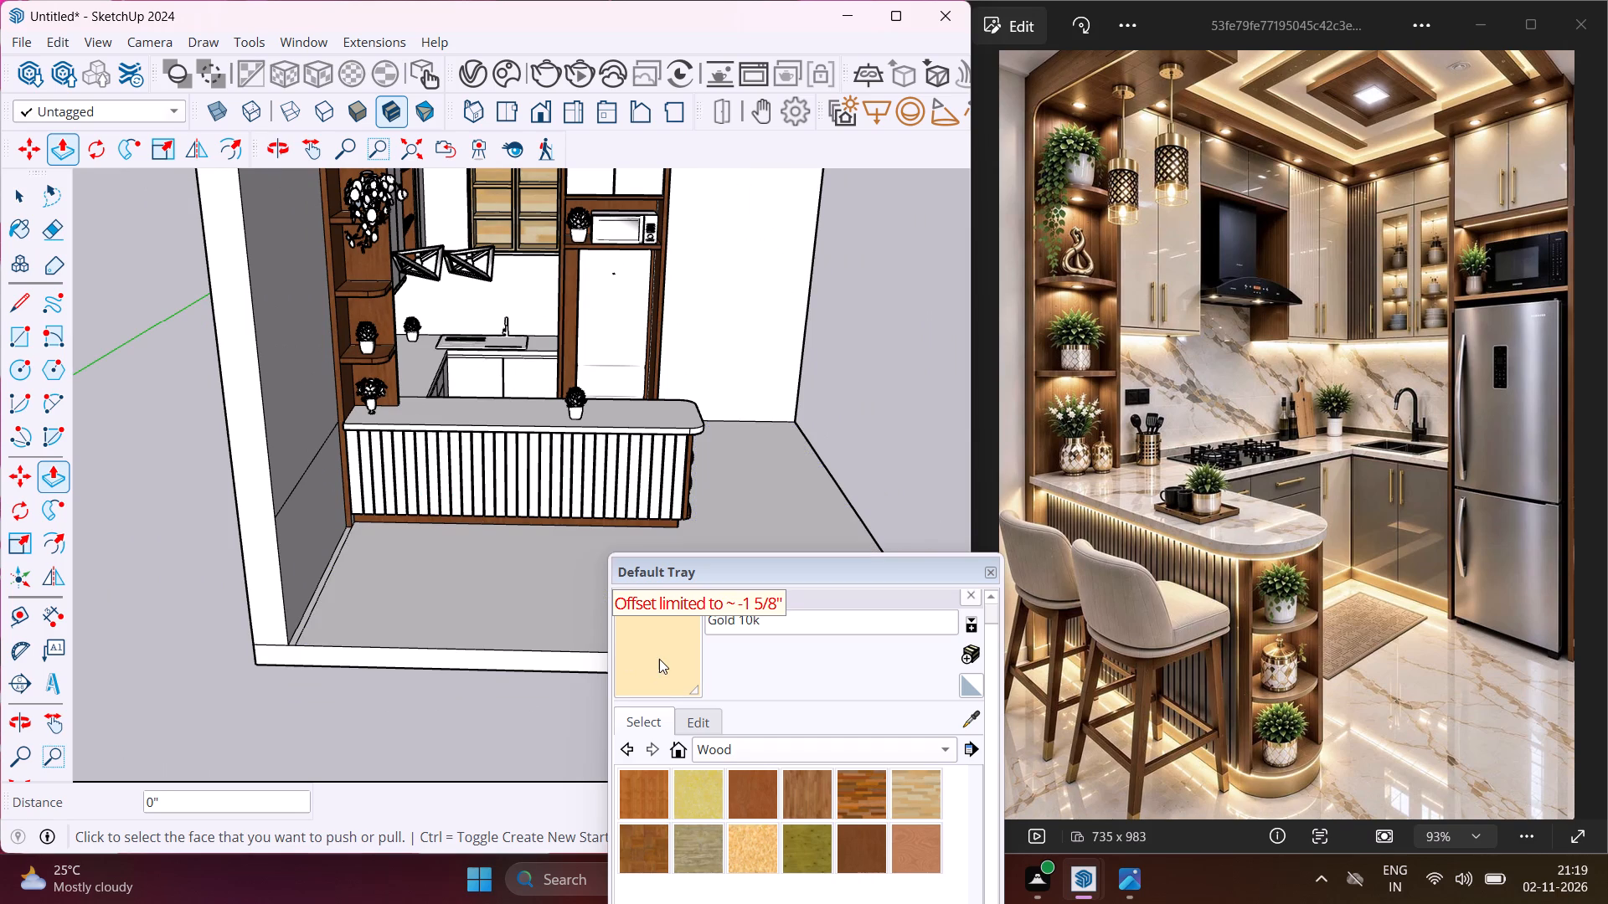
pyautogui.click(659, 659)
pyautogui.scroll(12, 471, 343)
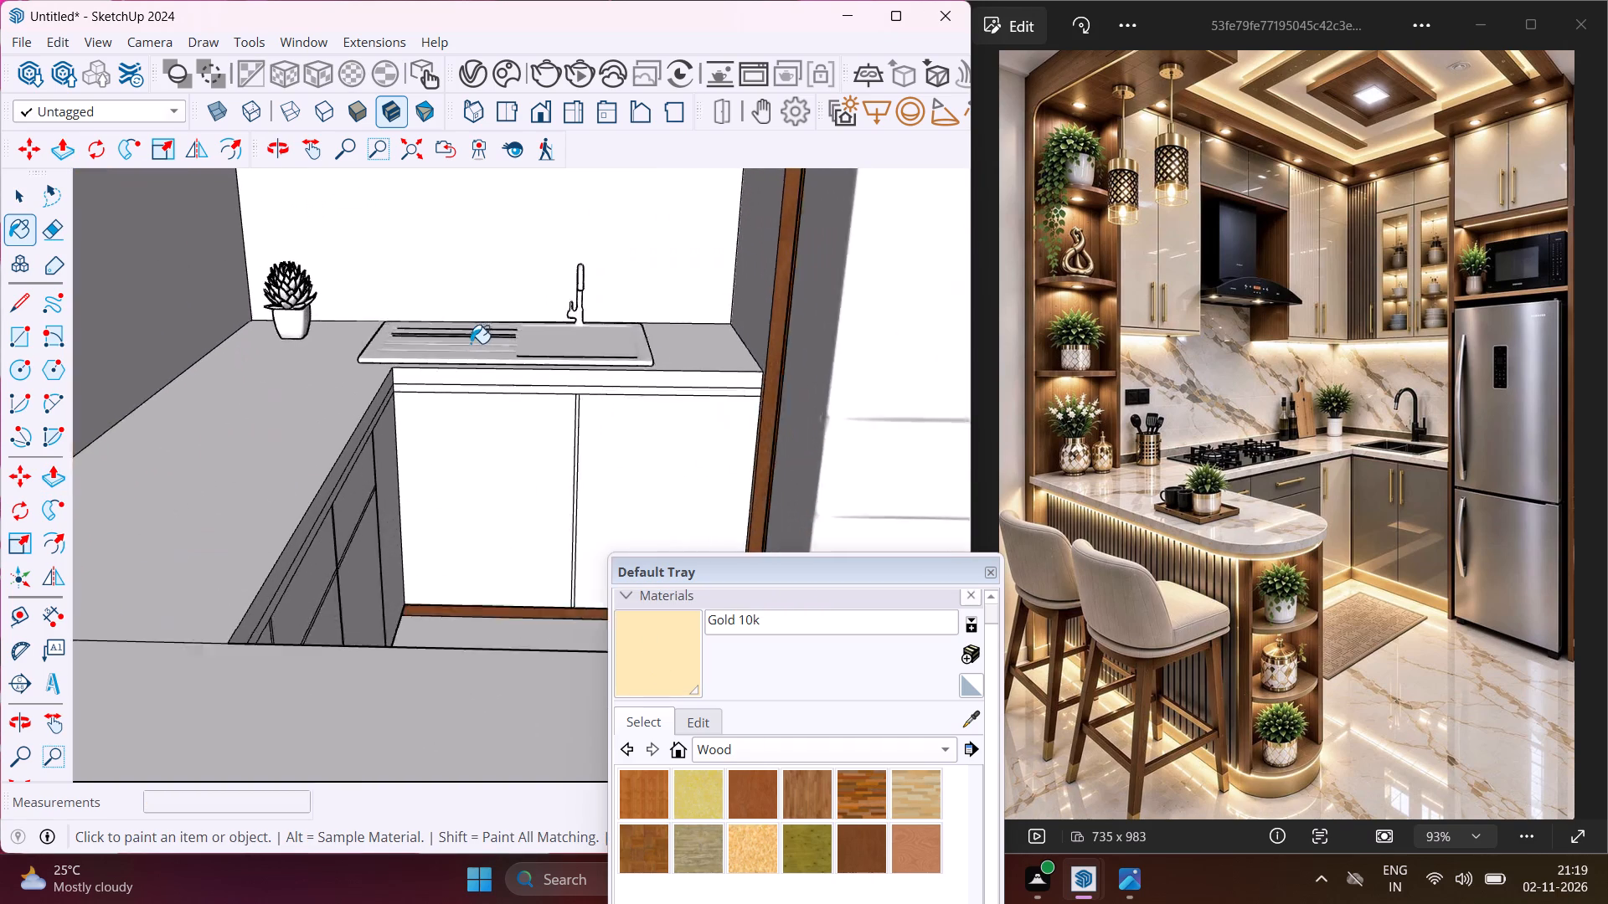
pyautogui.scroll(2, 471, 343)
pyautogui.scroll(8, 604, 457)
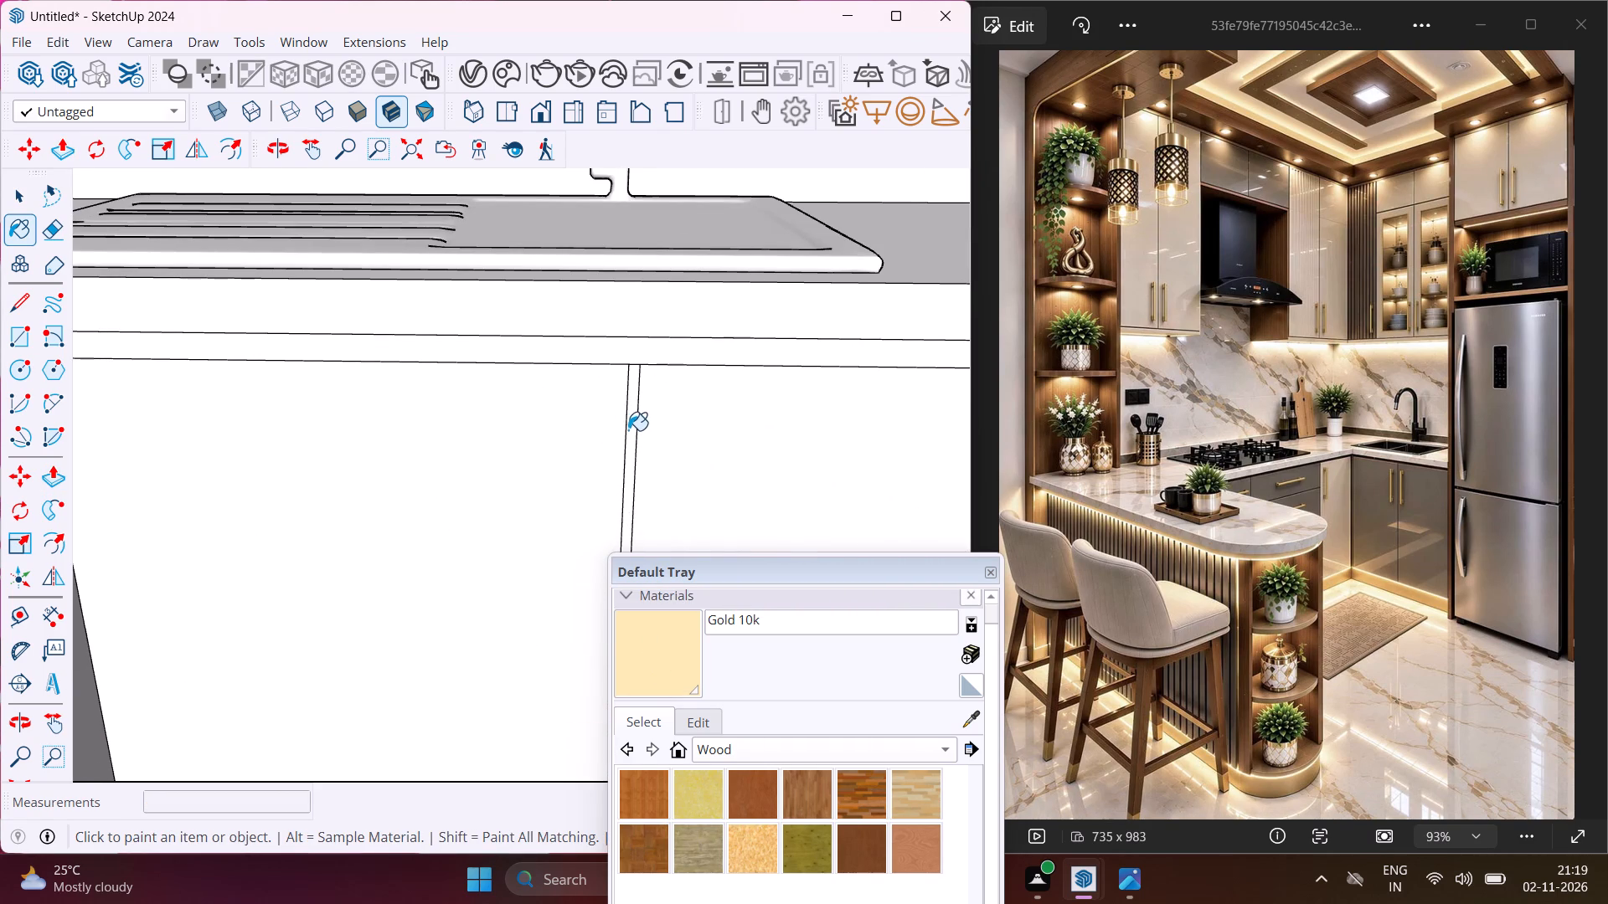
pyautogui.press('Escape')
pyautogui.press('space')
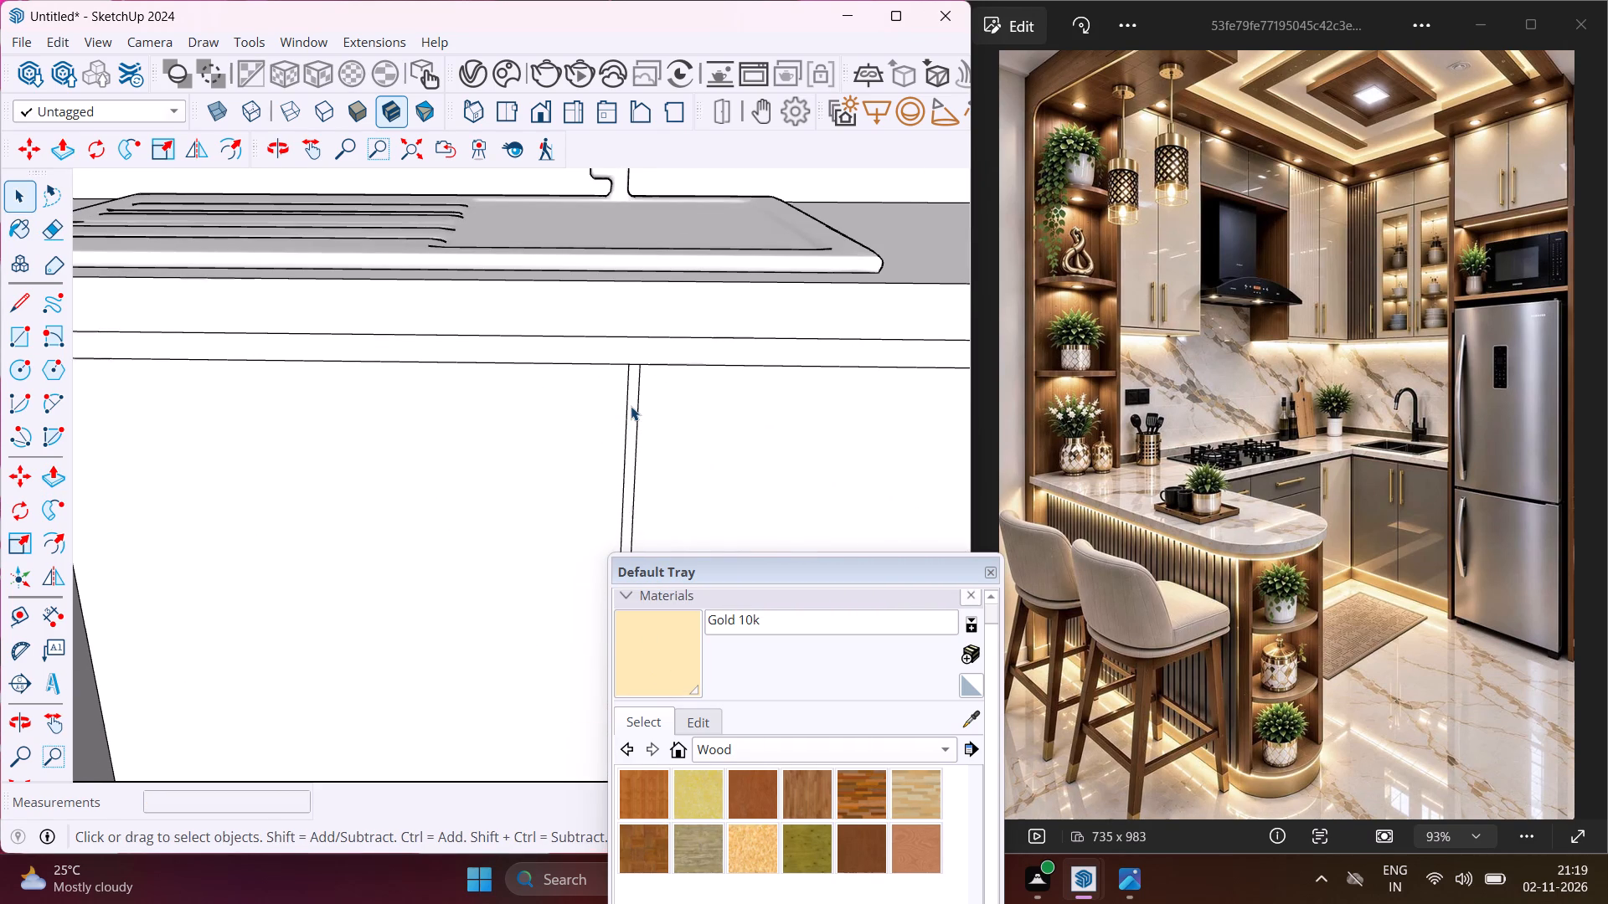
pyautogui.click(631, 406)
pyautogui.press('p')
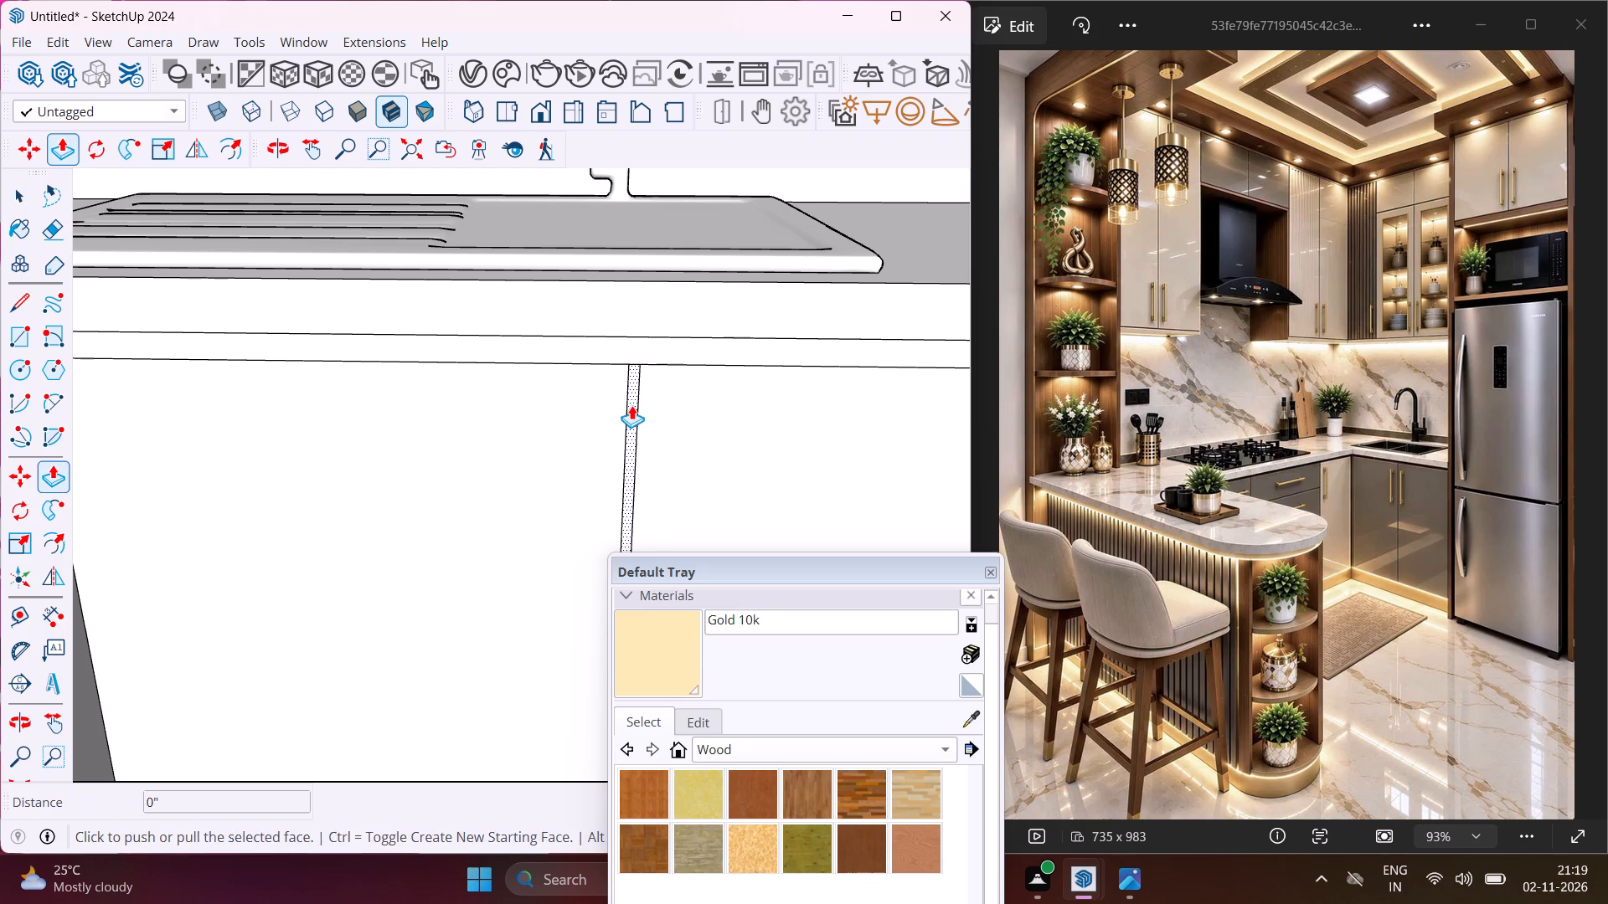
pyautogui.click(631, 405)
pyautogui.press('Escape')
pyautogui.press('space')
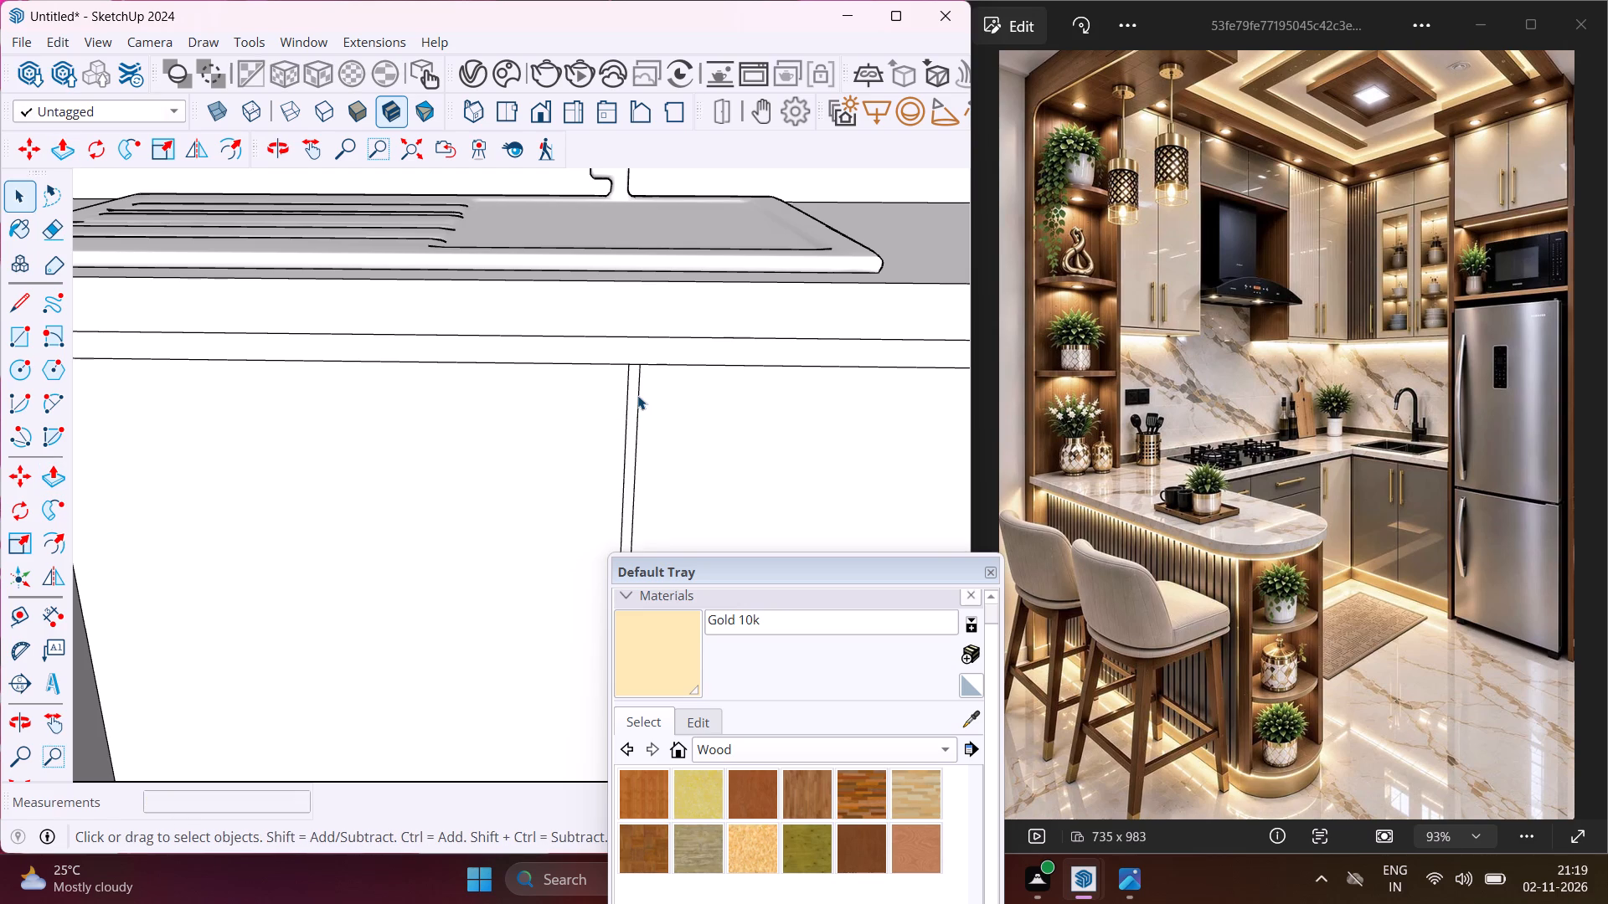
# Paint the narrow vertical strip between the two cabinet doors below the sink with Gold 10k.
pyautogui.scroll(-9, 622, 393)
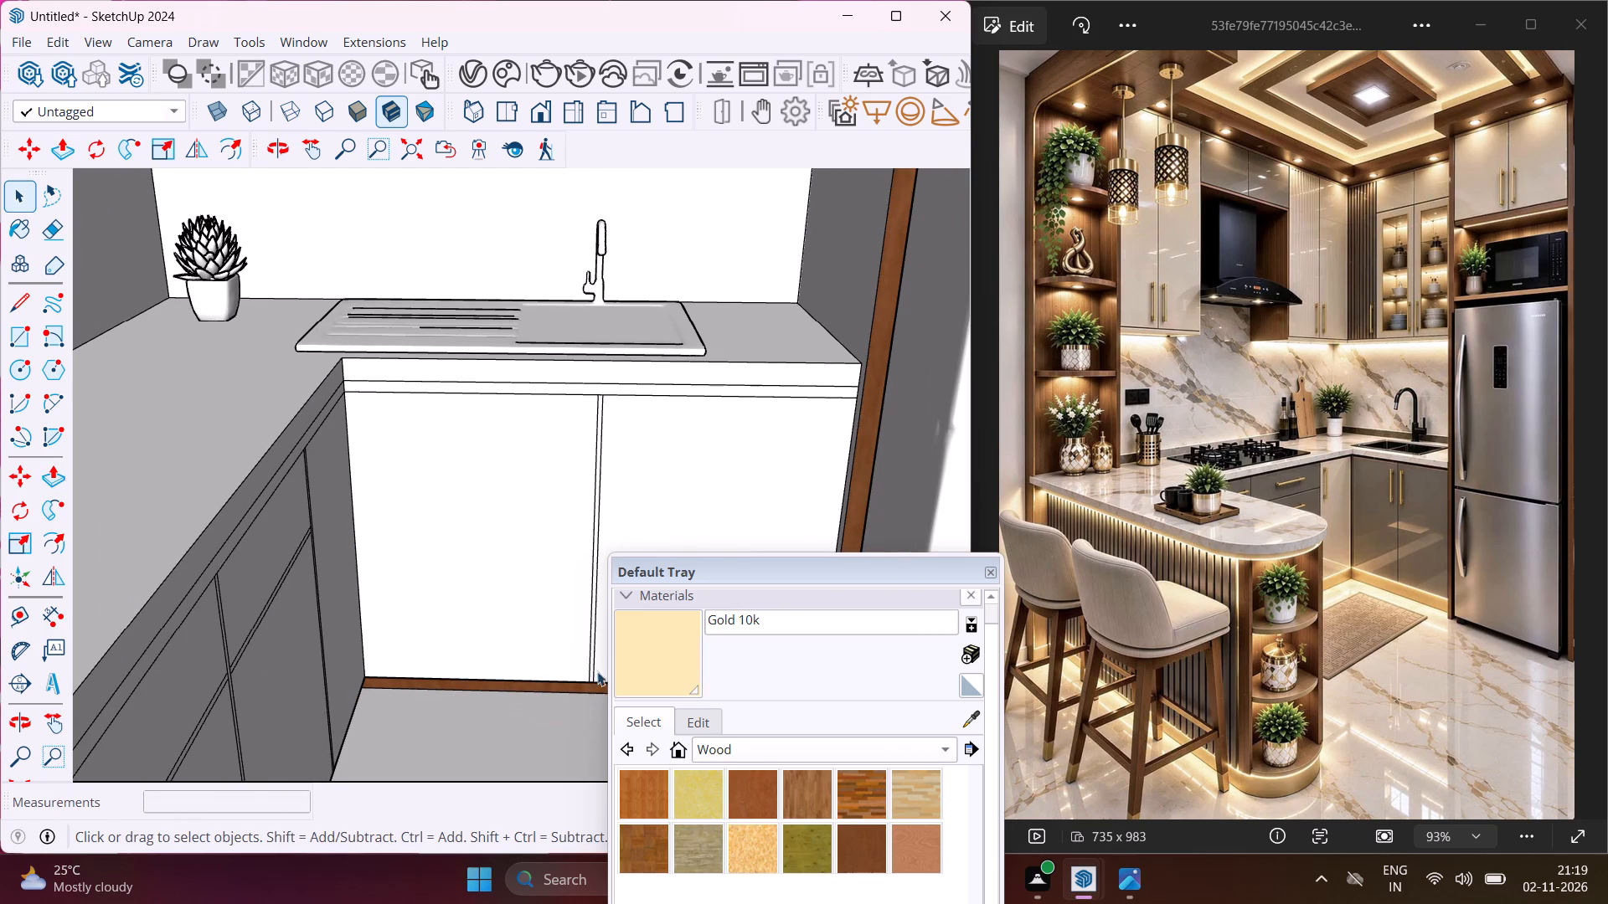
pyautogui.click(641, 658)
pyautogui.scroll(6, 598, 457)
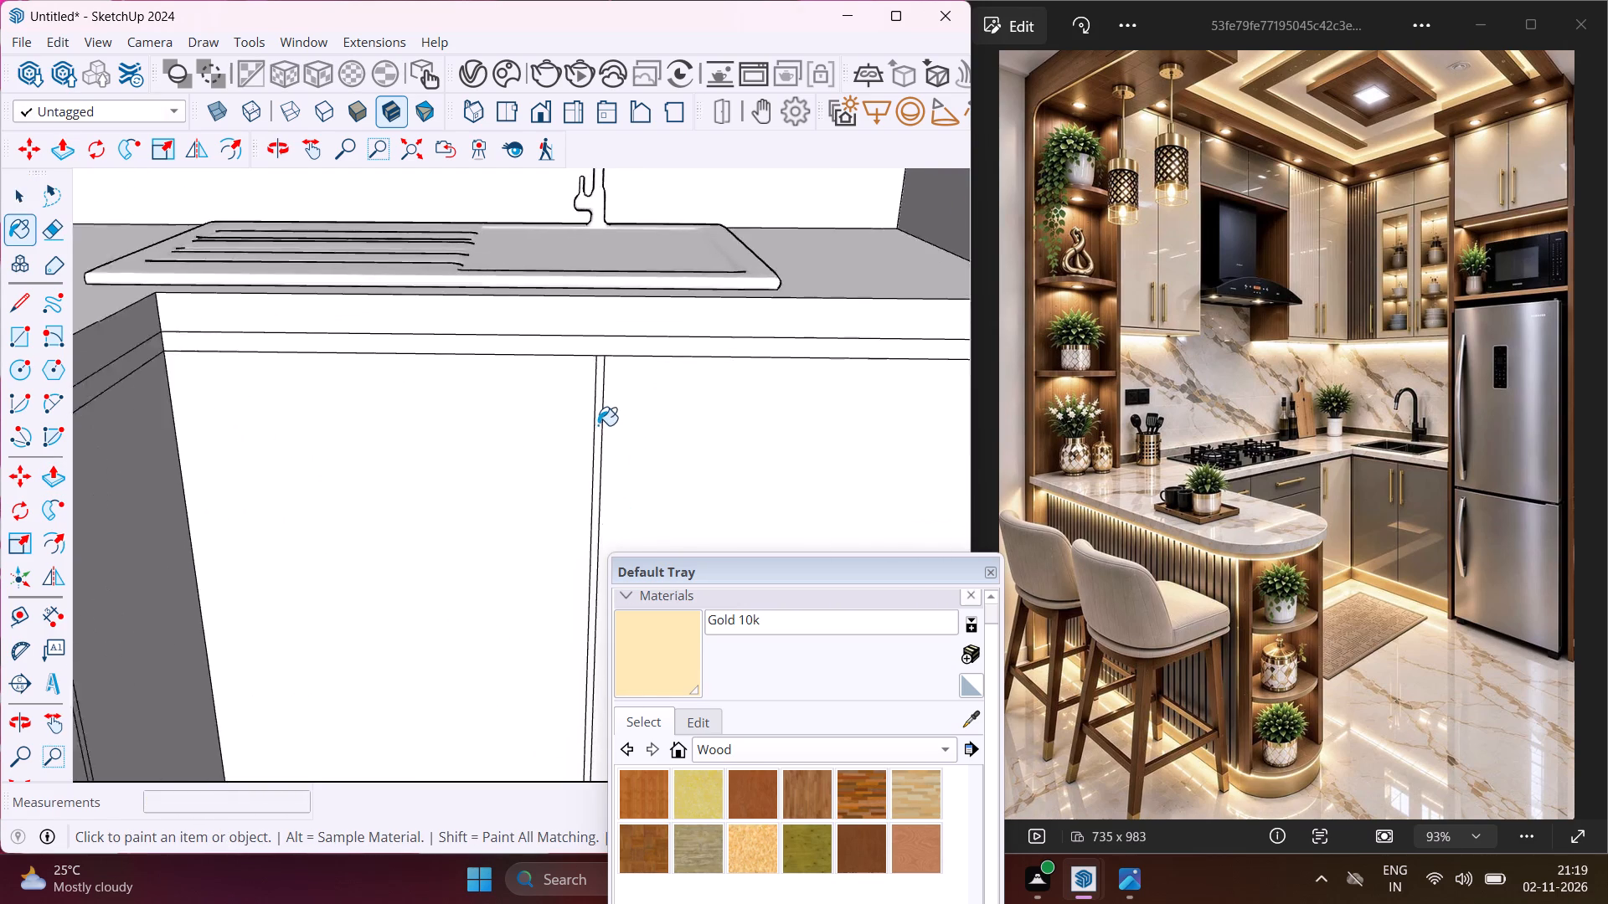
pyautogui.scroll(3, 595, 412)
pyautogui.click(603, 389)
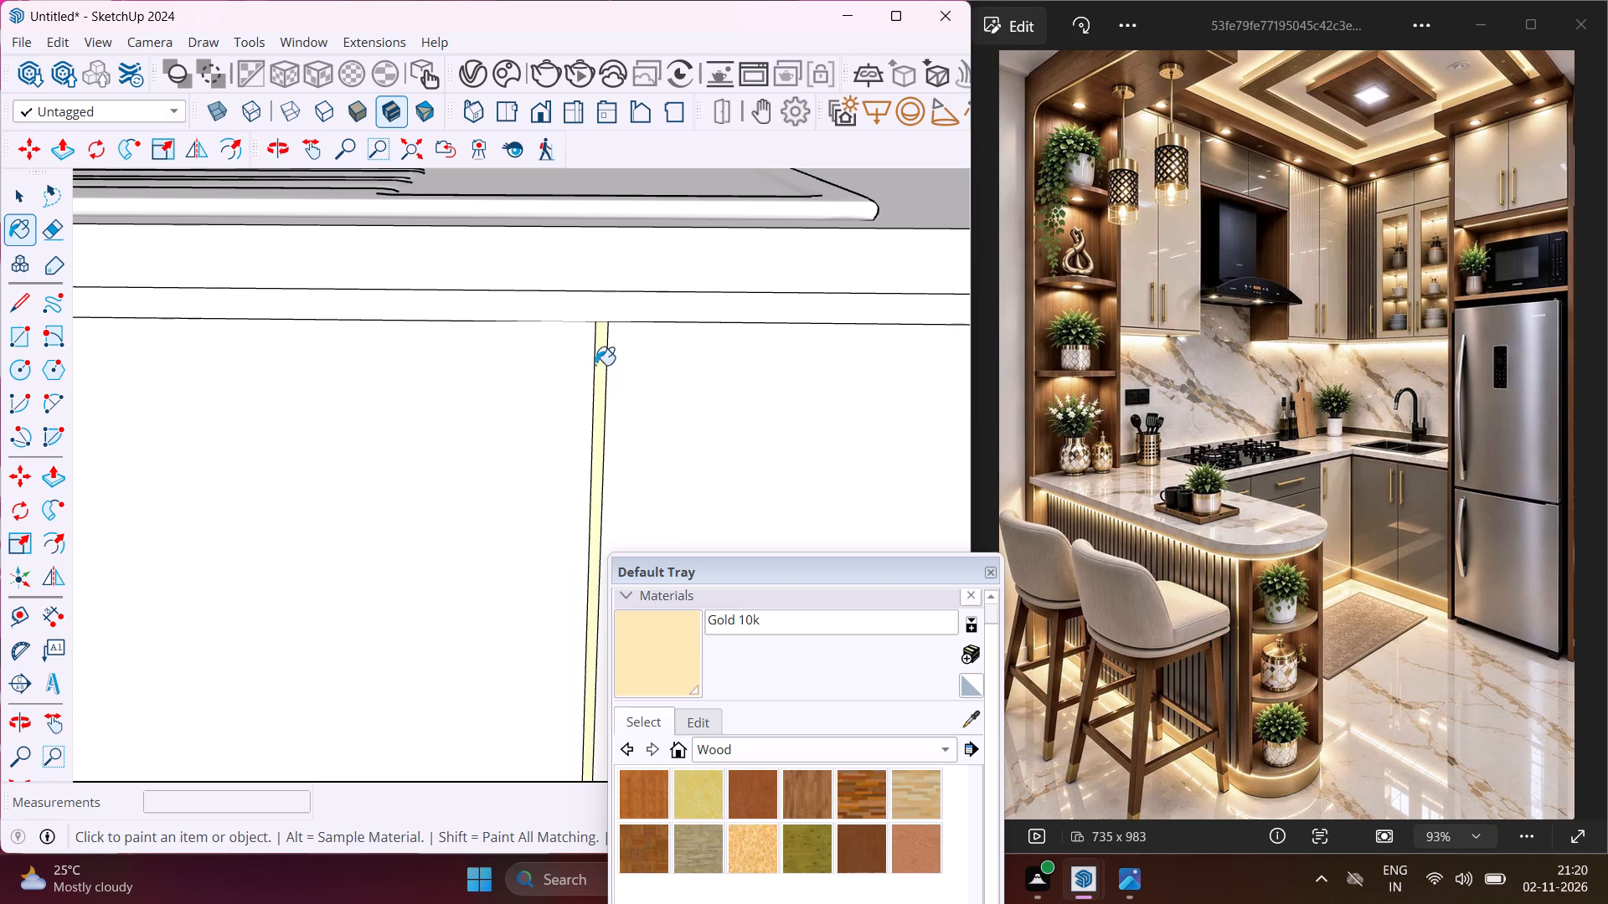
# Paint the outer and middle vertical strips and both horizontal drawer strips of the adjoining base cabinets with Gold 10k.
pyautogui.scroll(-14, 590, 347)
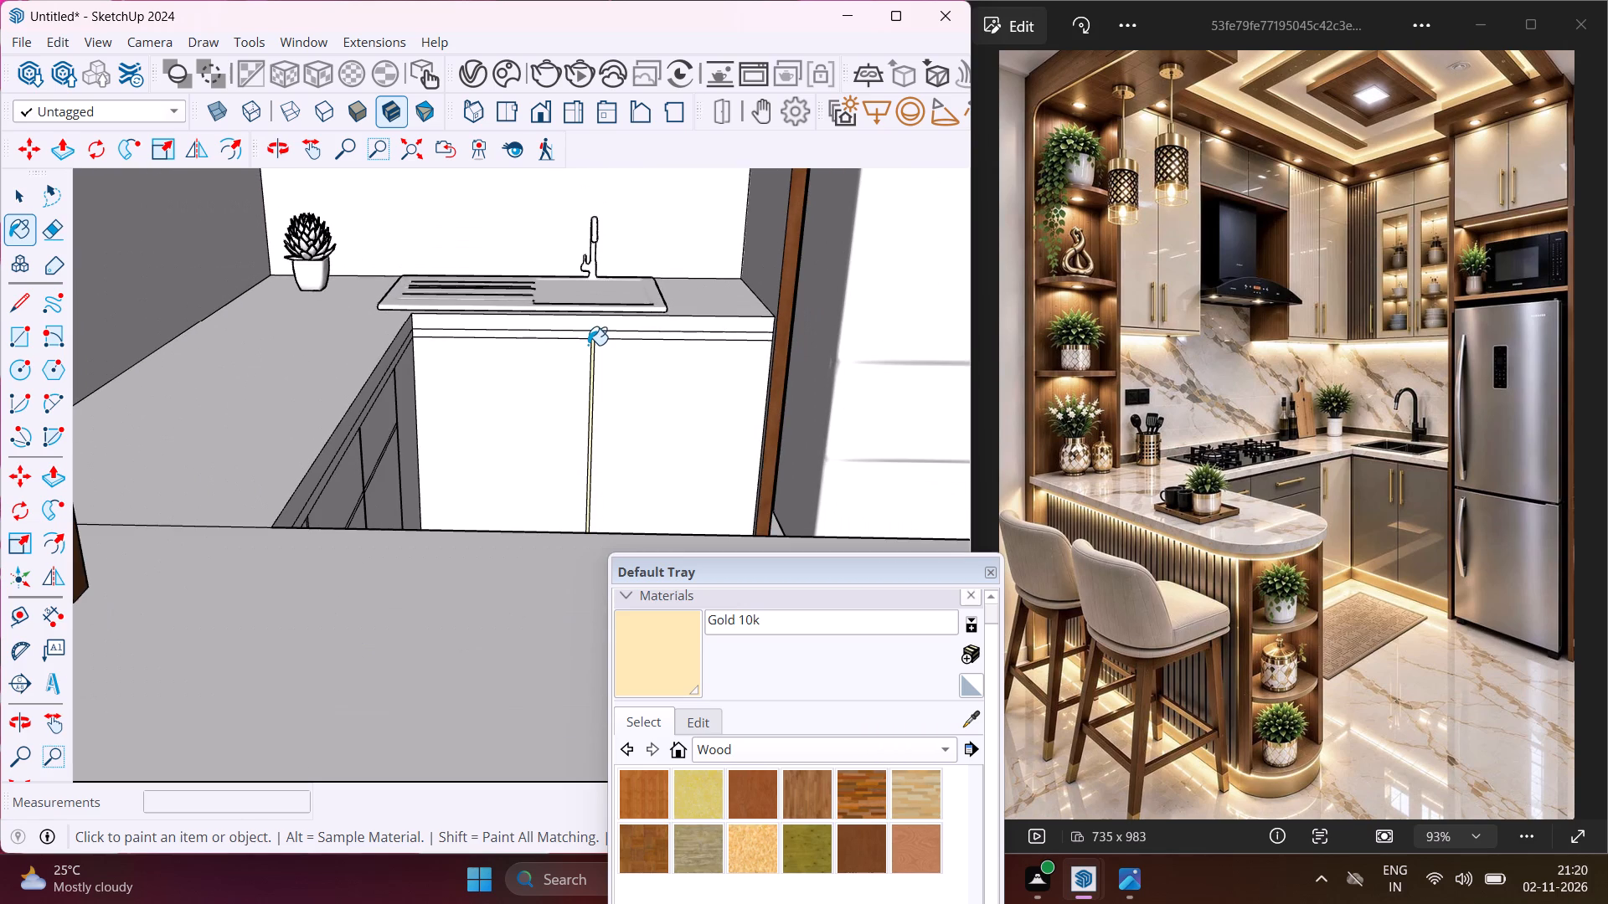
pyautogui.moveTo(588, 345); pyautogui.dragTo(237, 410, button='middle')
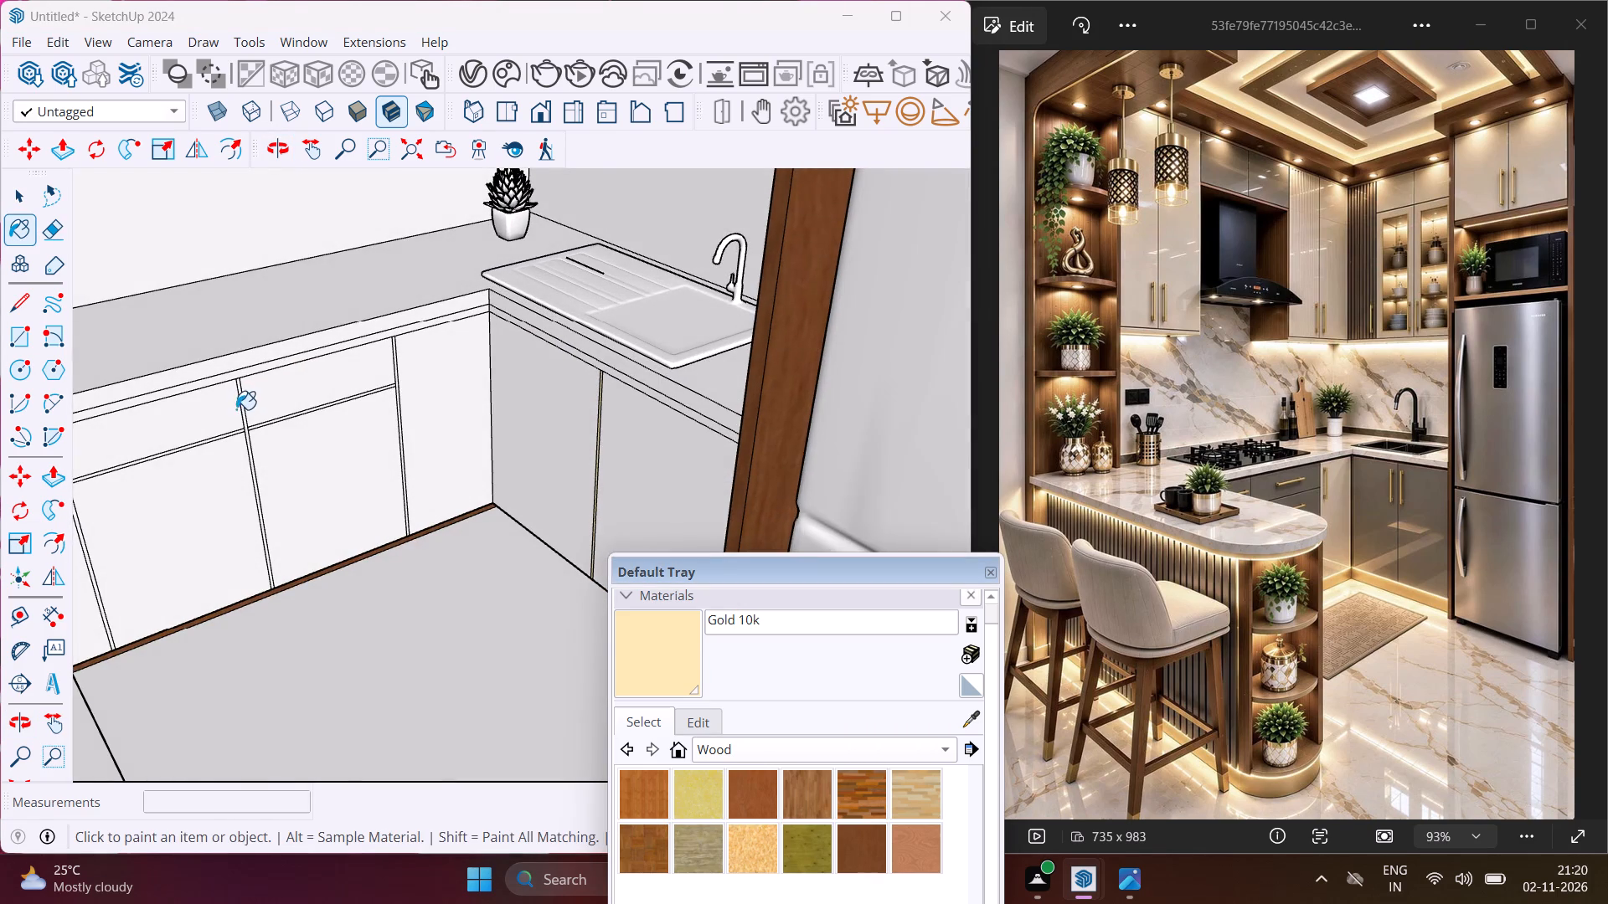
pyautogui.scroll(-5, 244, 388)
pyautogui.scroll(7, 140, 432)
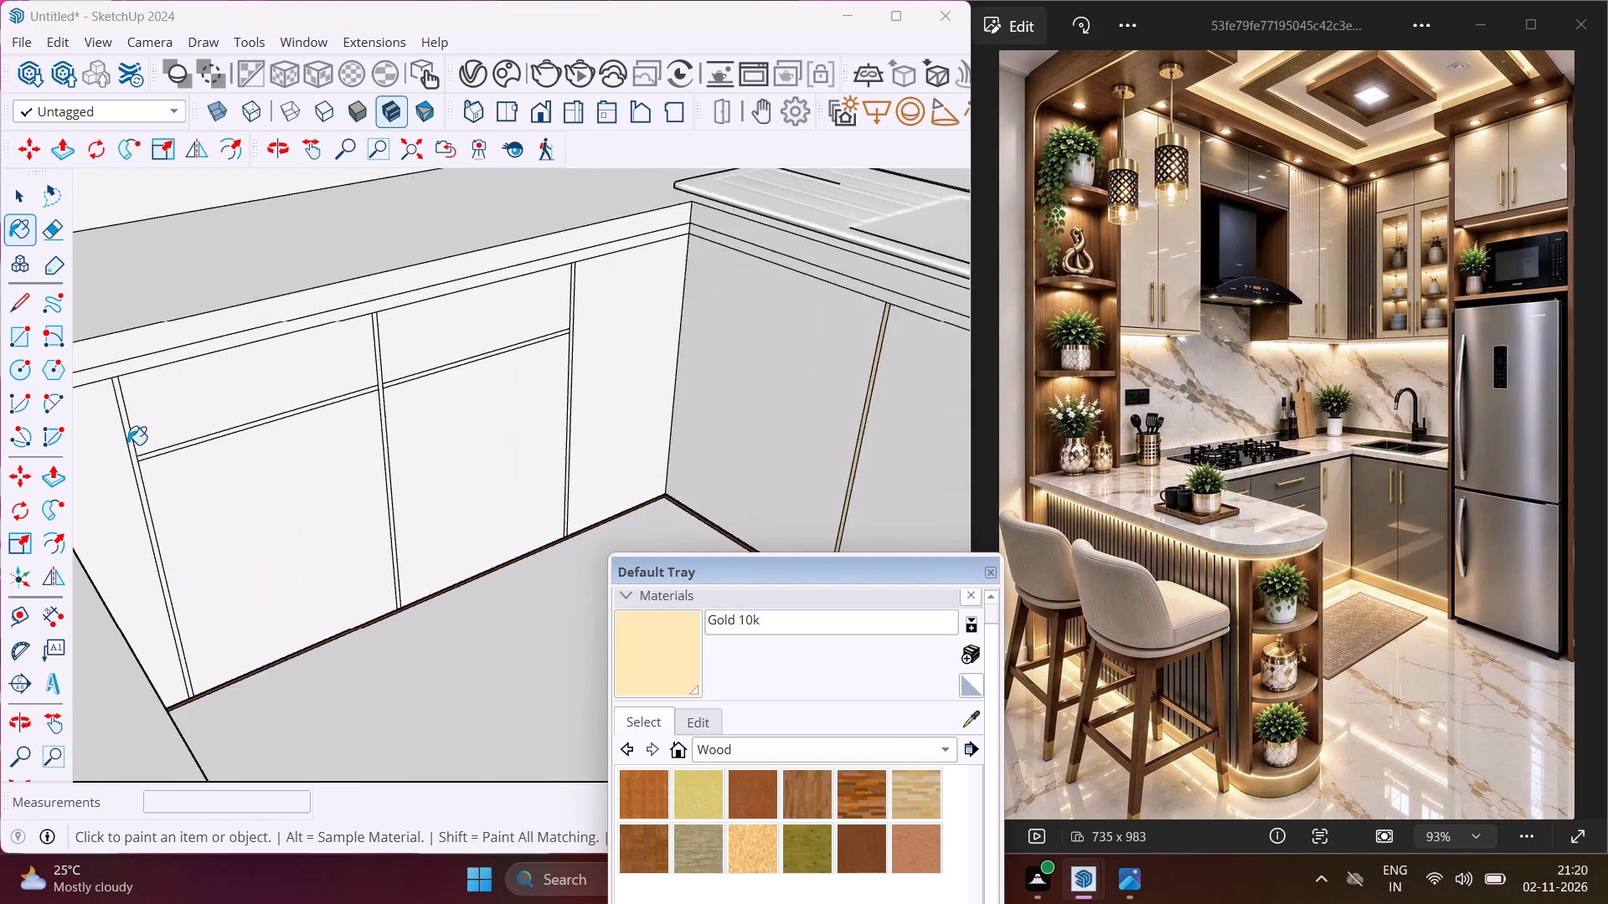
pyautogui.scroll(11, 127, 444)
pyautogui.click(133, 435)
pyautogui.scroll(4, 165, 467)
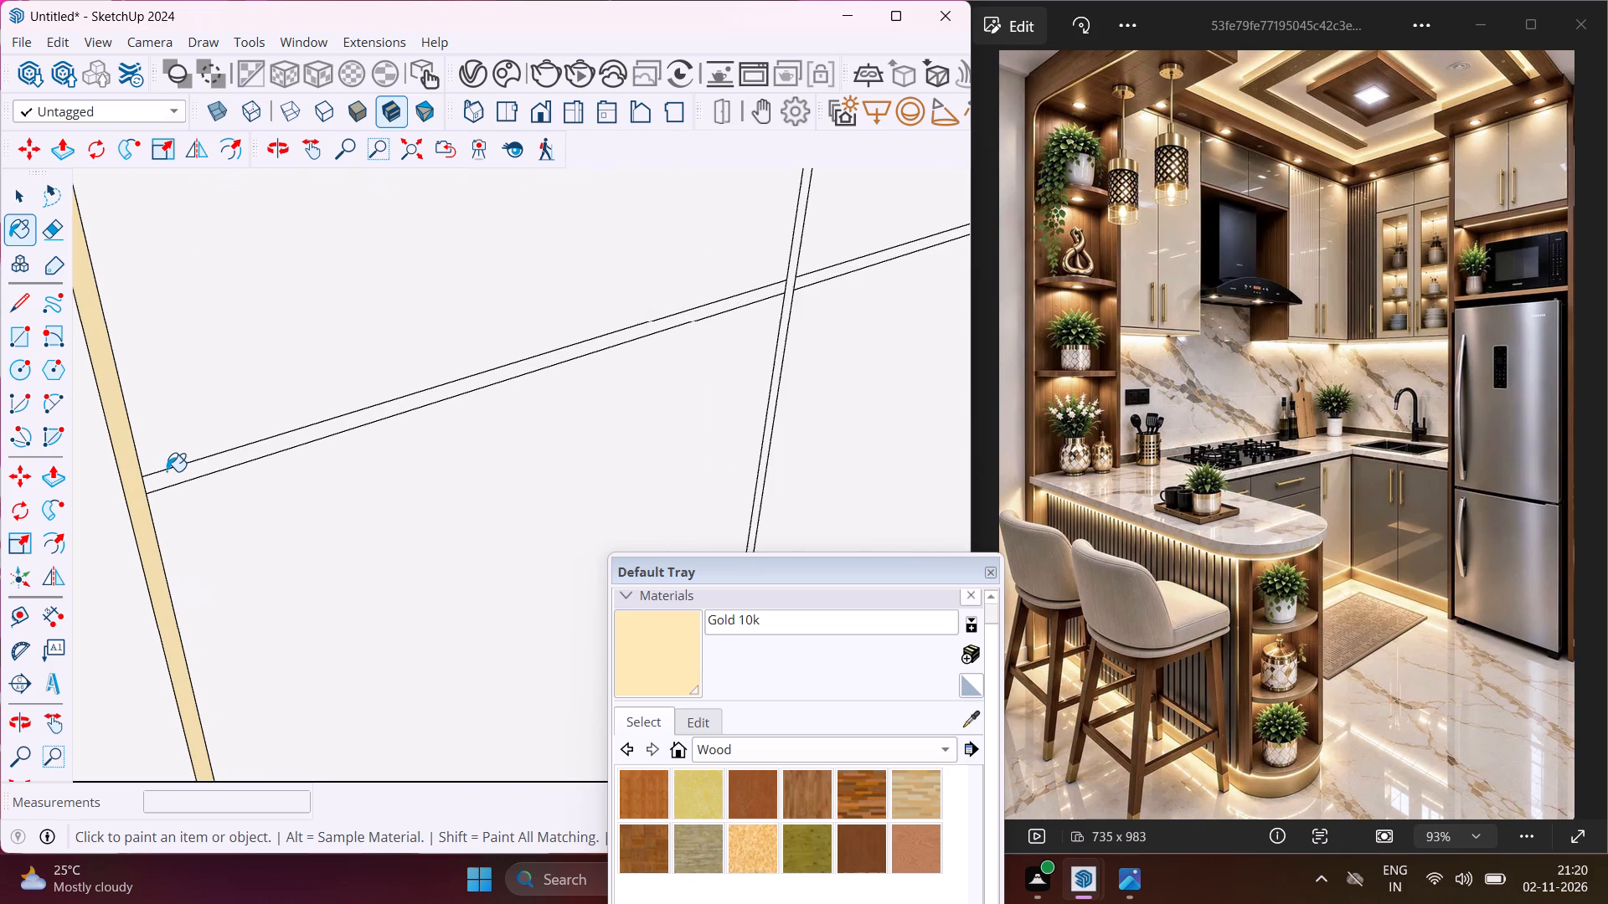
pyautogui.click(171, 475)
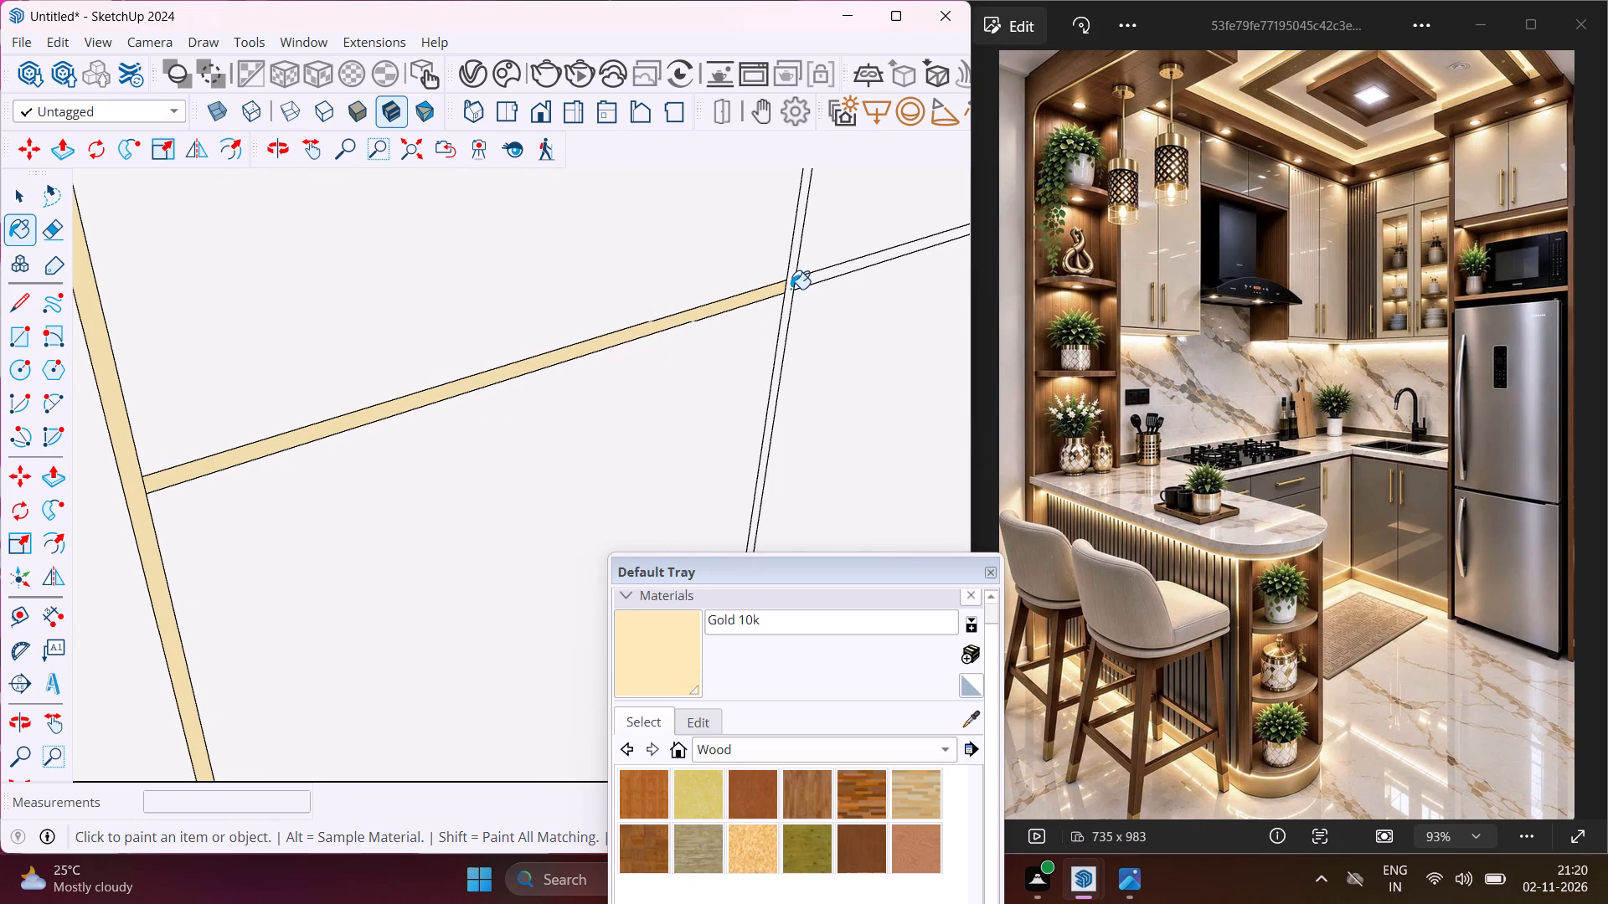
pyautogui.click(791, 289)
pyautogui.click(803, 285)
# Paint the remaining vertical strip on those base cabinets, nearest the sink corner, with Gold 10k.
pyautogui.scroll(-5, 534, 353)
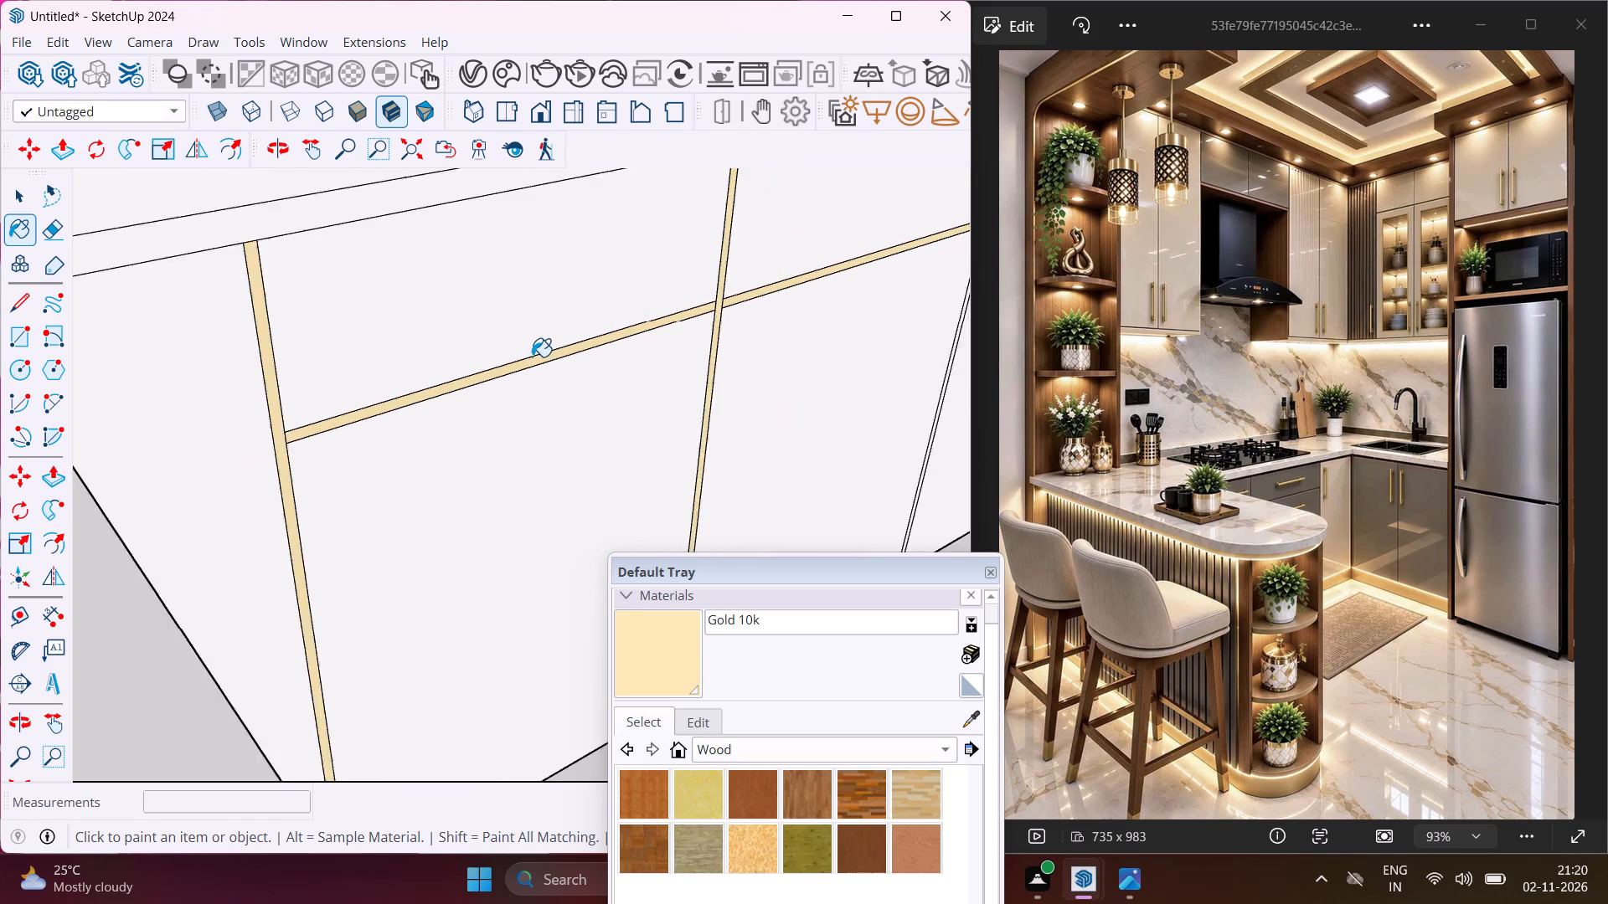
pyautogui.scroll(-8, 529, 357)
pyautogui.scroll(9, 784, 283)
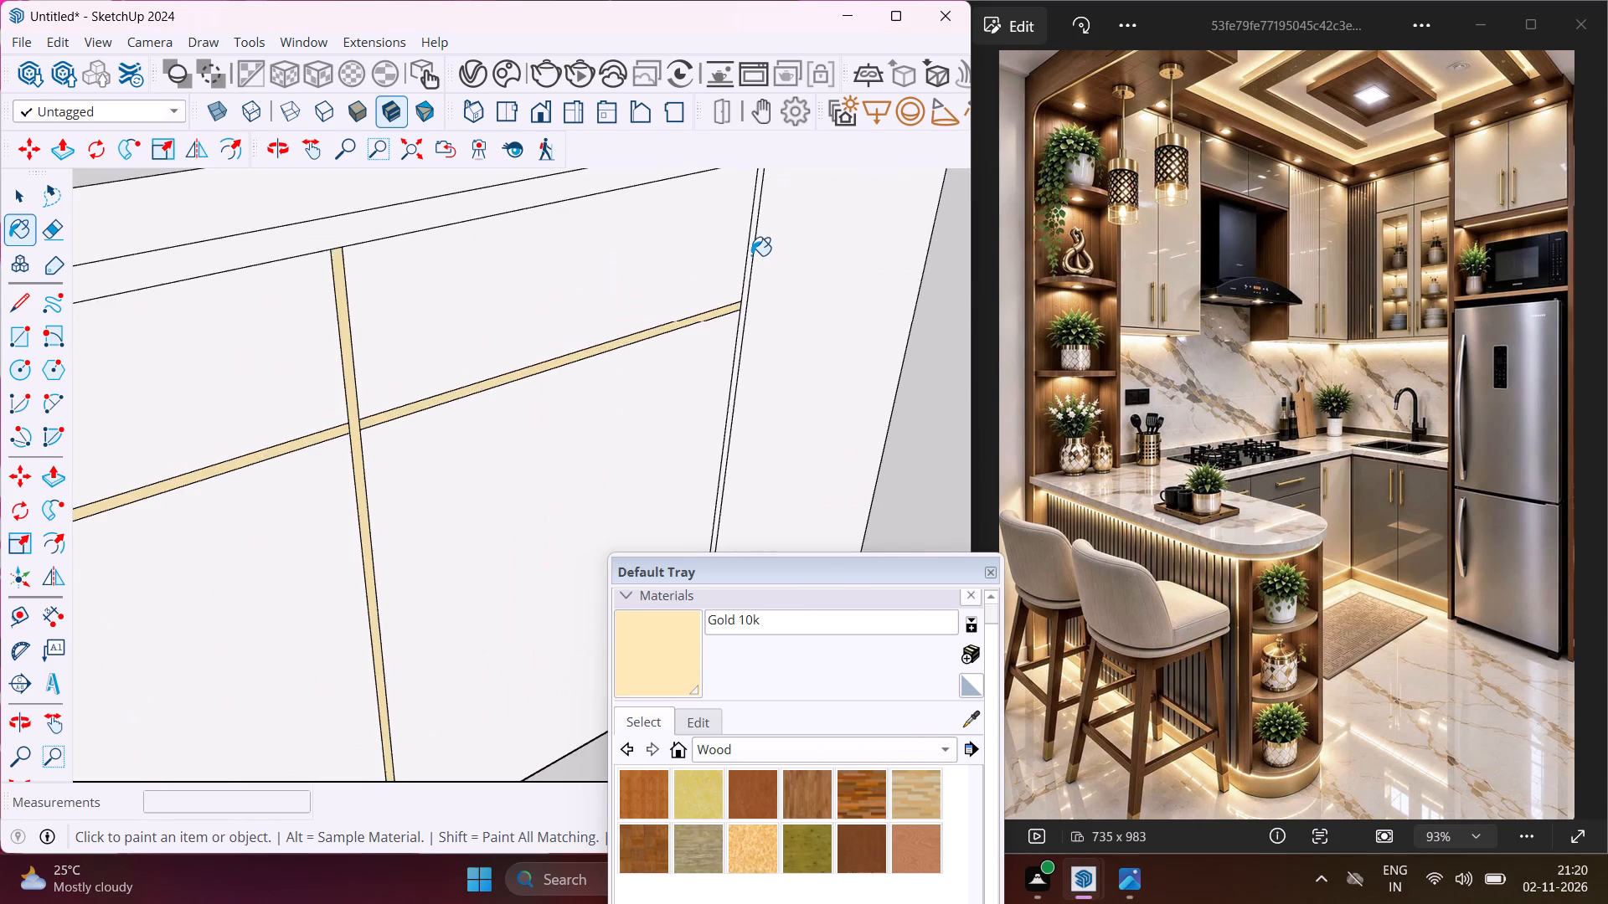
pyautogui.scroll(2, 751, 255)
pyautogui.click(751, 241)
# Paint the vertical gap between the two upper cabinet doors above the microwave with Gold 10k.
pyautogui.scroll(-11, 569, 380)
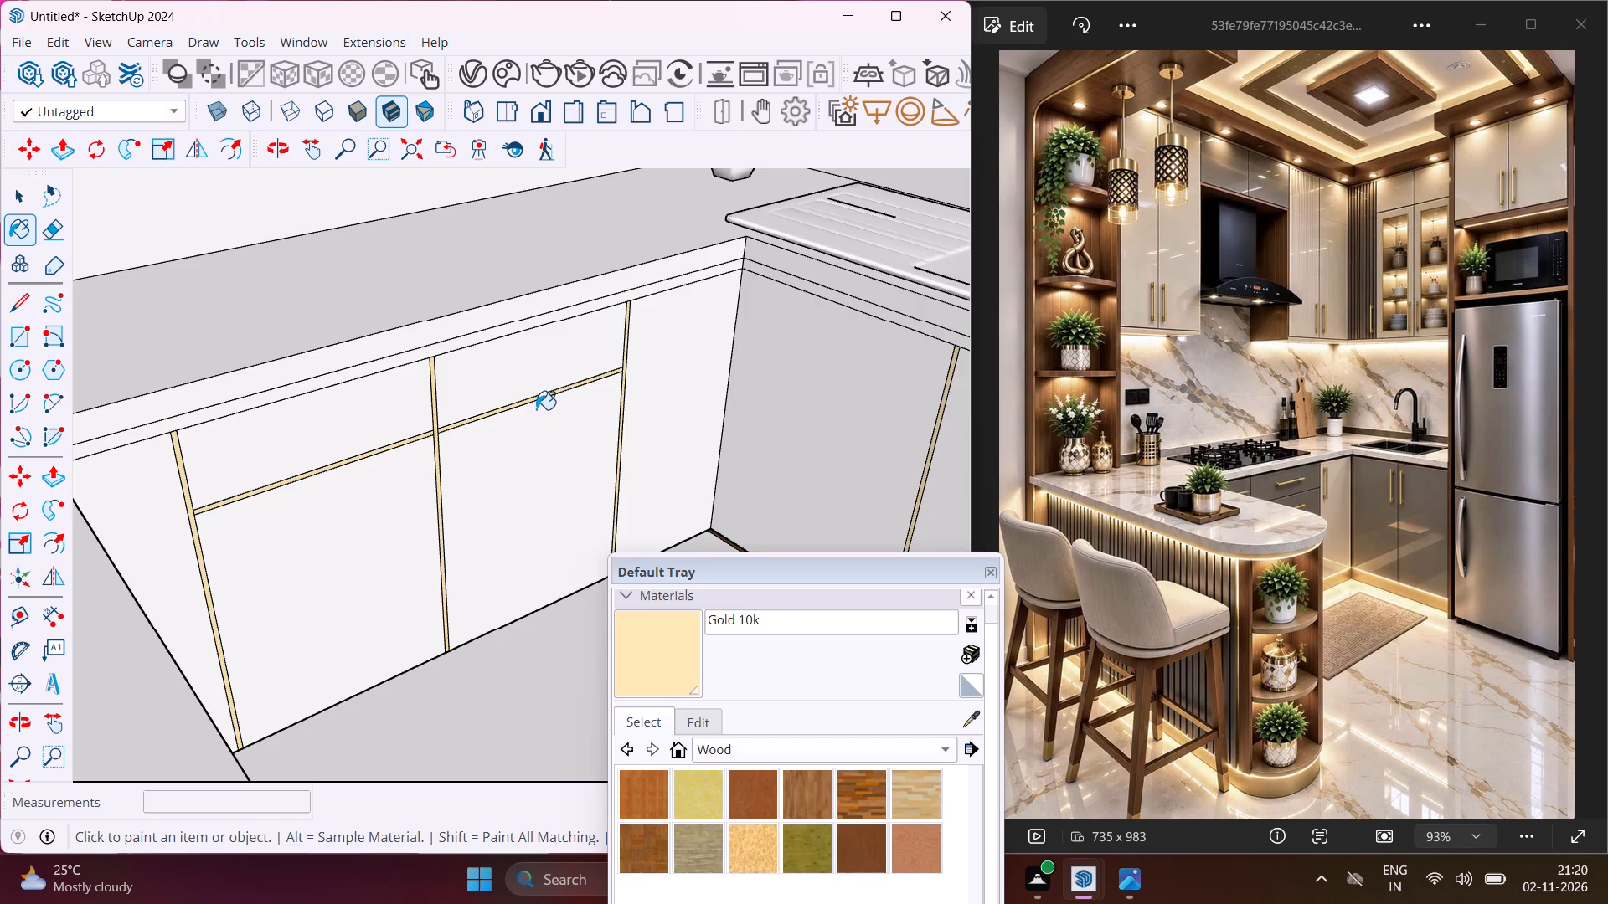
pyautogui.scroll(-17, 534, 409)
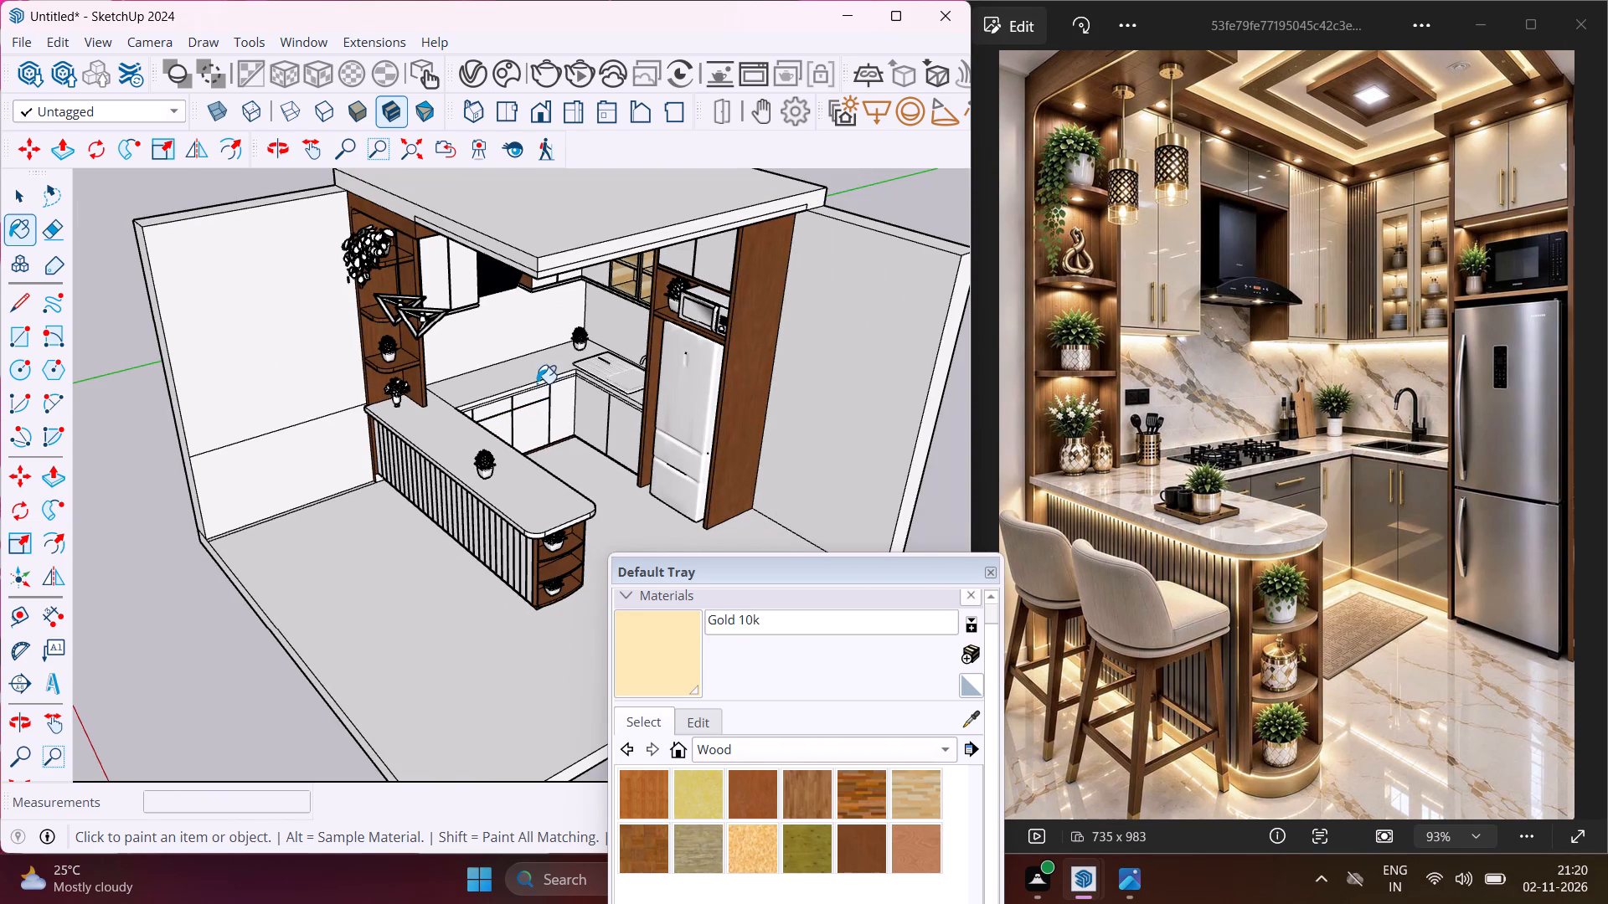
pyautogui.moveTo(537, 383); pyautogui.dragTo(560, 216, button='middle')
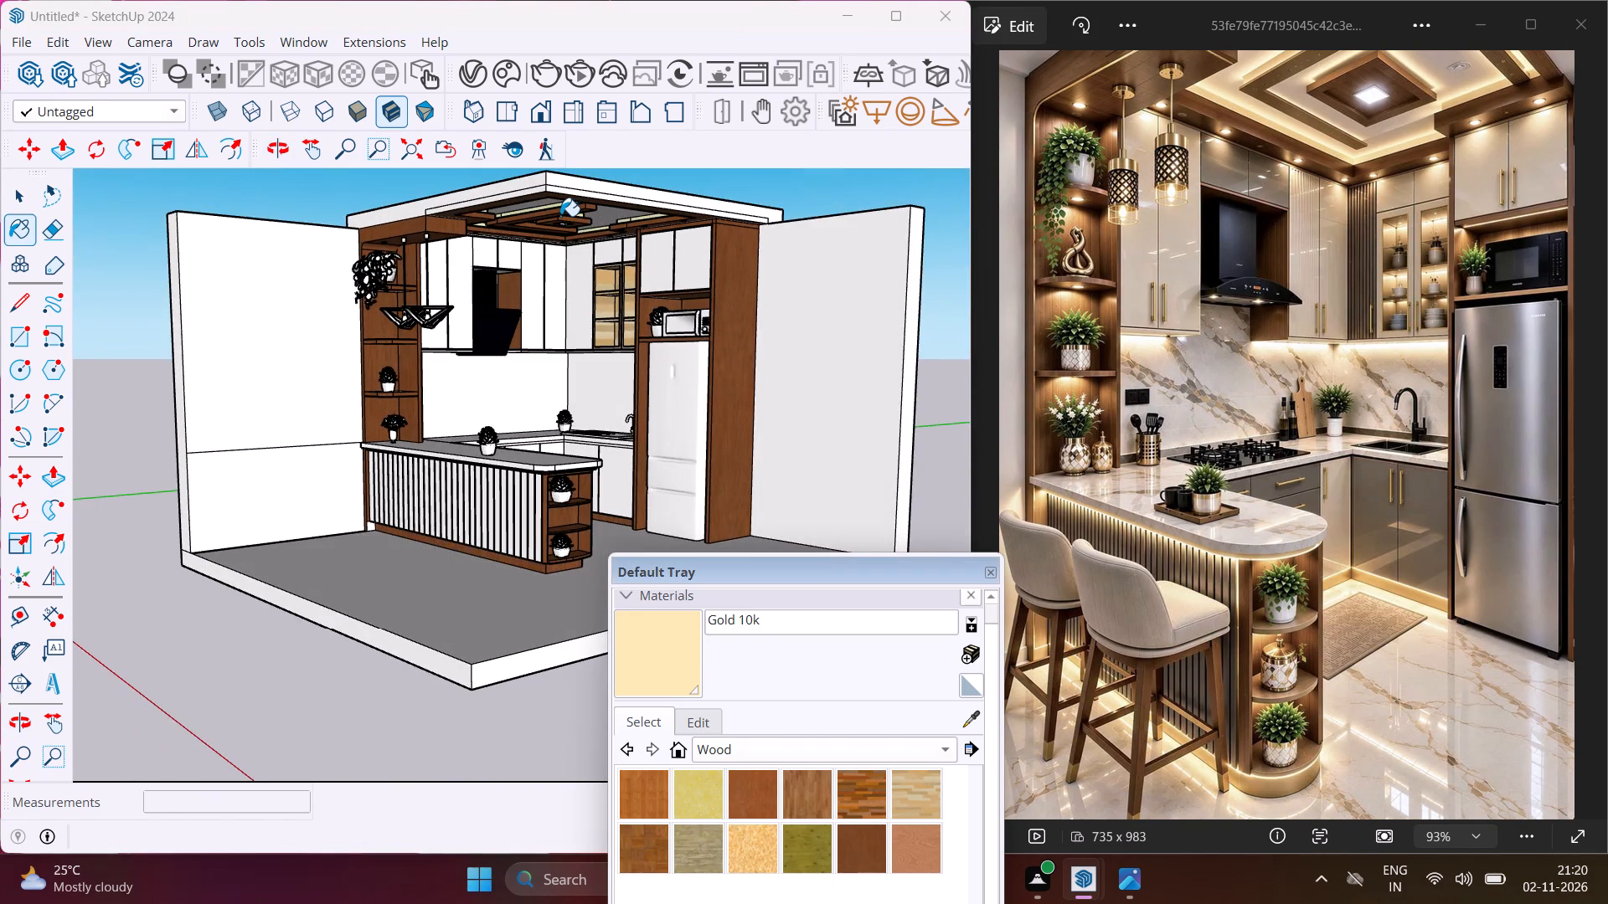
pyautogui.scroll(5, 560, 216)
pyautogui.scroll(13, 729, 299)
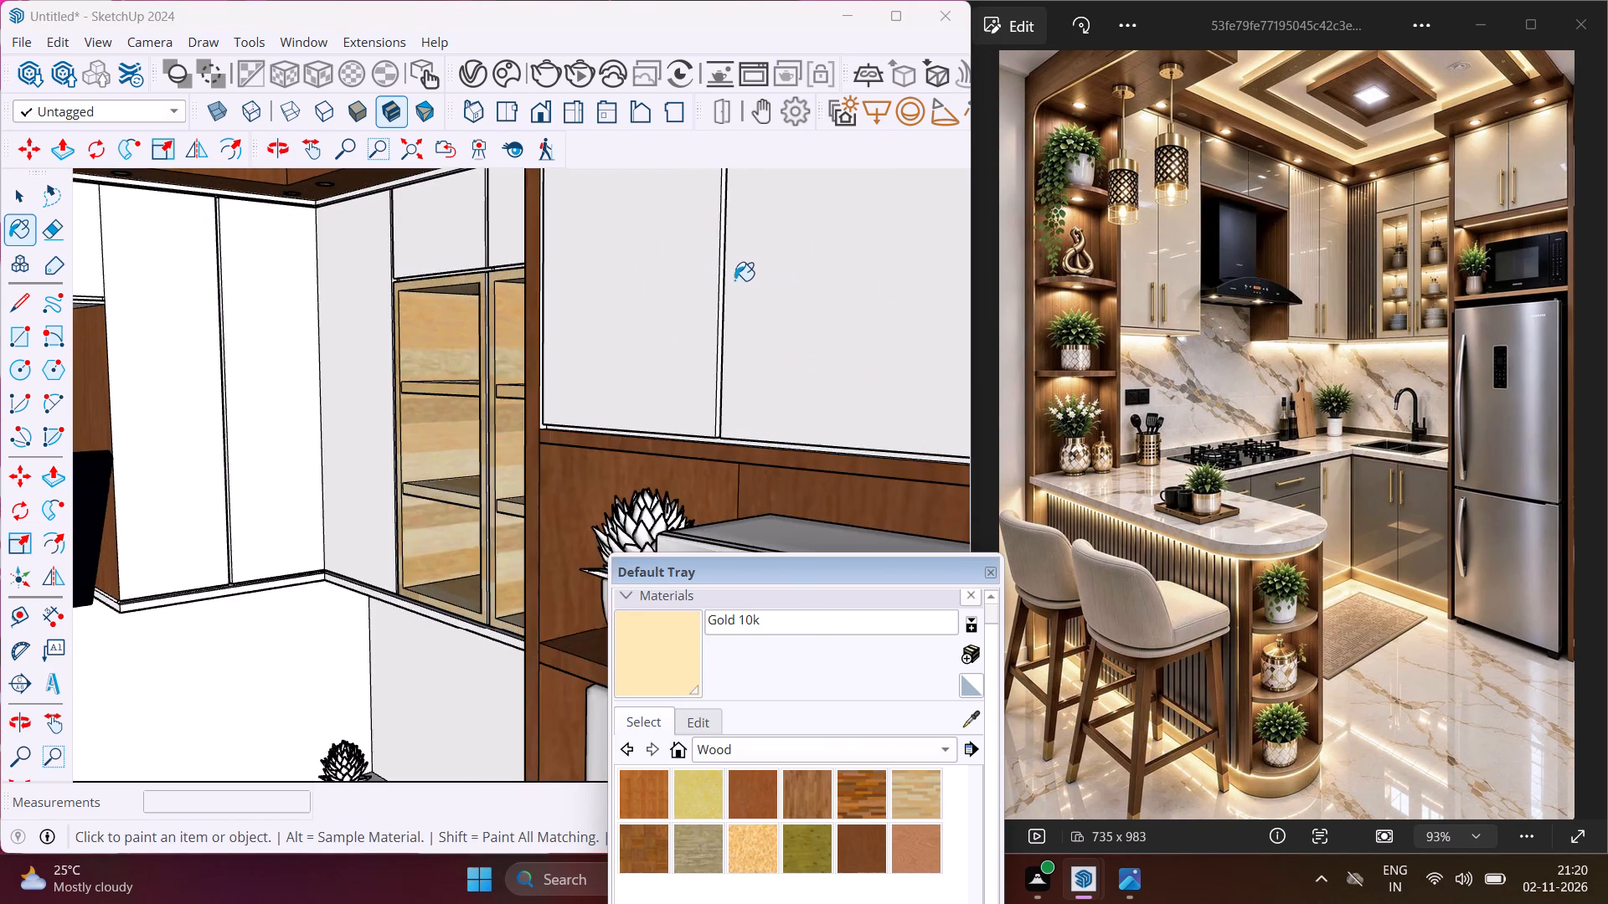
pyautogui.scroll(12, 734, 280)
pyautogui.click(708, 297)
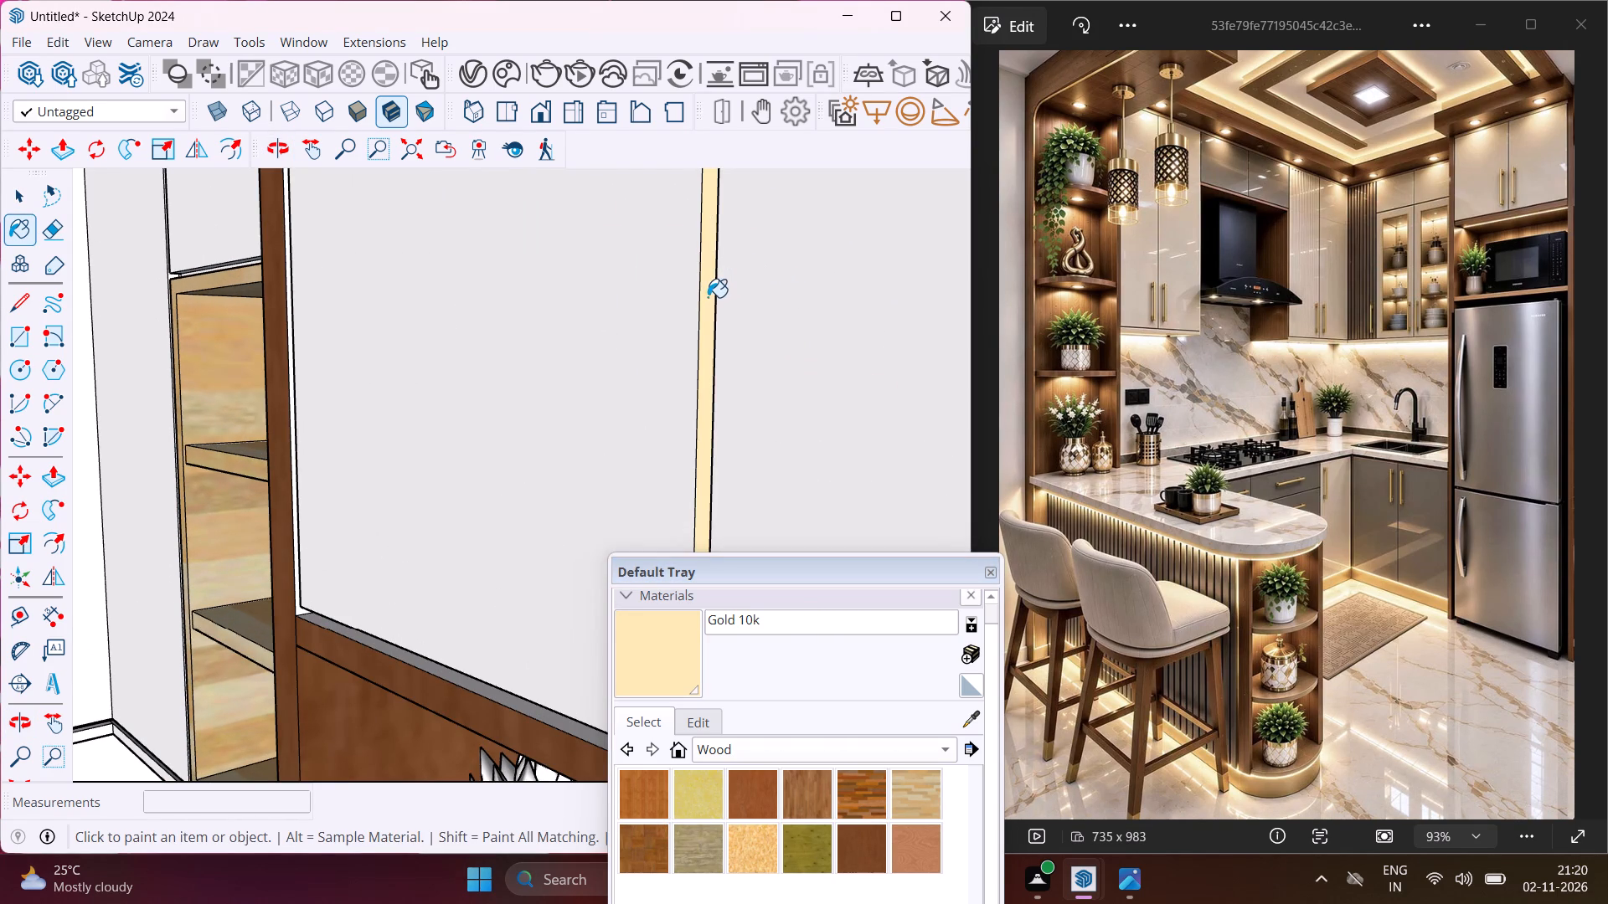
# Apply Gold 10k to the remaining faces inside the vertical gap between the doors above the microwave.
pyautogui.moveTo(756, 314); pyautogui.dragTo(1002, 375, button='middle')
pyautogui.scroll(4, 909, 332)
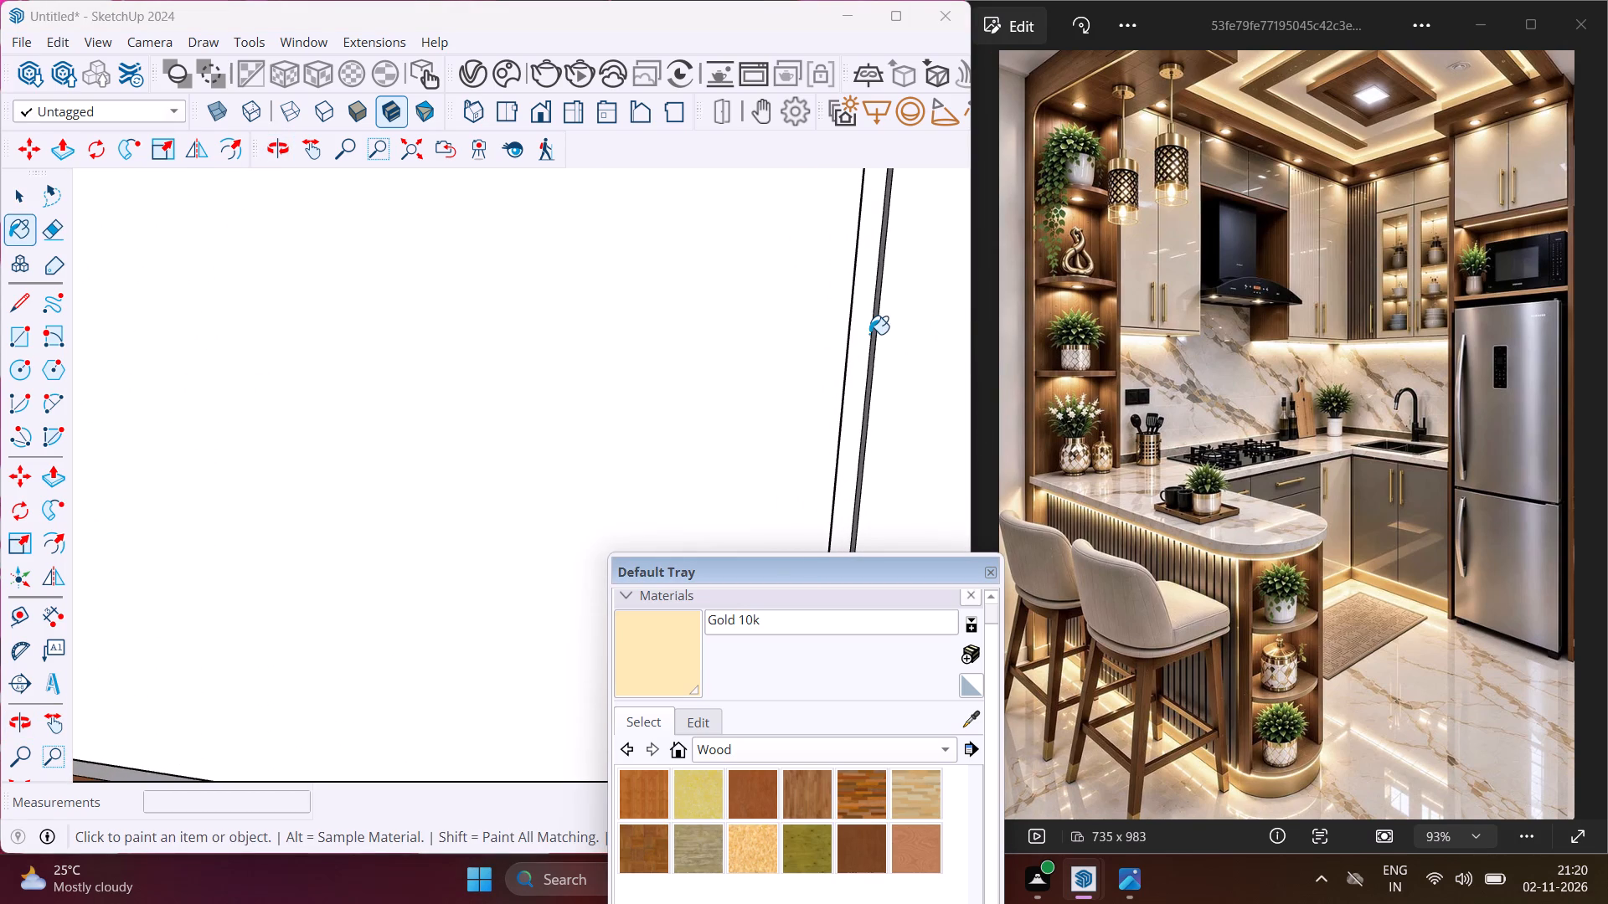
pyautogui.click(865, 329)
pyautogui.moveTo(865, 329); pyautogui.dragTo(961, 361, button='middle')
pyautogui.scroll(-5, 809, 314)
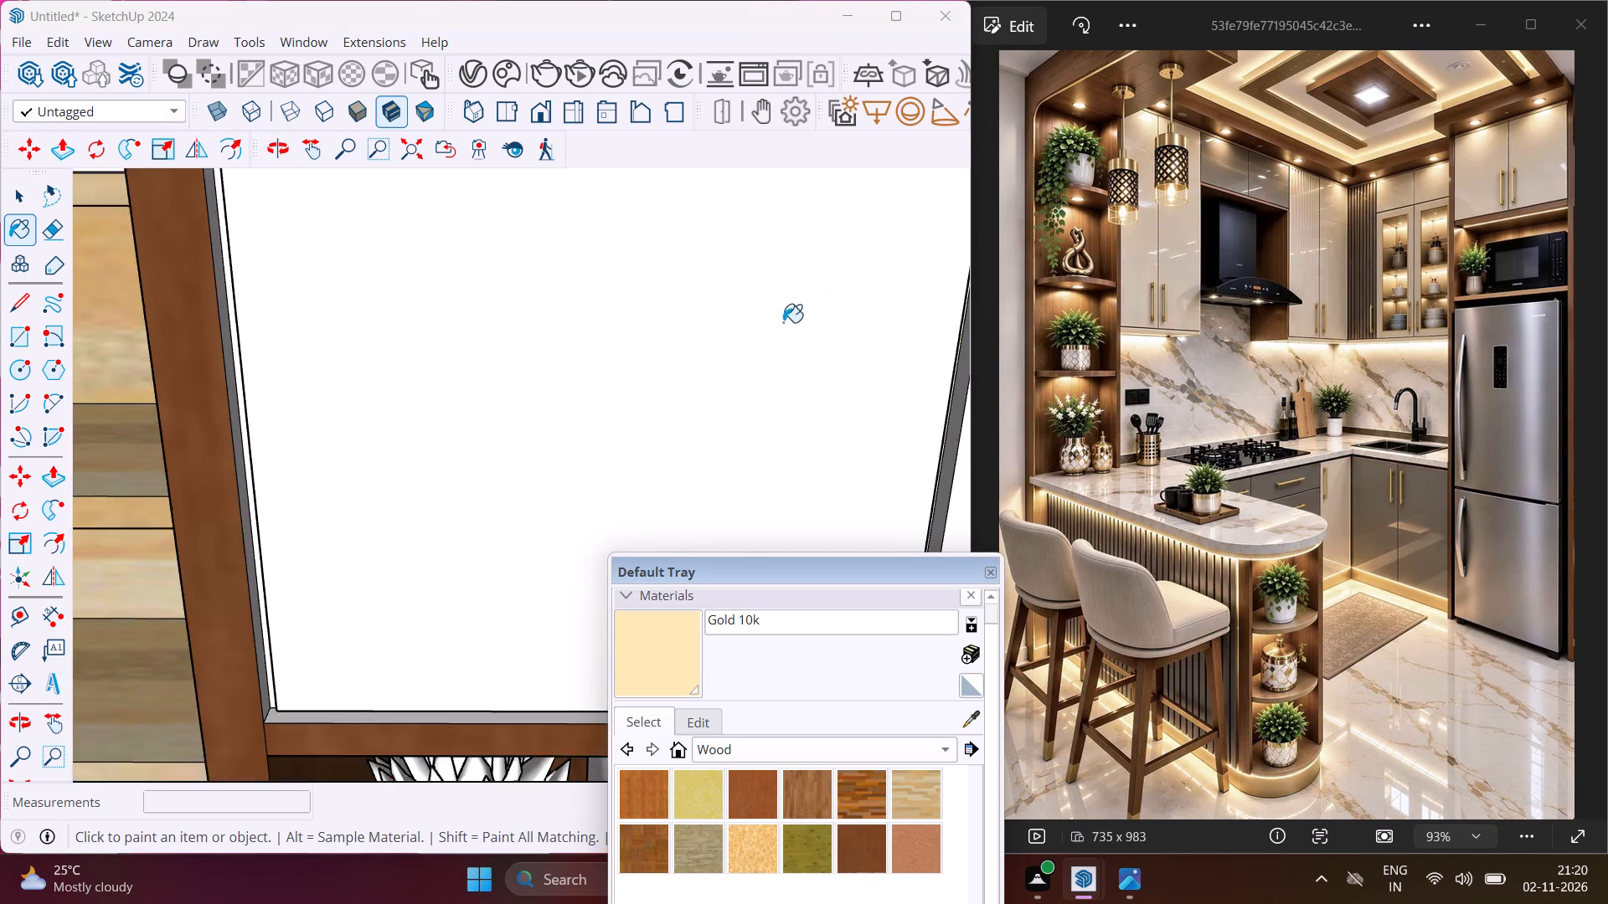
pyautogui.scroll(-2, 776, 318)
pyautogui.scroll(3, 917, 358)
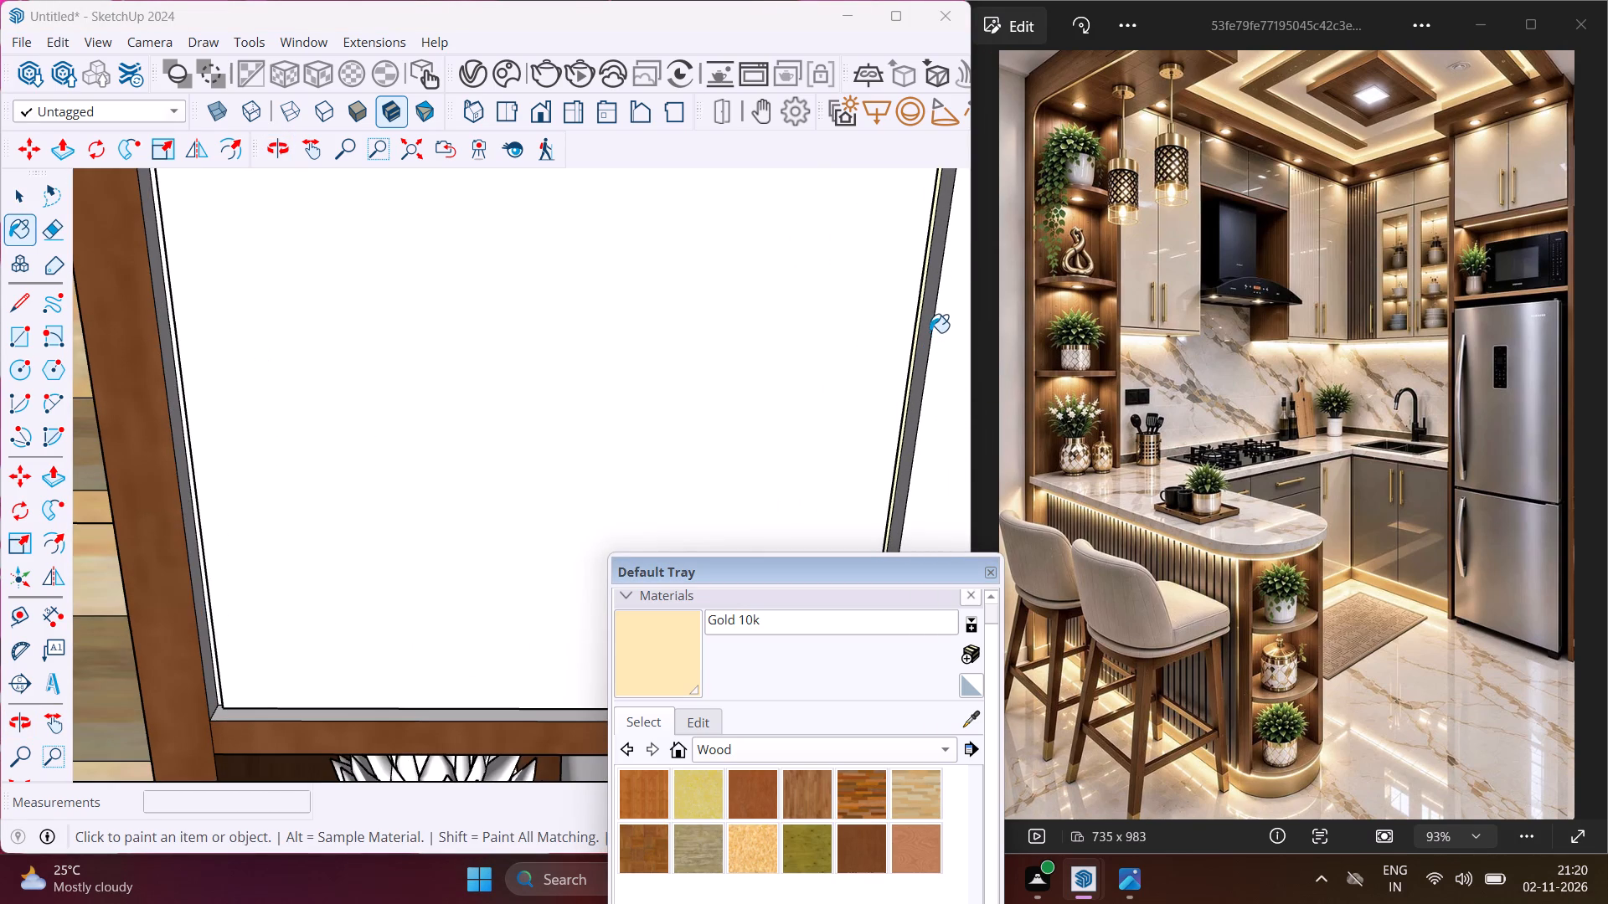
pyautogui.click(927, 328)
# Paint the gap faces along the outer side and bottom edge of the left door above the microwave with Gold 10k.
pyautogui.scroll(4, 219, 654)
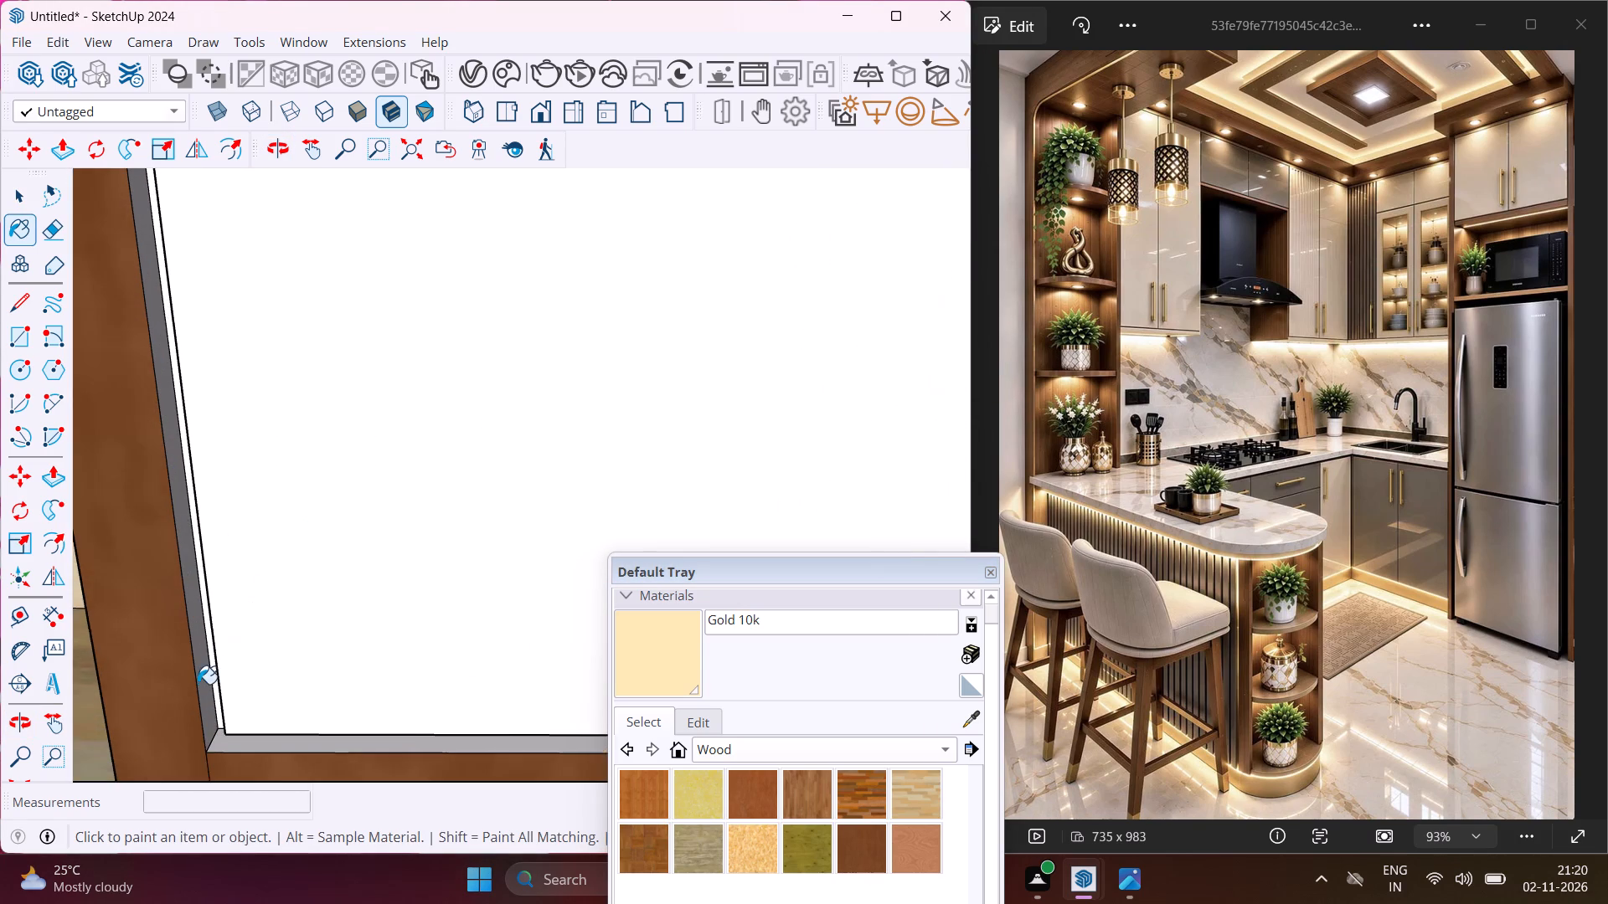
pyautogui.scroll(2, 198, 684)
pyautogui.click(204, 671)
pyautogui.moveTo(204, 670); pyautogui.dragTo(267, 679, button='middle')
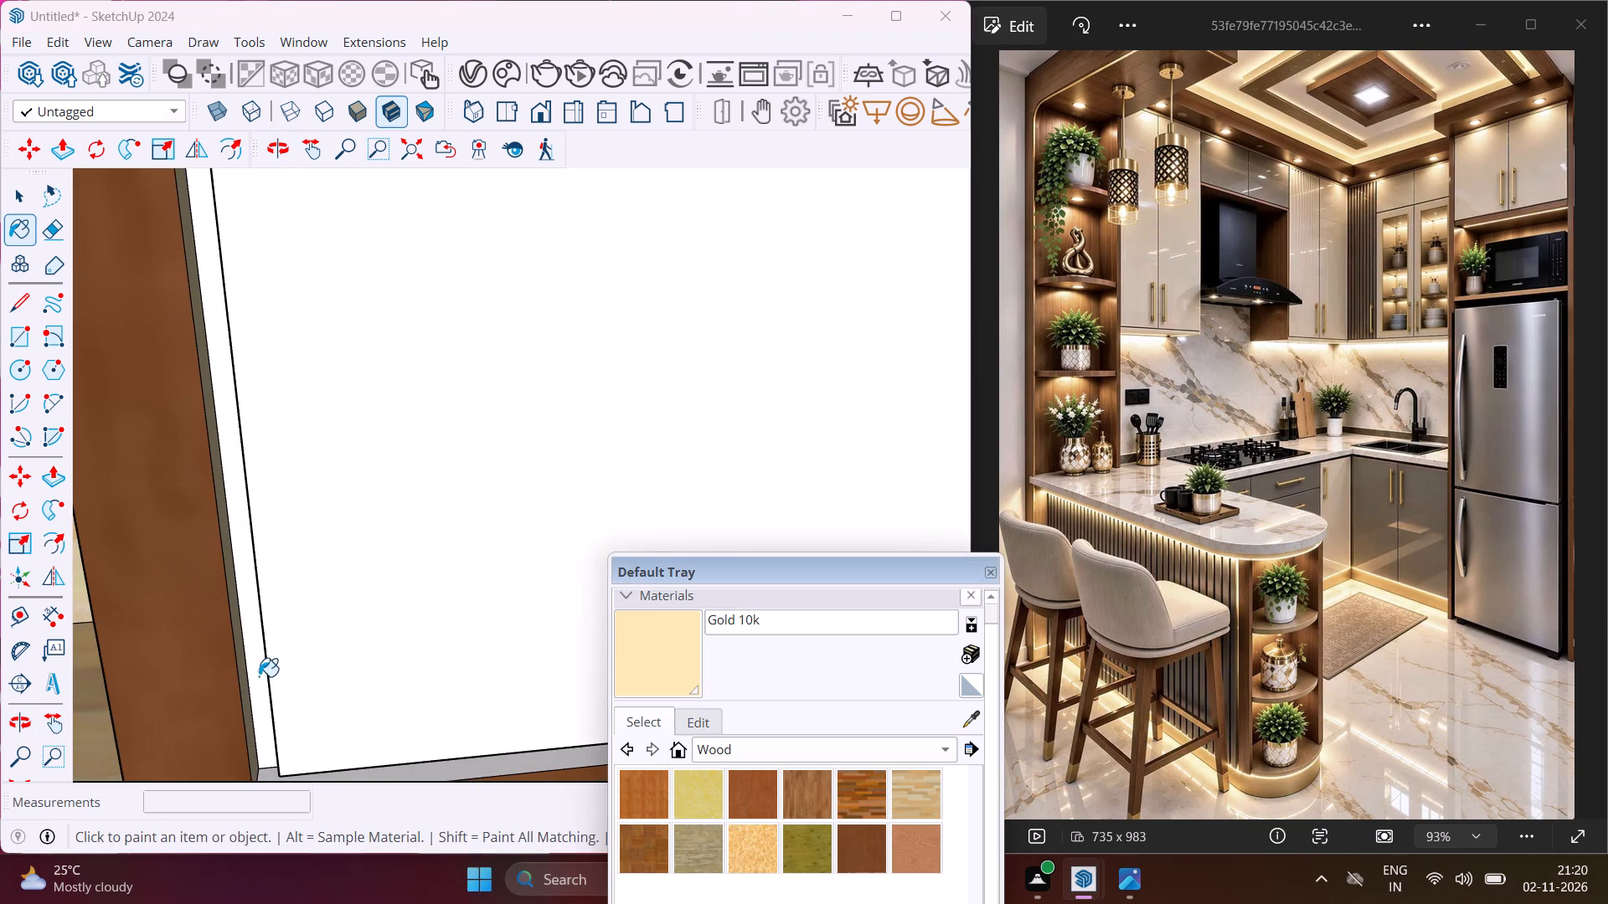
pyautogui.click(253, 673)
pyautogui.moveTo(260, 671); pyautogui.dragTo(363, 653, button='middle')
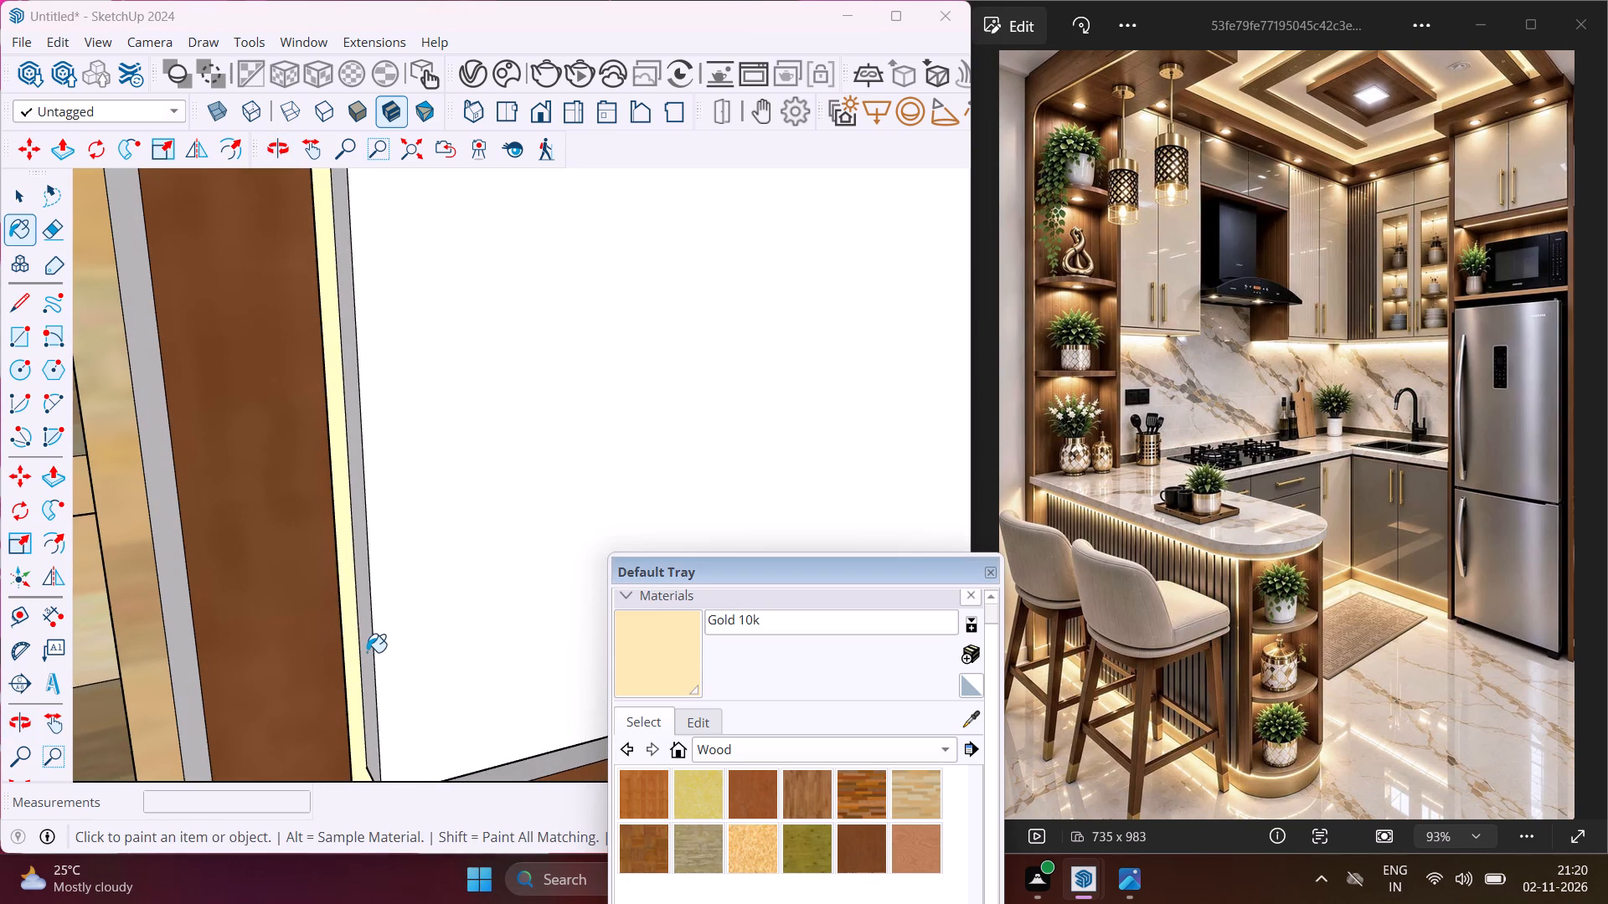
pyautogui.click(365, 648)
pyautogui.click(509, 778)
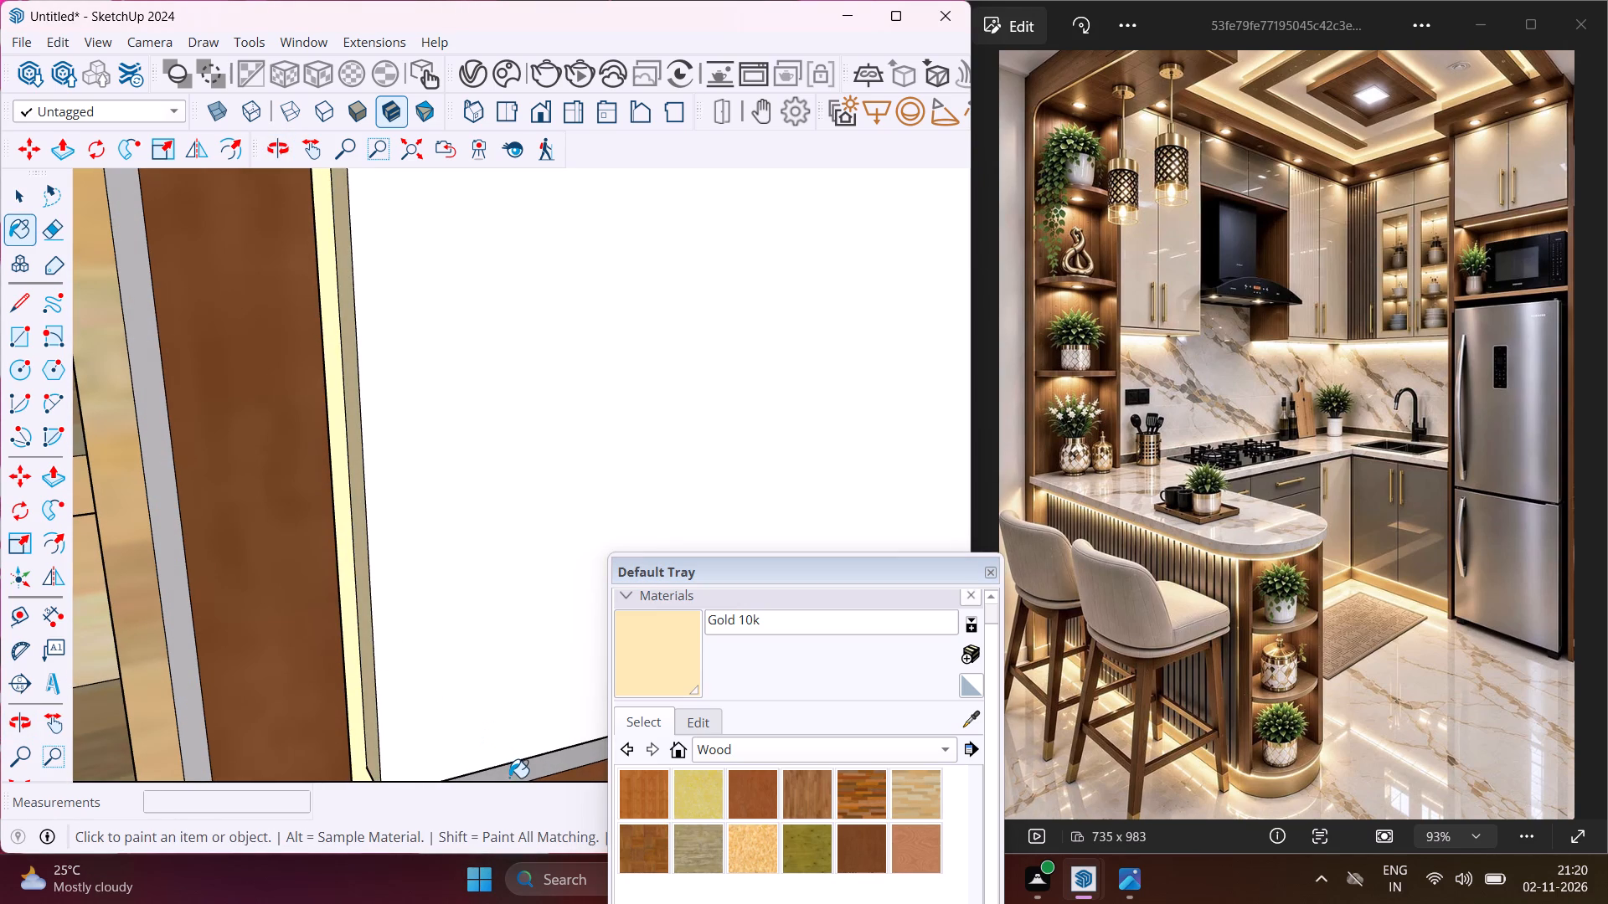
pyautogui.moveTo(497, 755); pyautogui.dragTo(508, 511, button='middle')
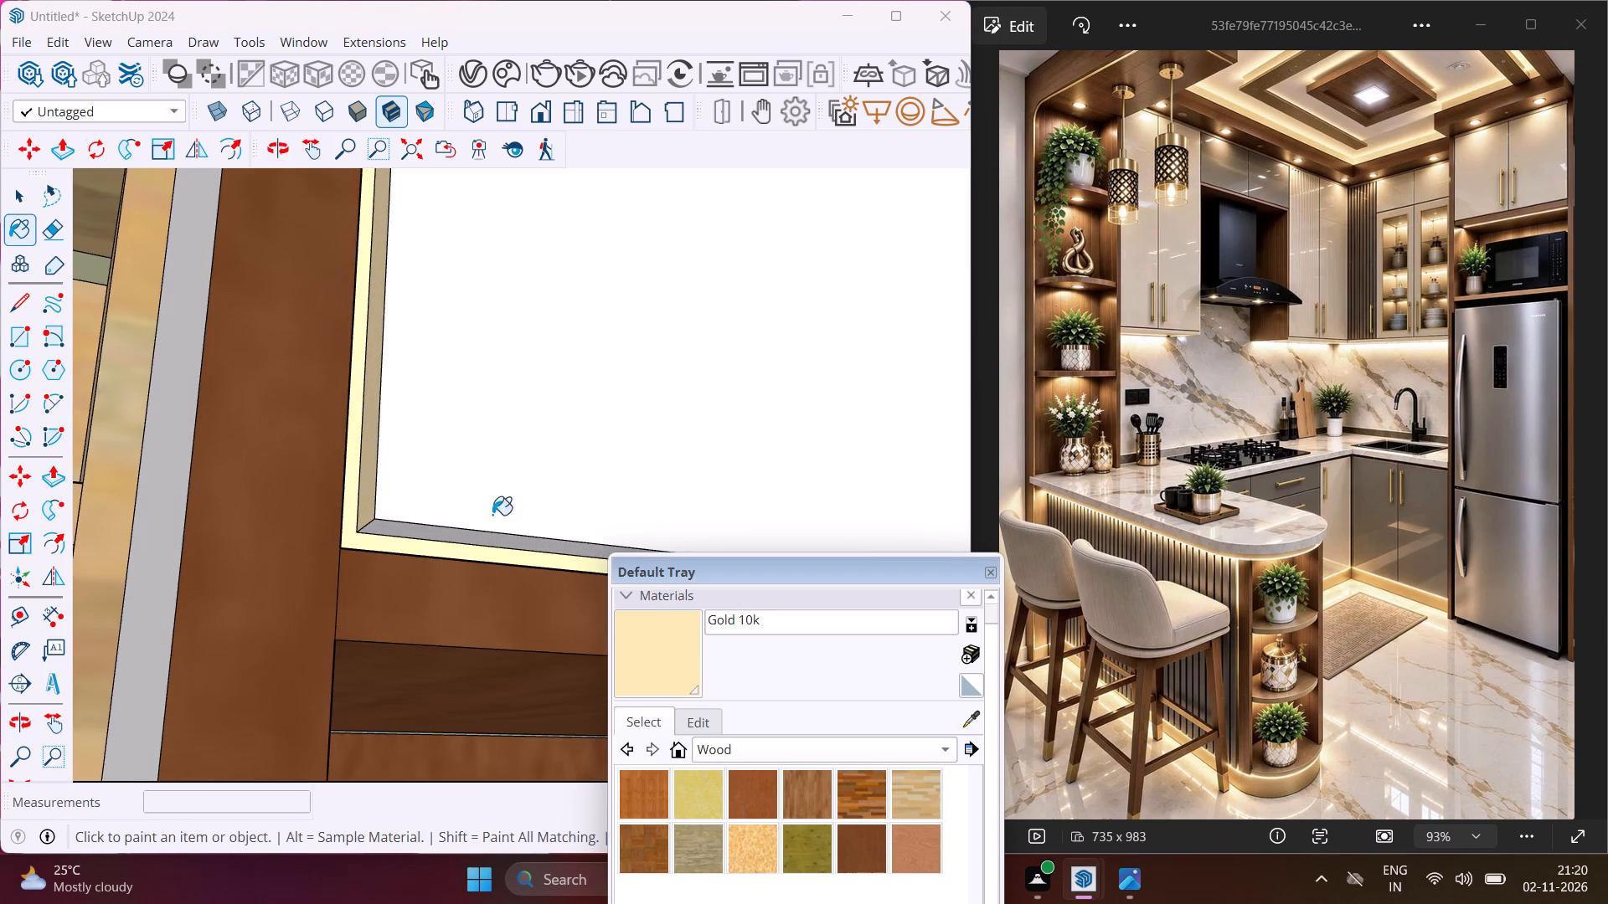
pyautogui.scroll(2, 482, 520)
pyautogui.click(465, 542)
# Paint the outer side strip and top strip around the right door above the microwave with Gold 10k.
pyautogui.scroll(-4, 466, 535)
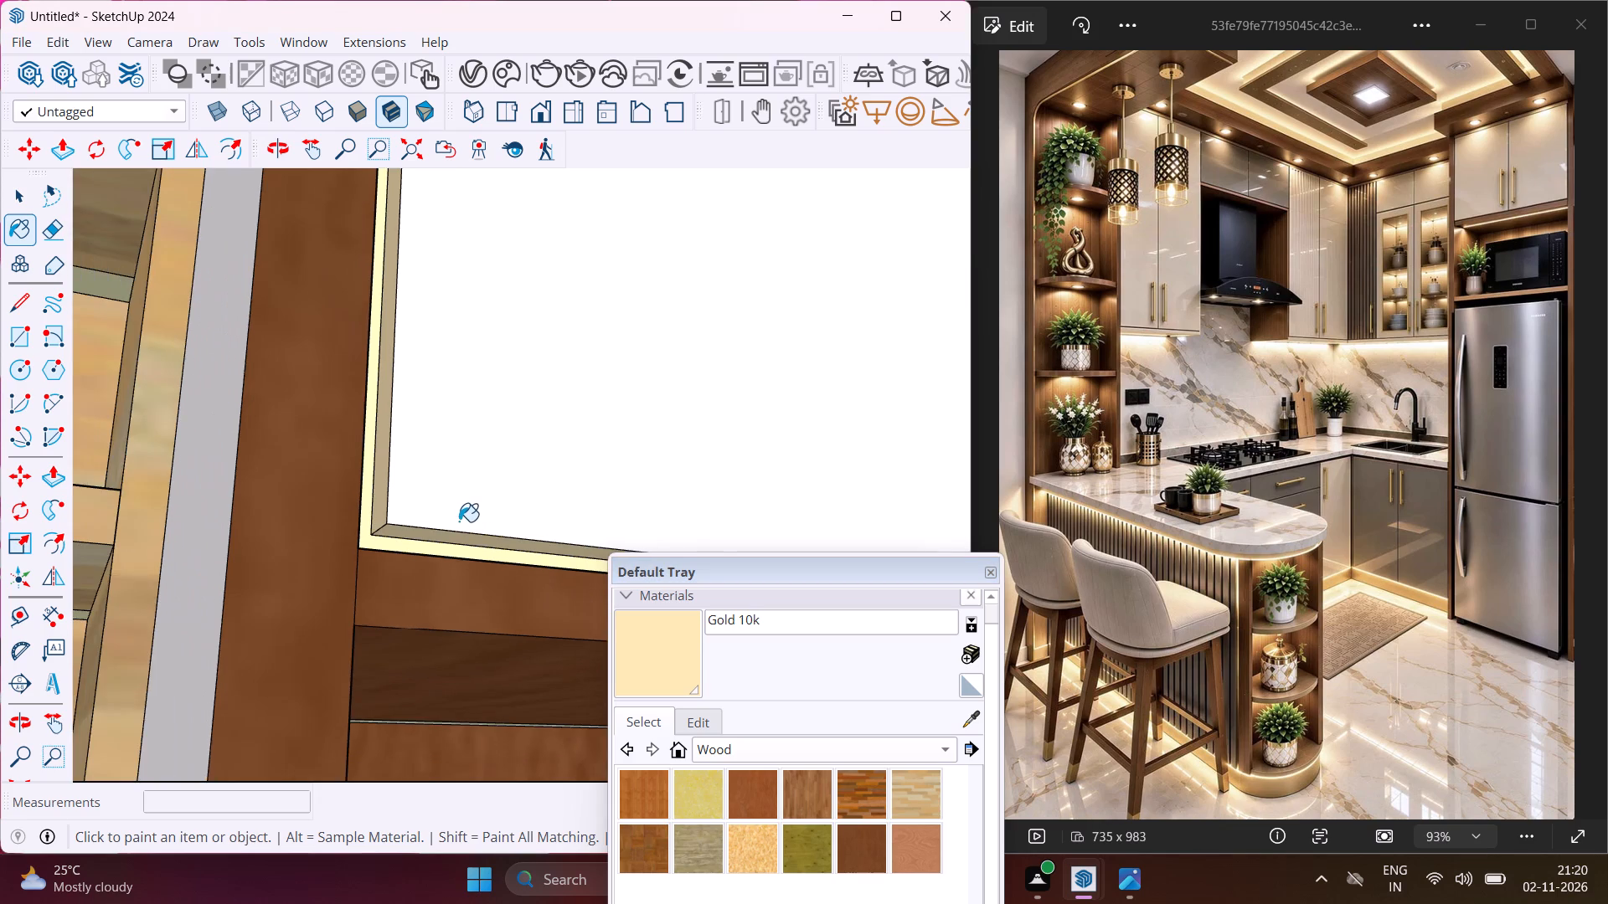
pyautogui.scroll(-6, 458, 521)
pyautogui.moveTo(451, 521); pyautogui.dragTo(373, 556, button='middle')
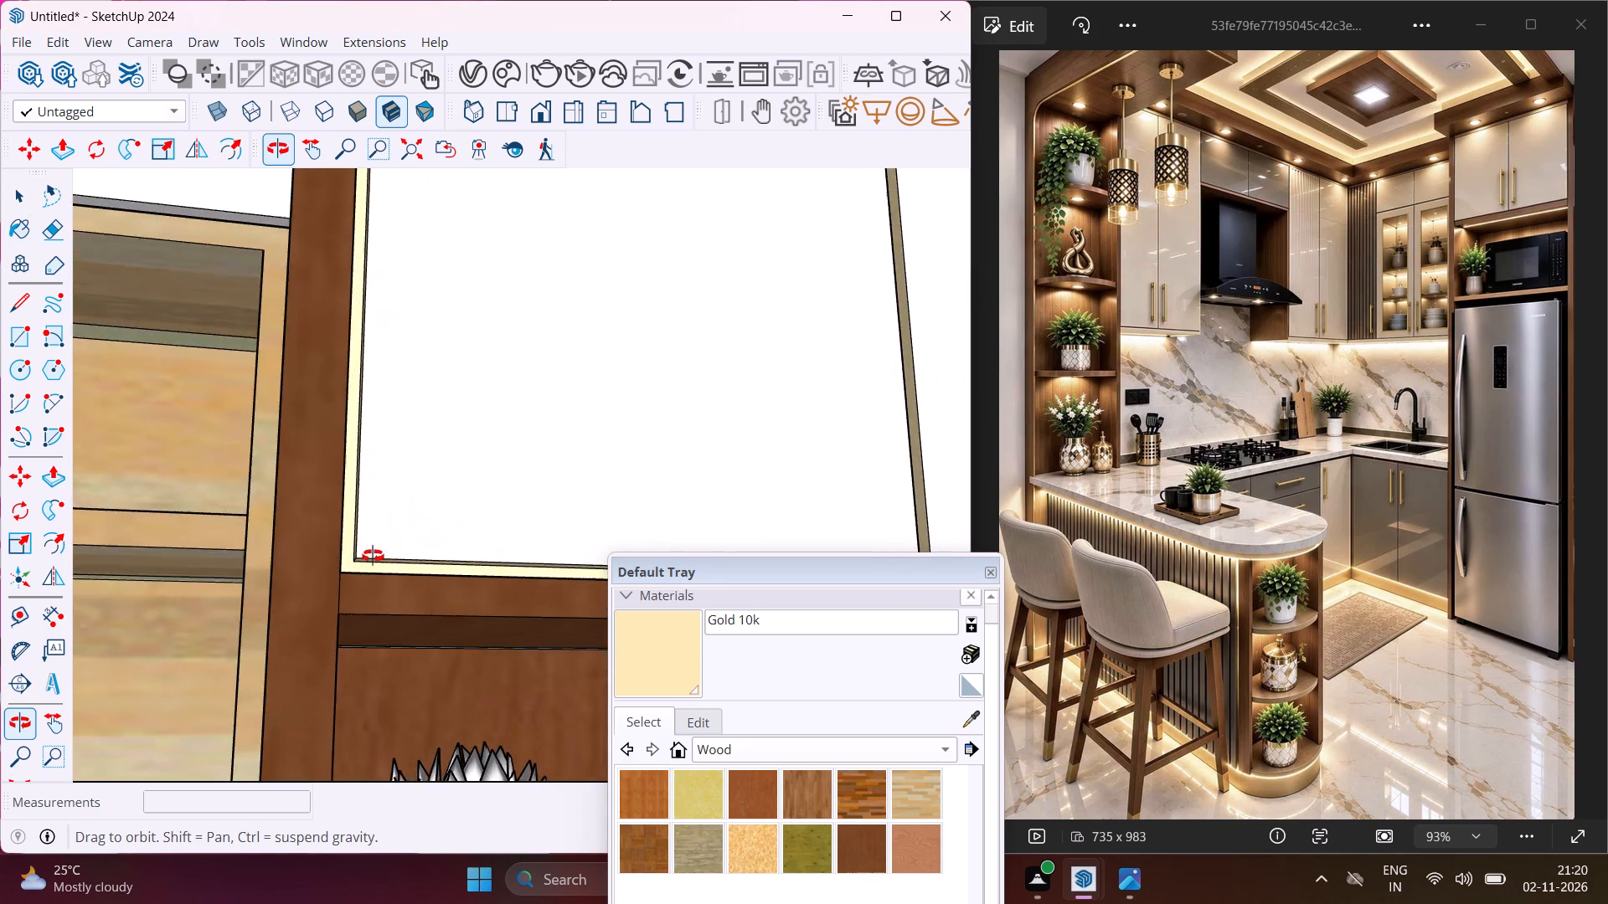
pyautogui.moveTo(373, 556); pyautogui.dragTo(45, 645, button='middle')
pyautogui.scroll(-7, 219, 522)
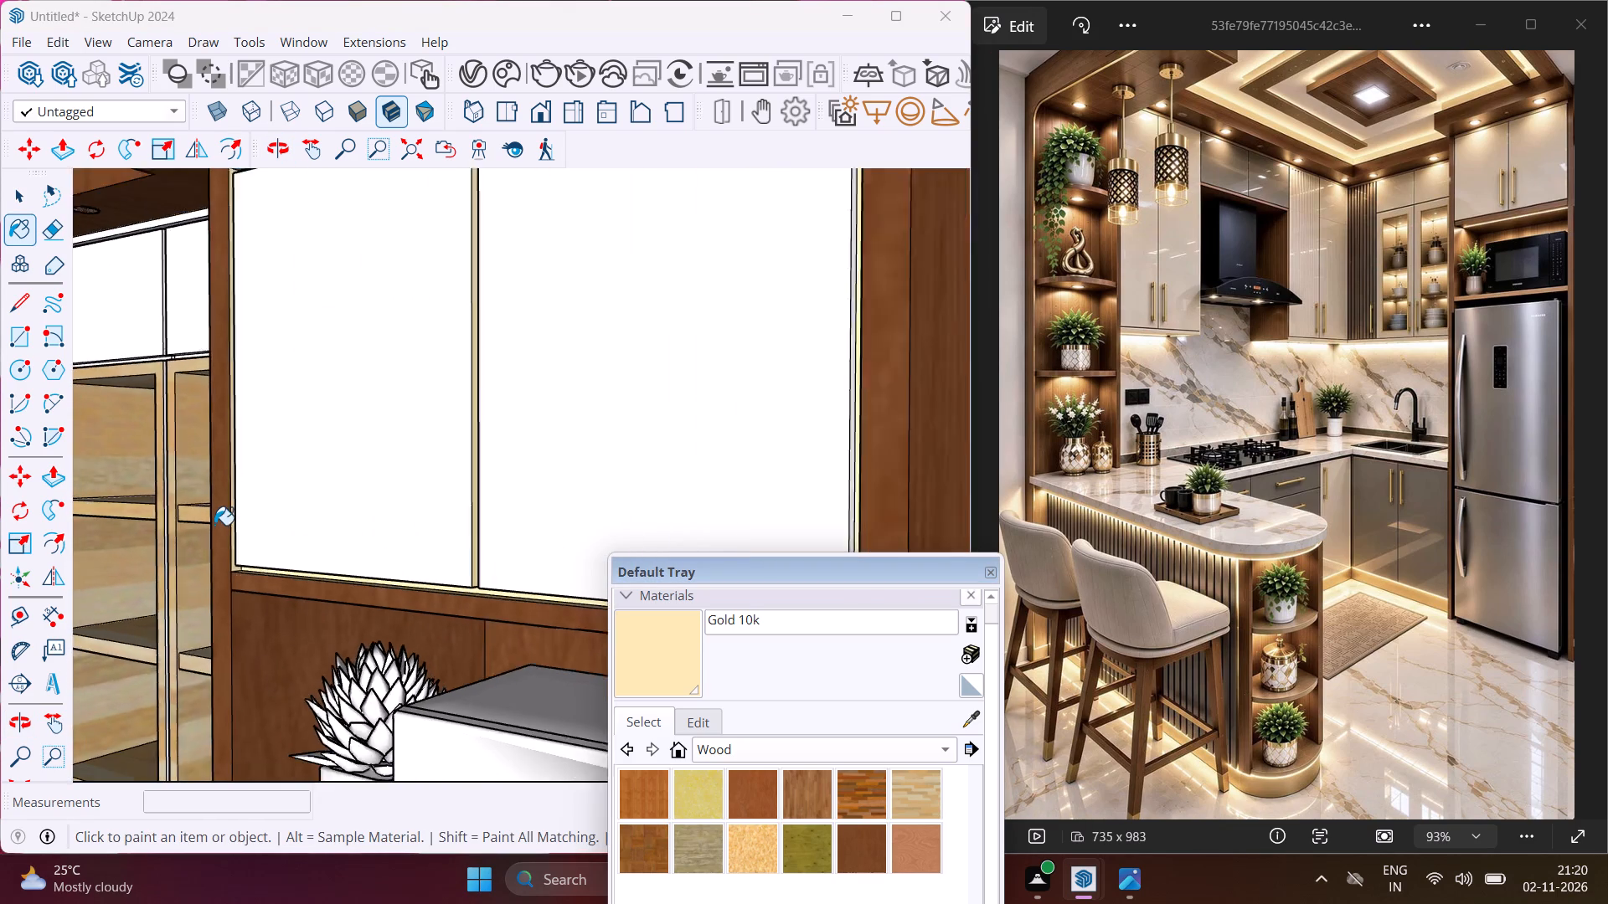
pyautogui.scroll(-2, 214, 525)
pyautogui.scroll(8, 623, 173)
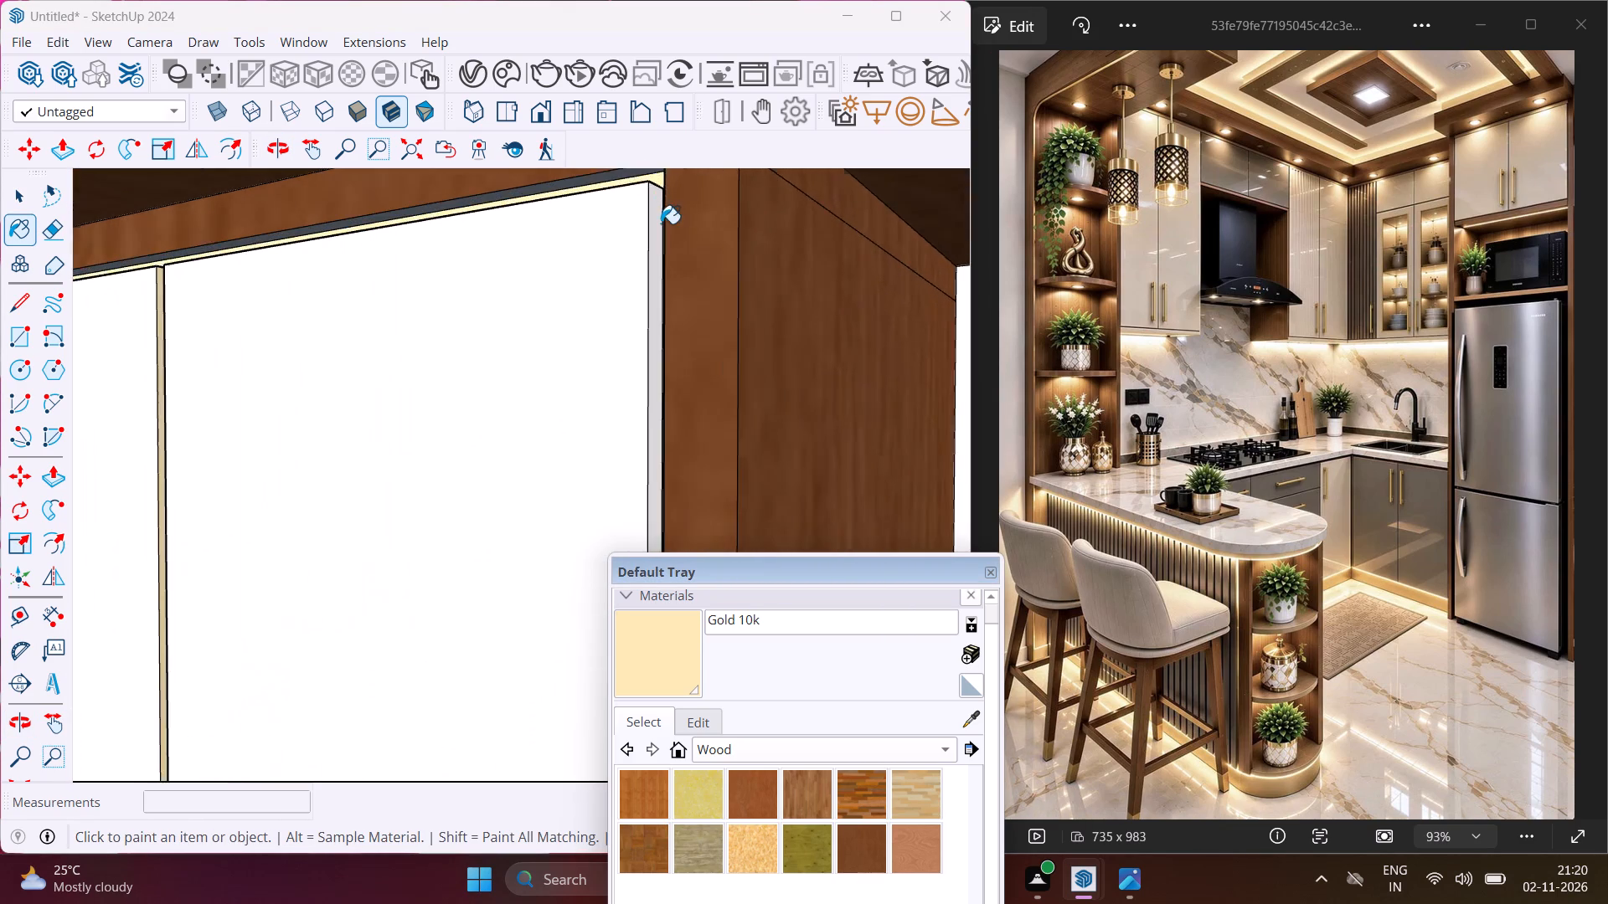
pyautogui.scroll(4, 661, 223)
pyautogui.click(653, 203)
pyautogui.scroll(-4, 561, 225)
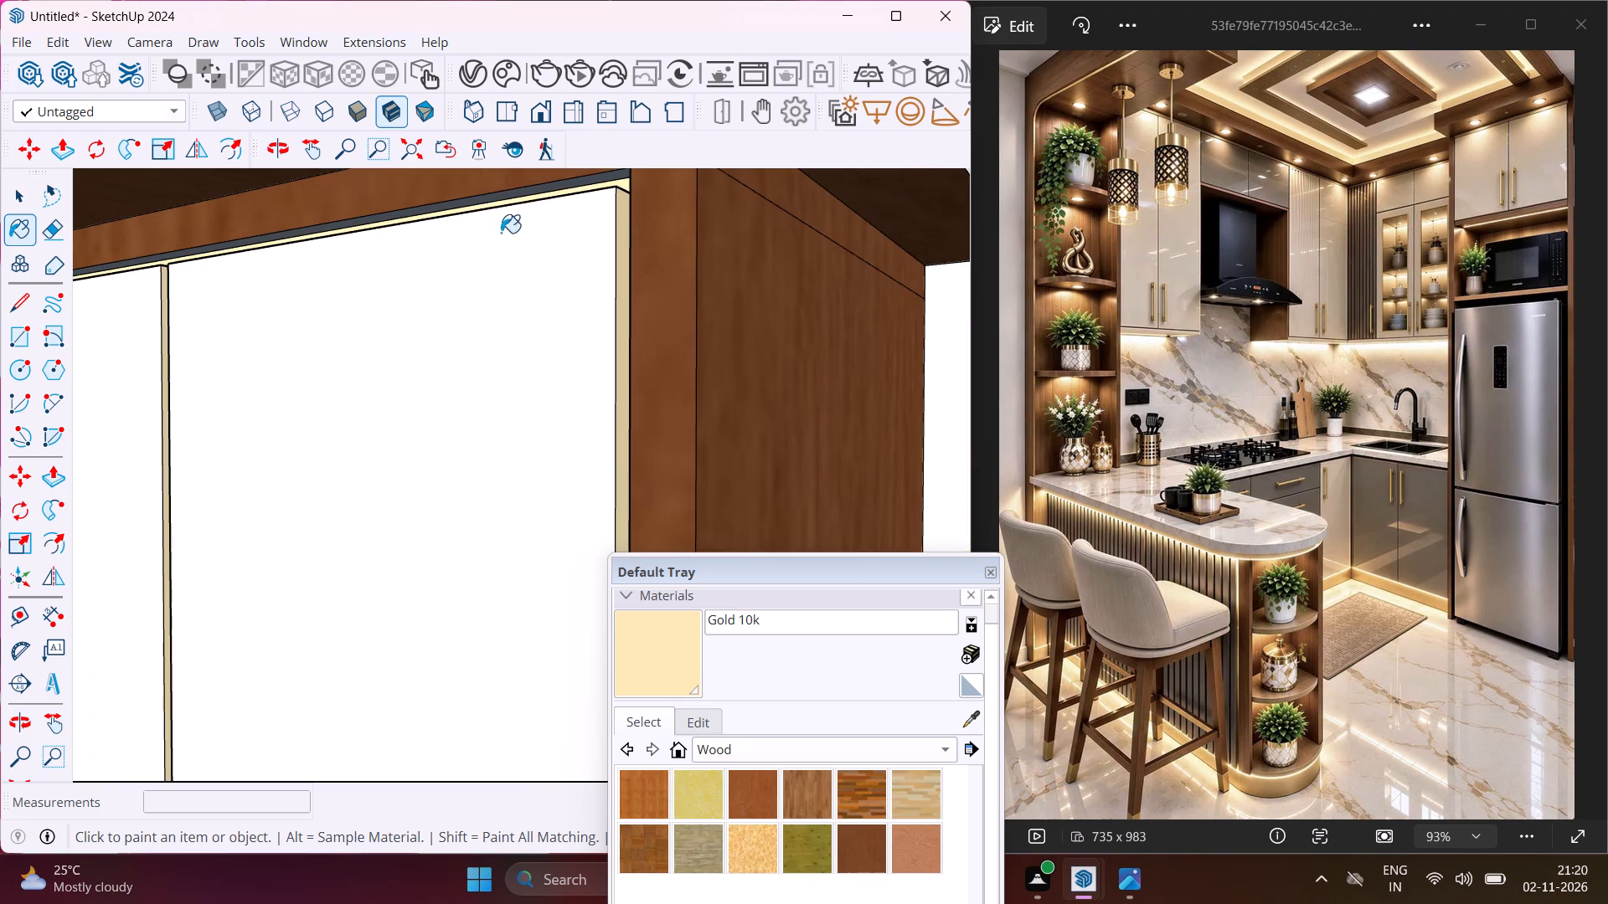
pyautogui.scroll(7, 486, 203)
pyautogui.click(486, 191)
# Apply Gold 10k to the remaining faces inside the right door's outer side and top gaps.
pyautogui.scroll(1, 486, 191)
pyautogui.moveTo(486, 191); pyautogui.dragTo(496, 229, button='middle')
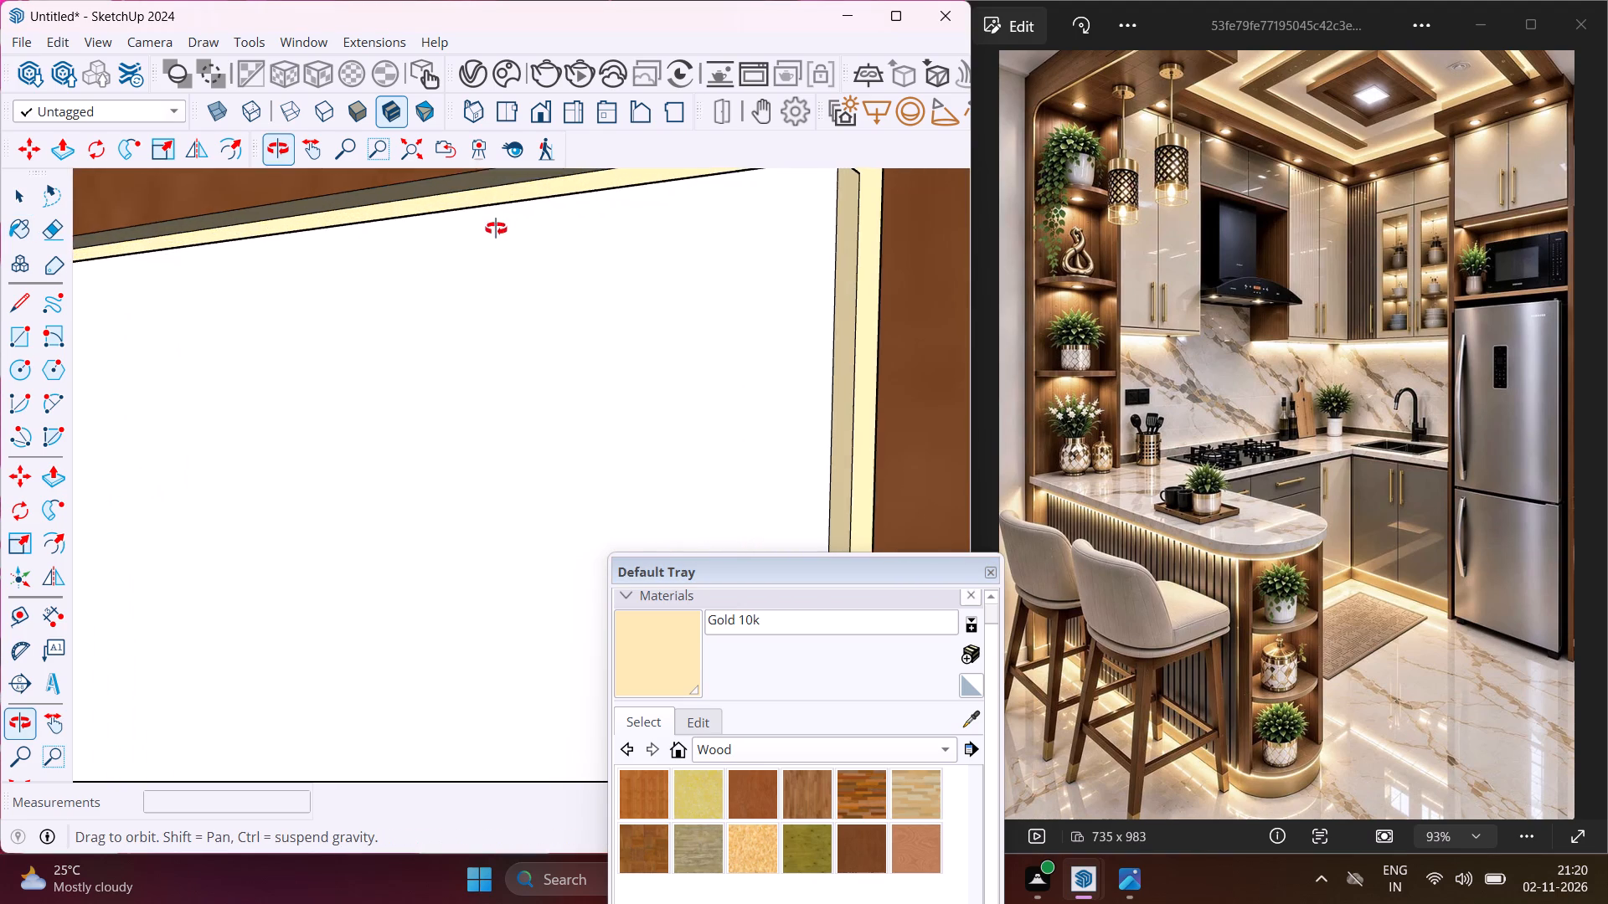
pyautogui.moveTo(496, 229); pyautogui.dragTo(696, 412, button='middle')
pyautogui.scroll(3, 808, 320)
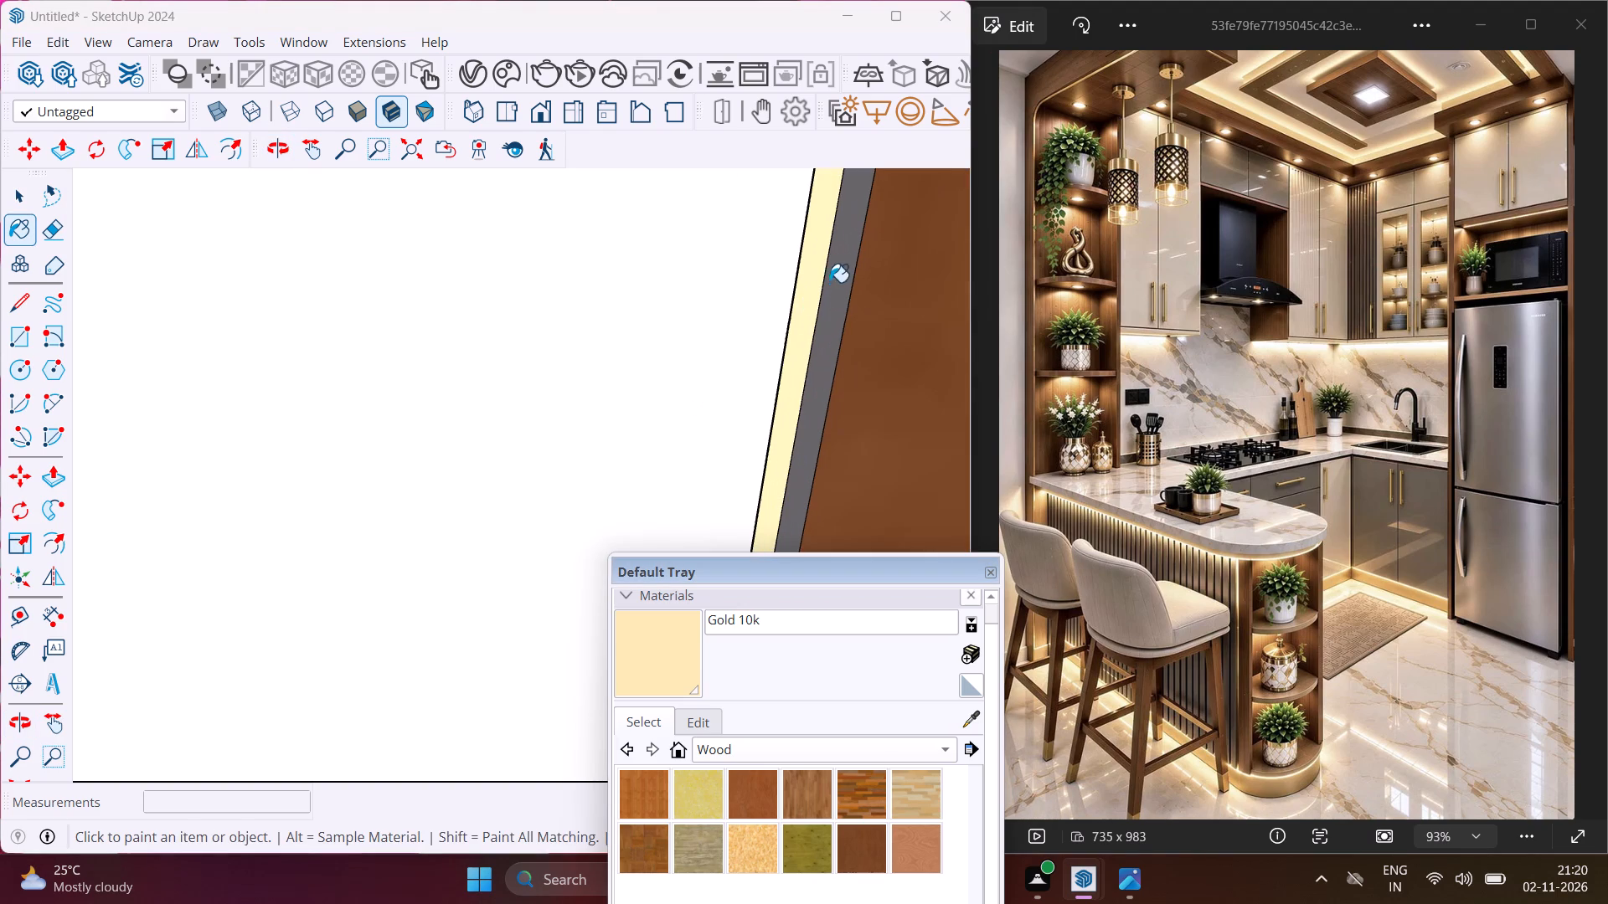
pyautogui.click(835, 279)
pyautogui.scroll(-9, 791, 275)
pyautogui.moveTo(785, 230); pyautogui.dragTo(795, 182, button='middle')
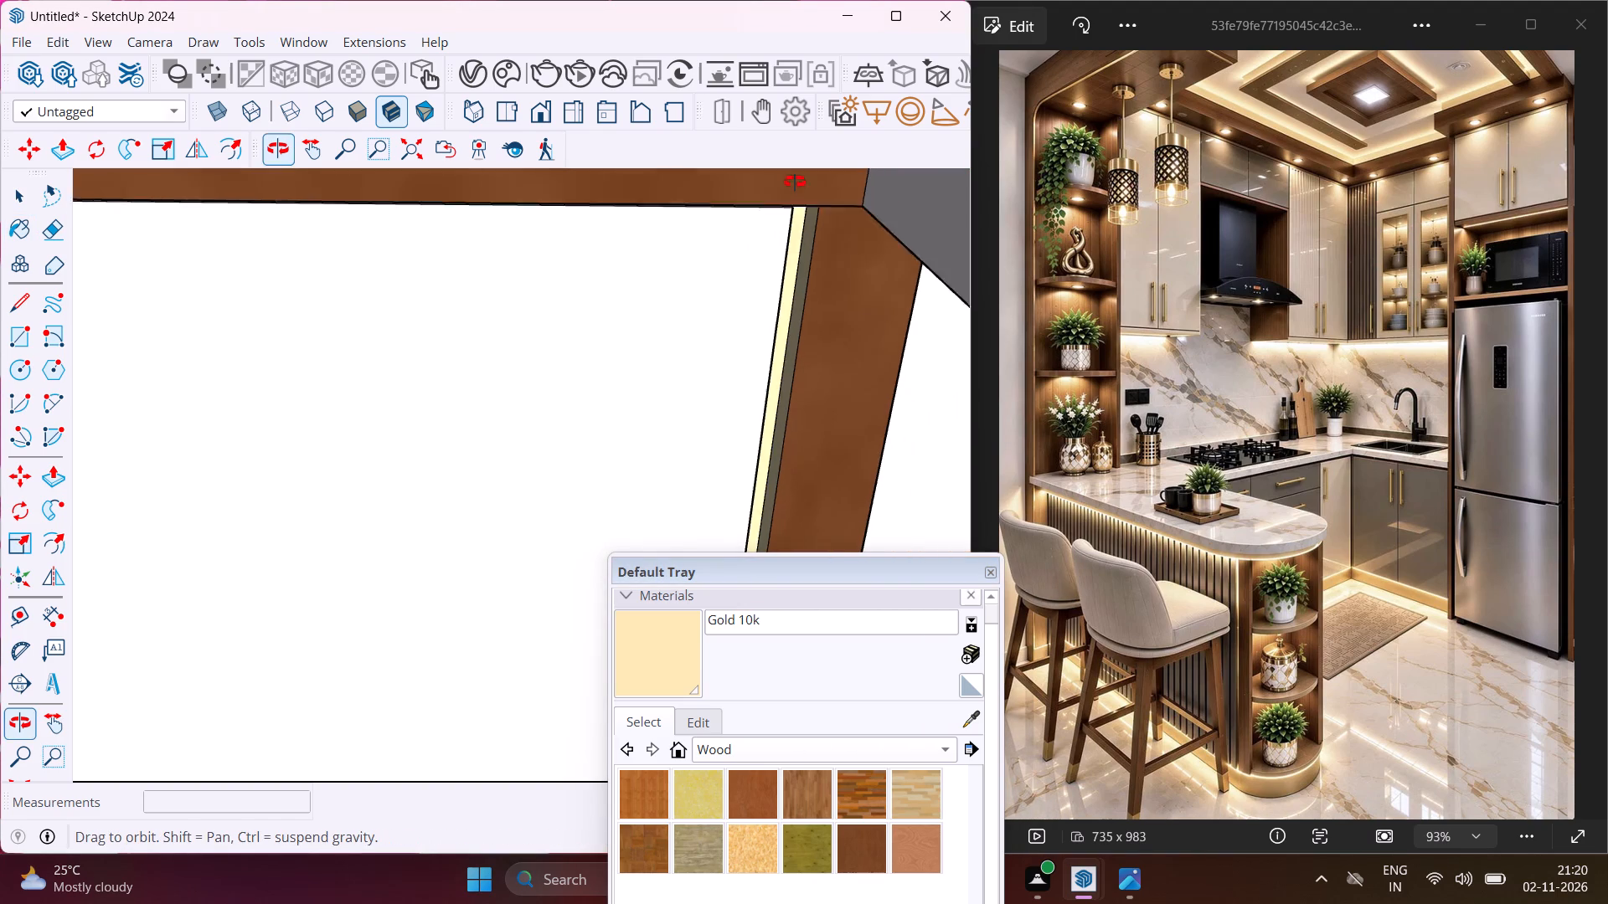
pyautogui.moveTo(795, 182); pyautogui.dragTo(802, 137, button='middle')
pyautogui.scroll(7, 734, 240)
pyautogui.click(750, 267)
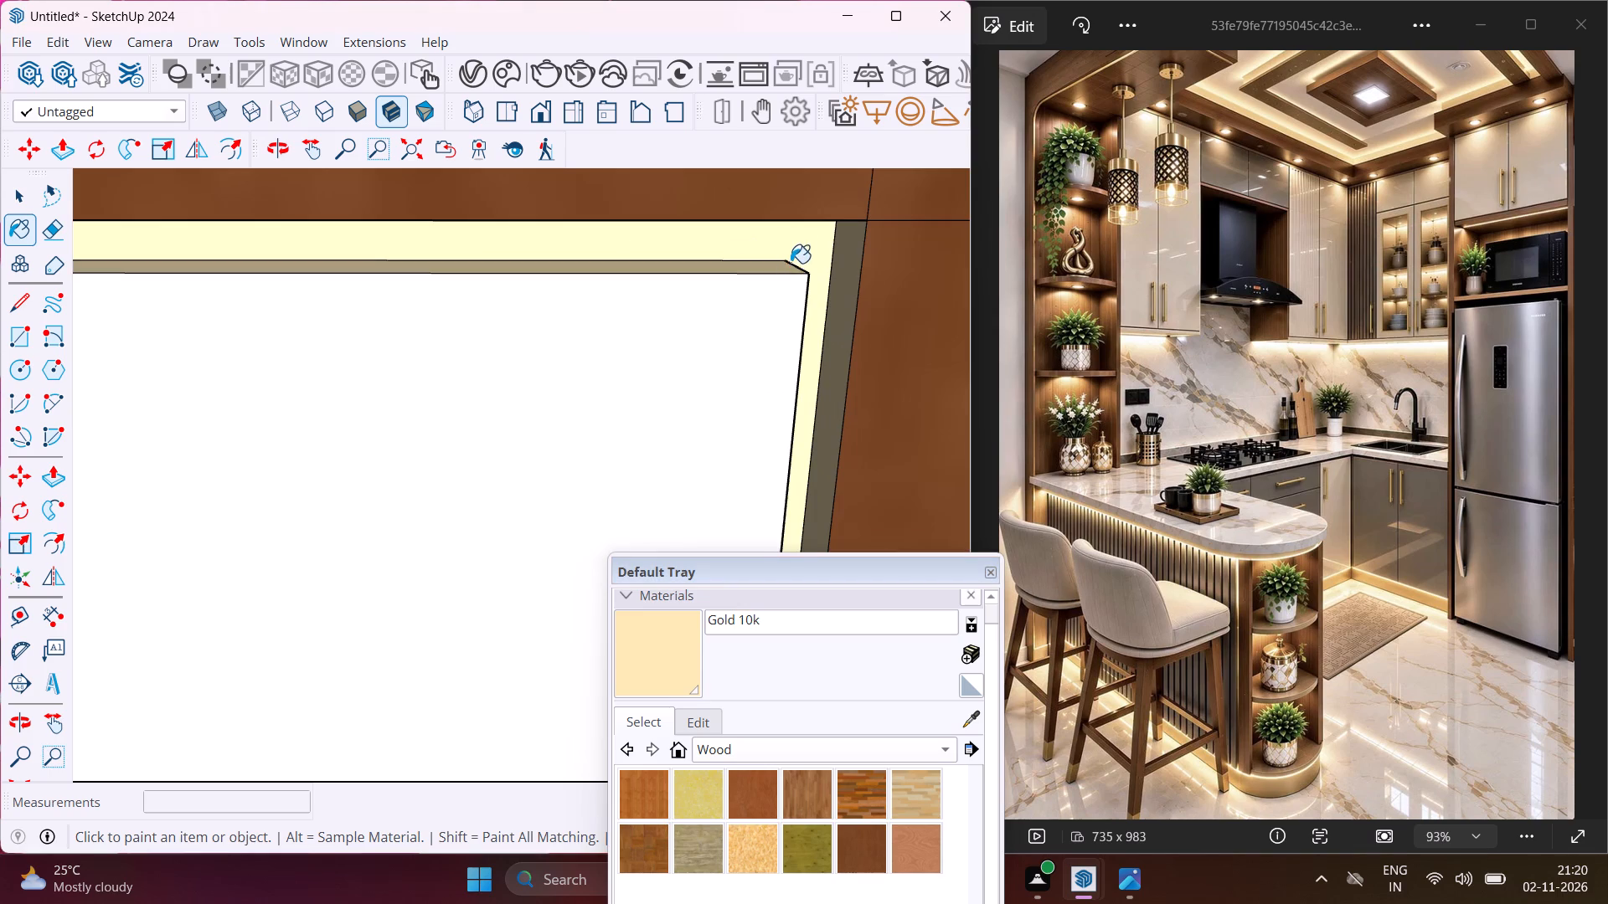
# Paint the remaining thin face along the top gap of the left door above the microwave with Gold 10k.
pyautogui.scroll(-19, 796, 255)
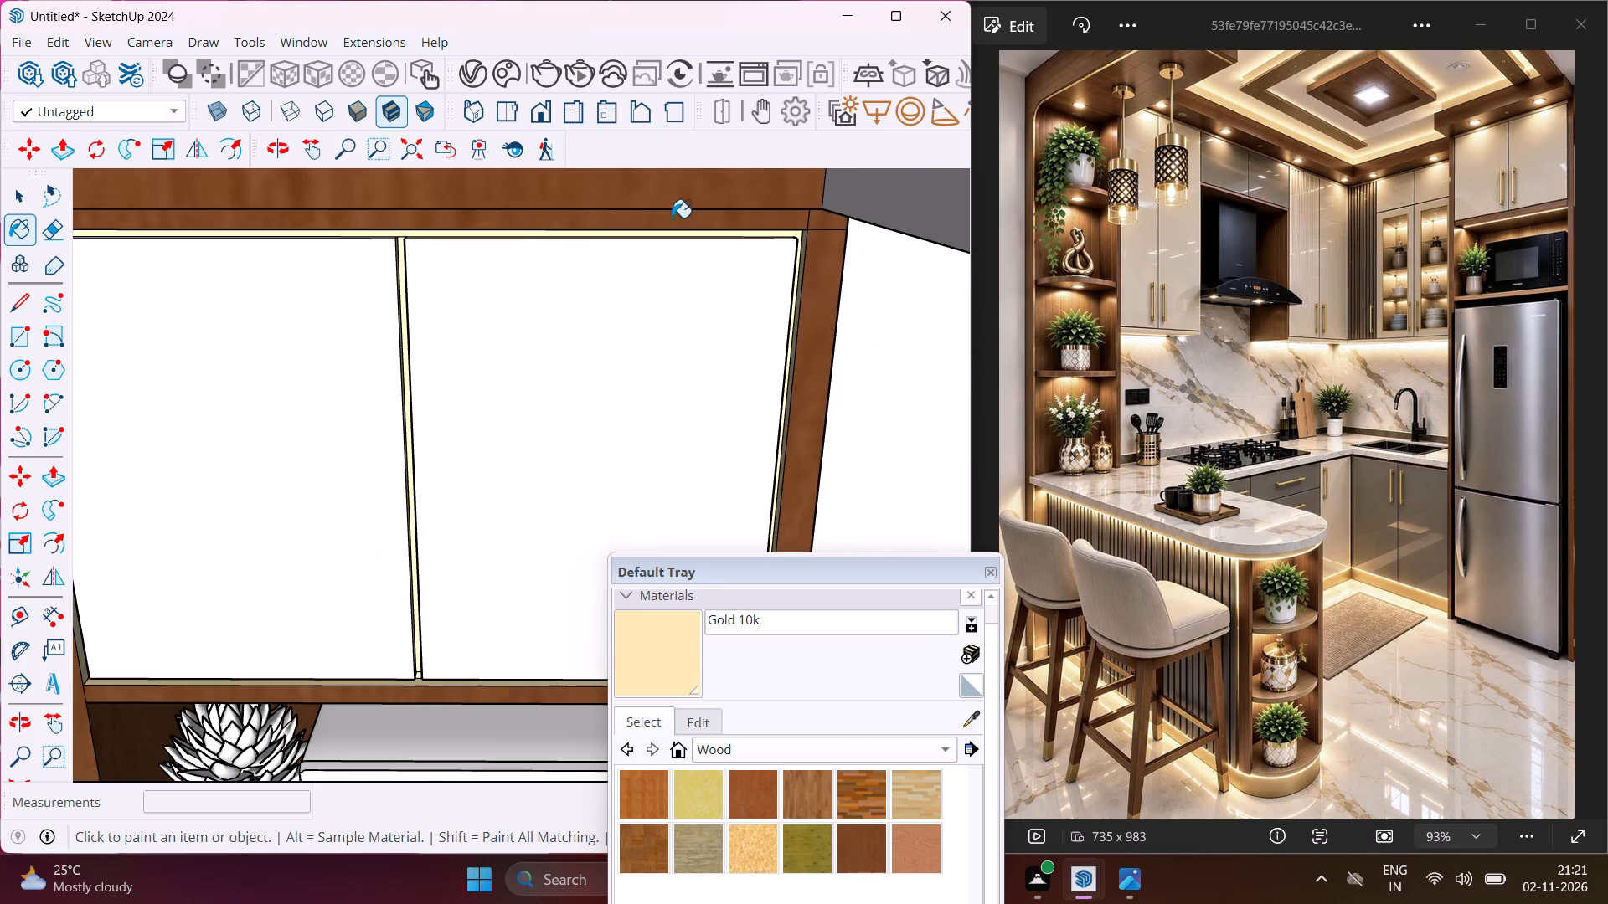
pyautogui.scroll(16, 364, 254)
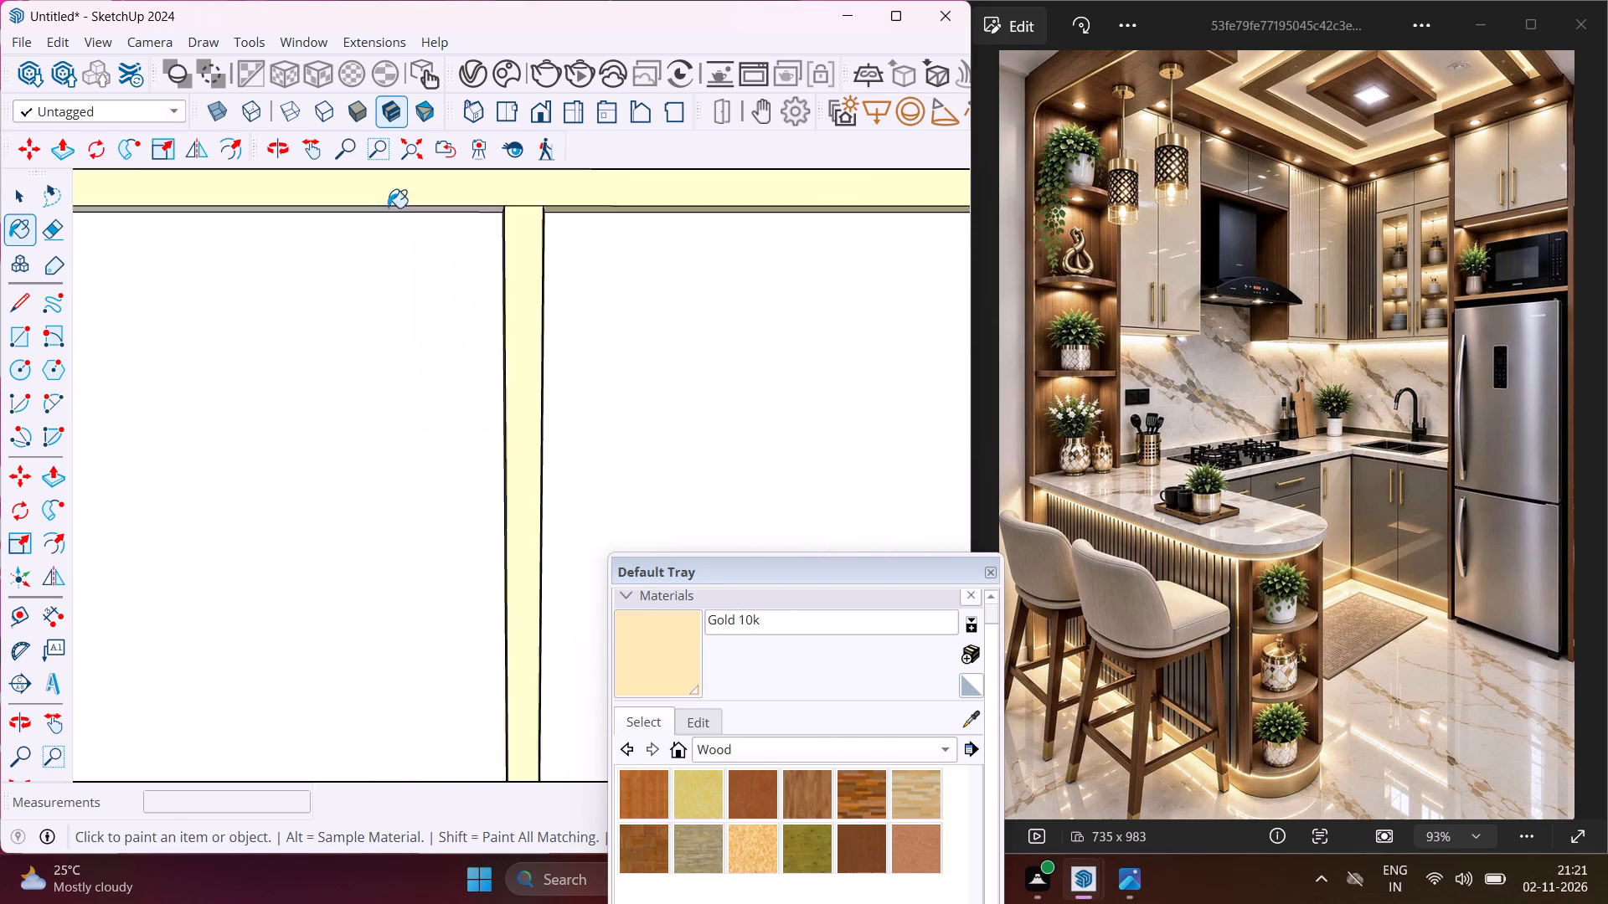
pyautogui.scroll(1, 388, 208)
pyautogui.click(431, 213)
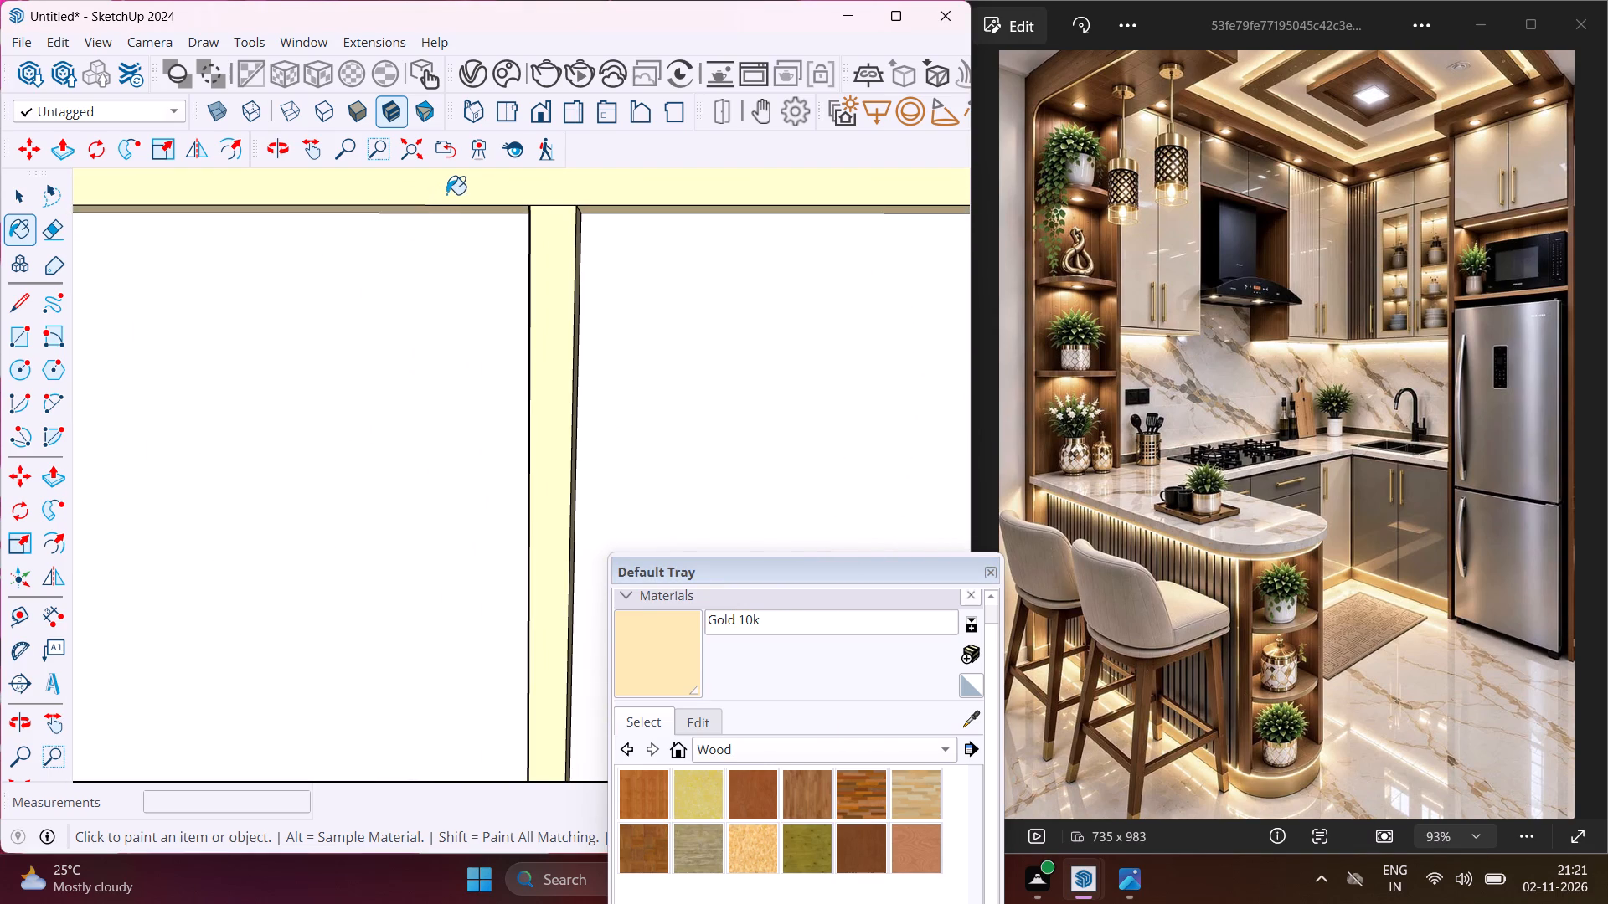
# Paint the remaining bottom gap face beneath the right door above the microwave with Gold 10k.
pyautogui.scroll(-20, 446, 193)
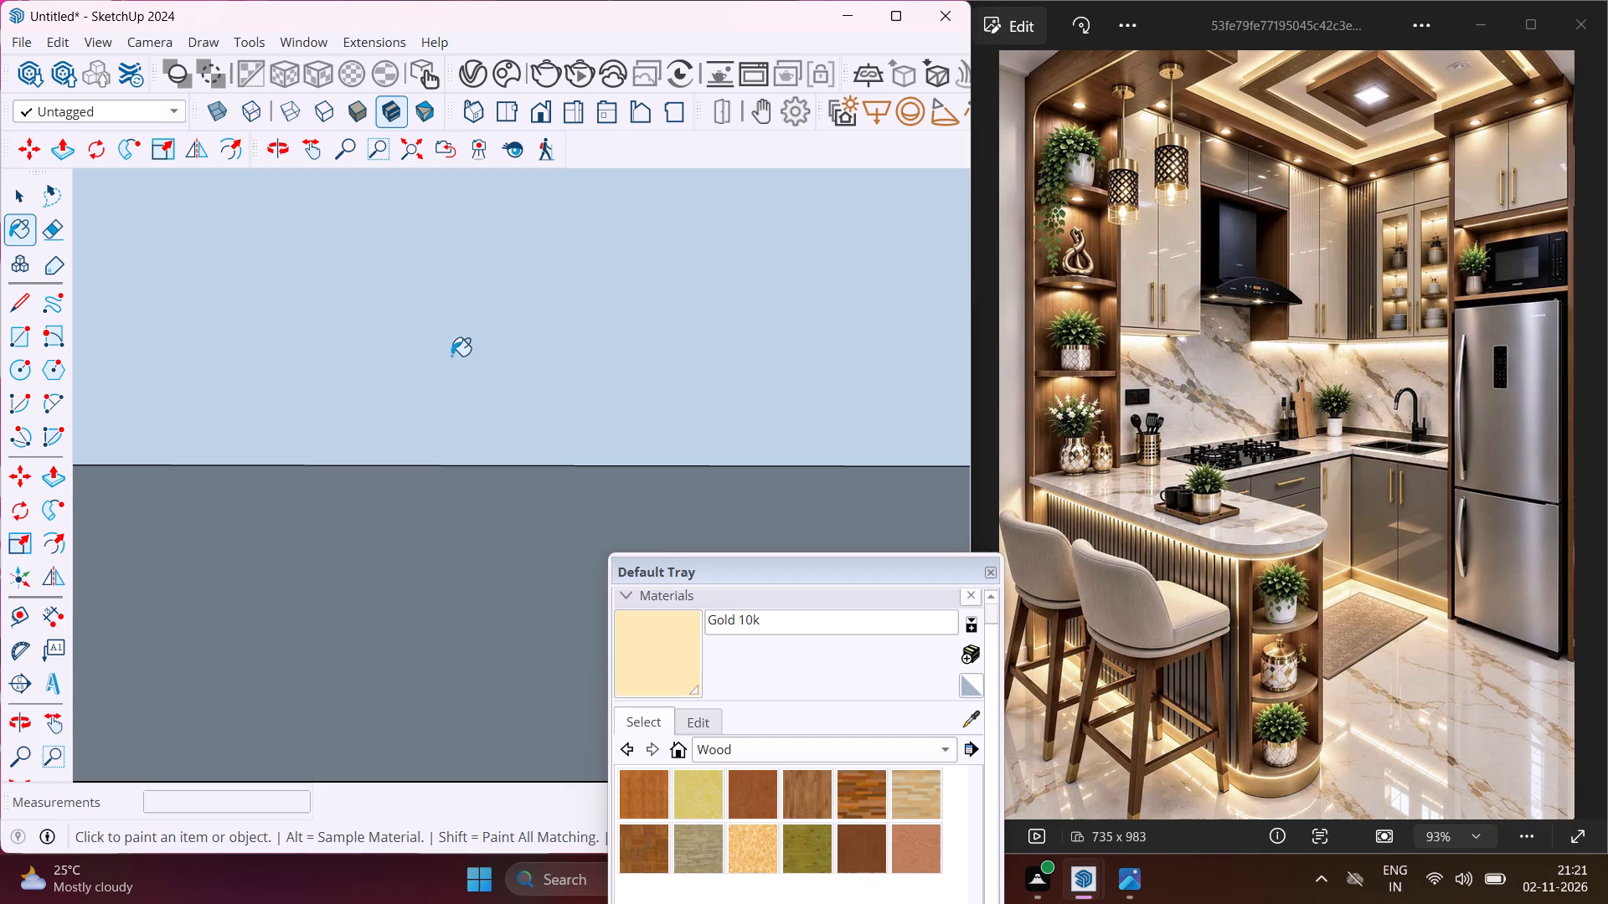
pyautogui.moveTo(451, 356); pyautogui.dragTo(520, 101, button='middle')
pyautogui.scroll(-5, 460, 216)
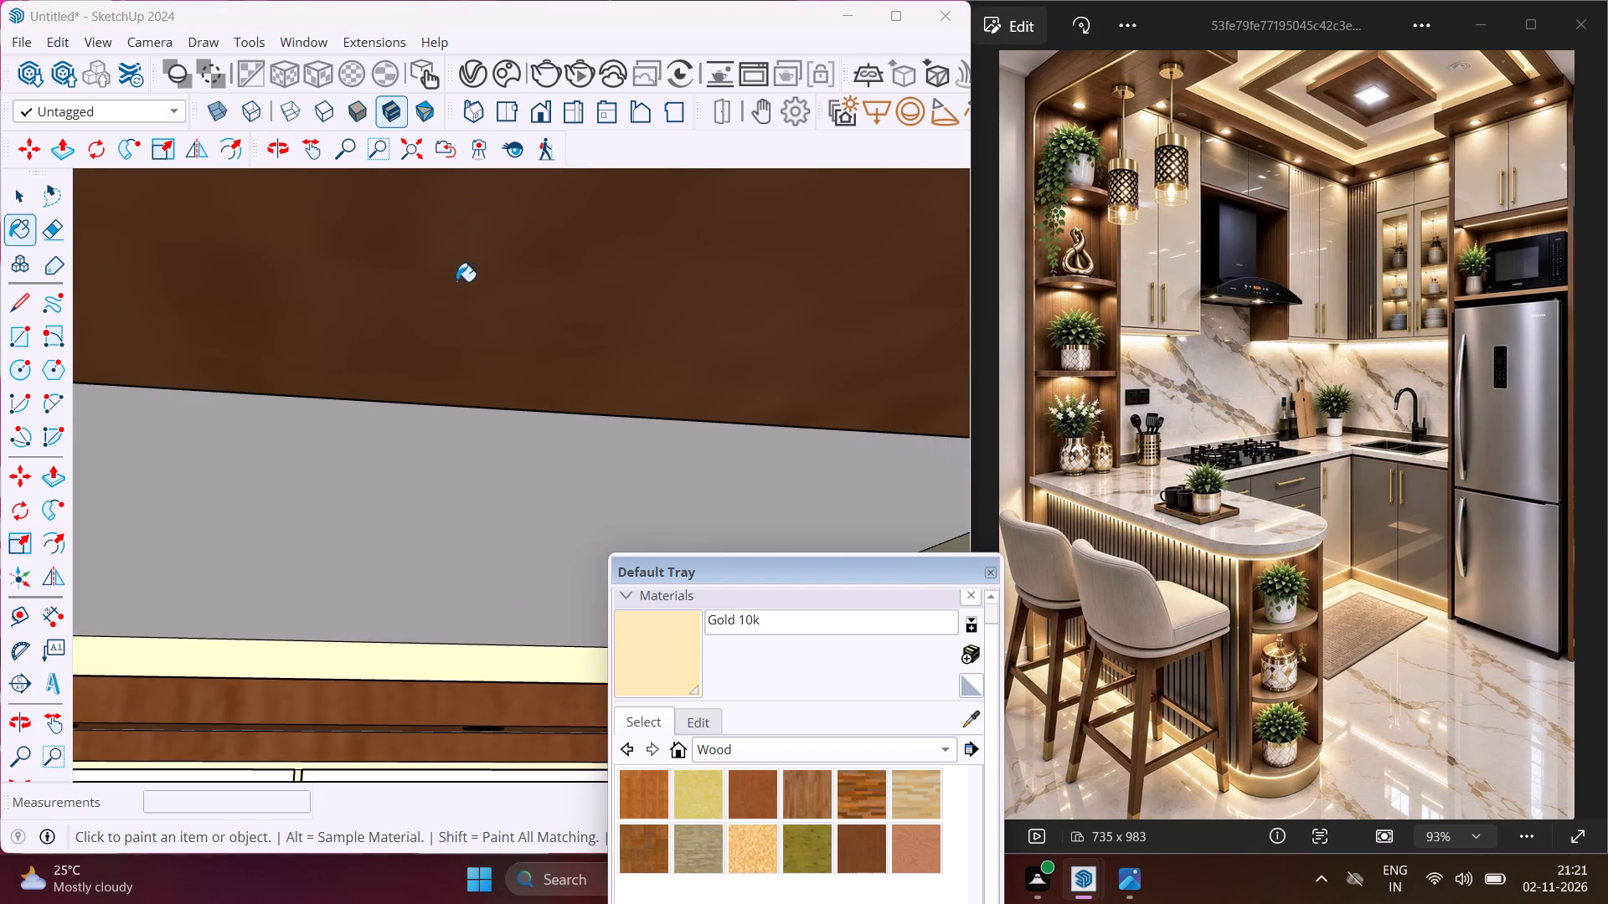
pyautogui.scroll(-15, 455, 285)
pyautogui.scroll(-10, 451, 285)
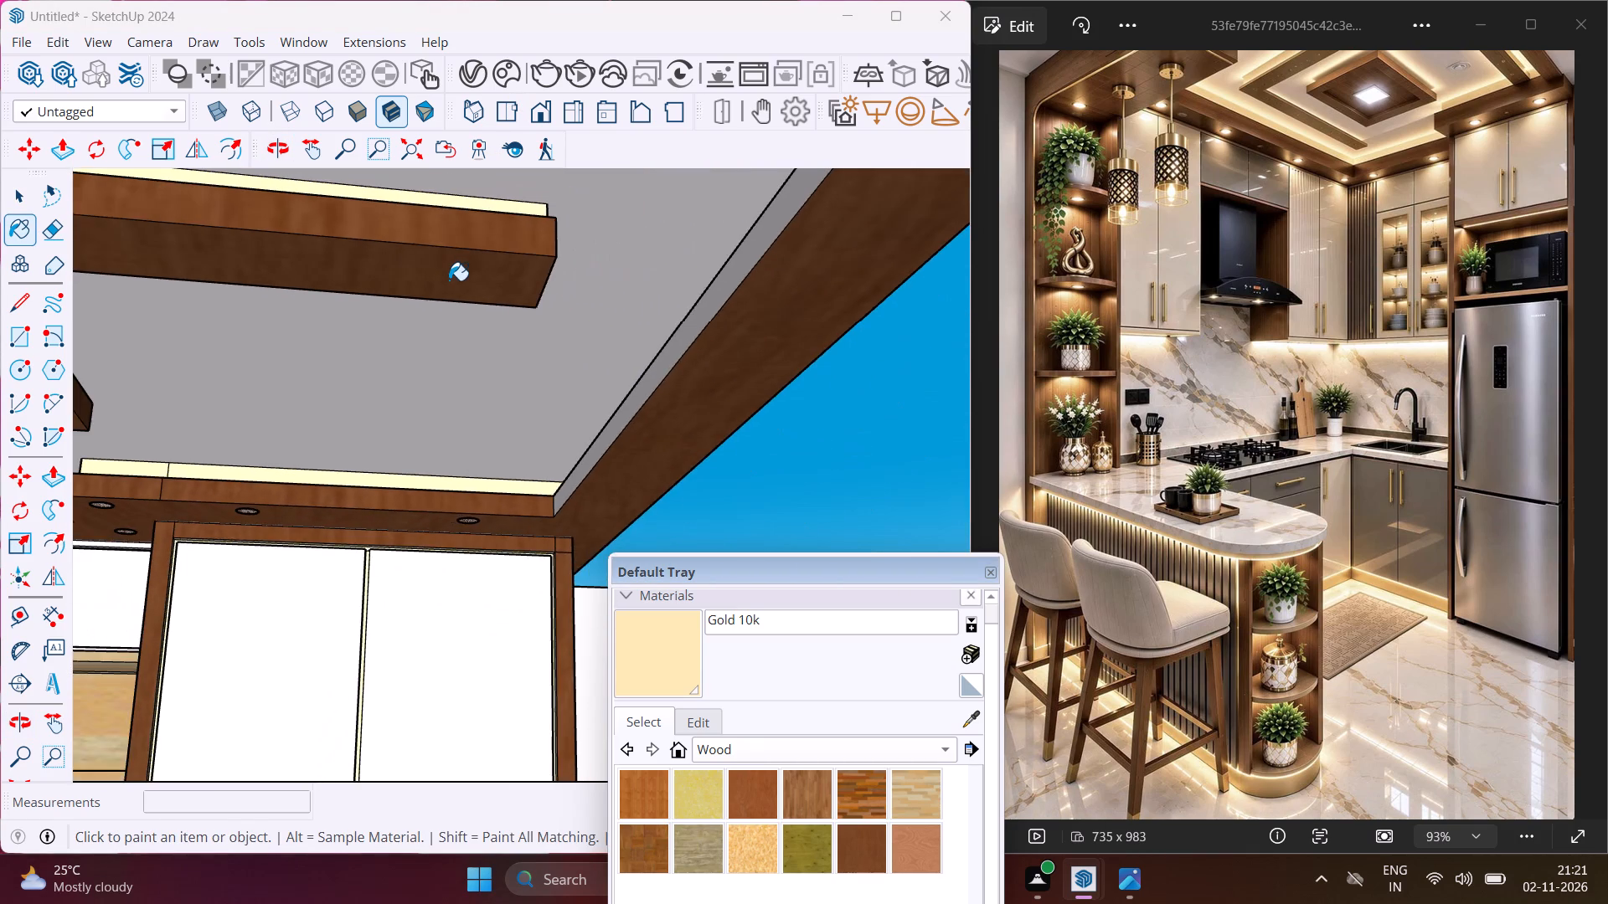
pyautogui.scroll(-7, 449, 280)
pyautogui.scroll(2, 346, 629)
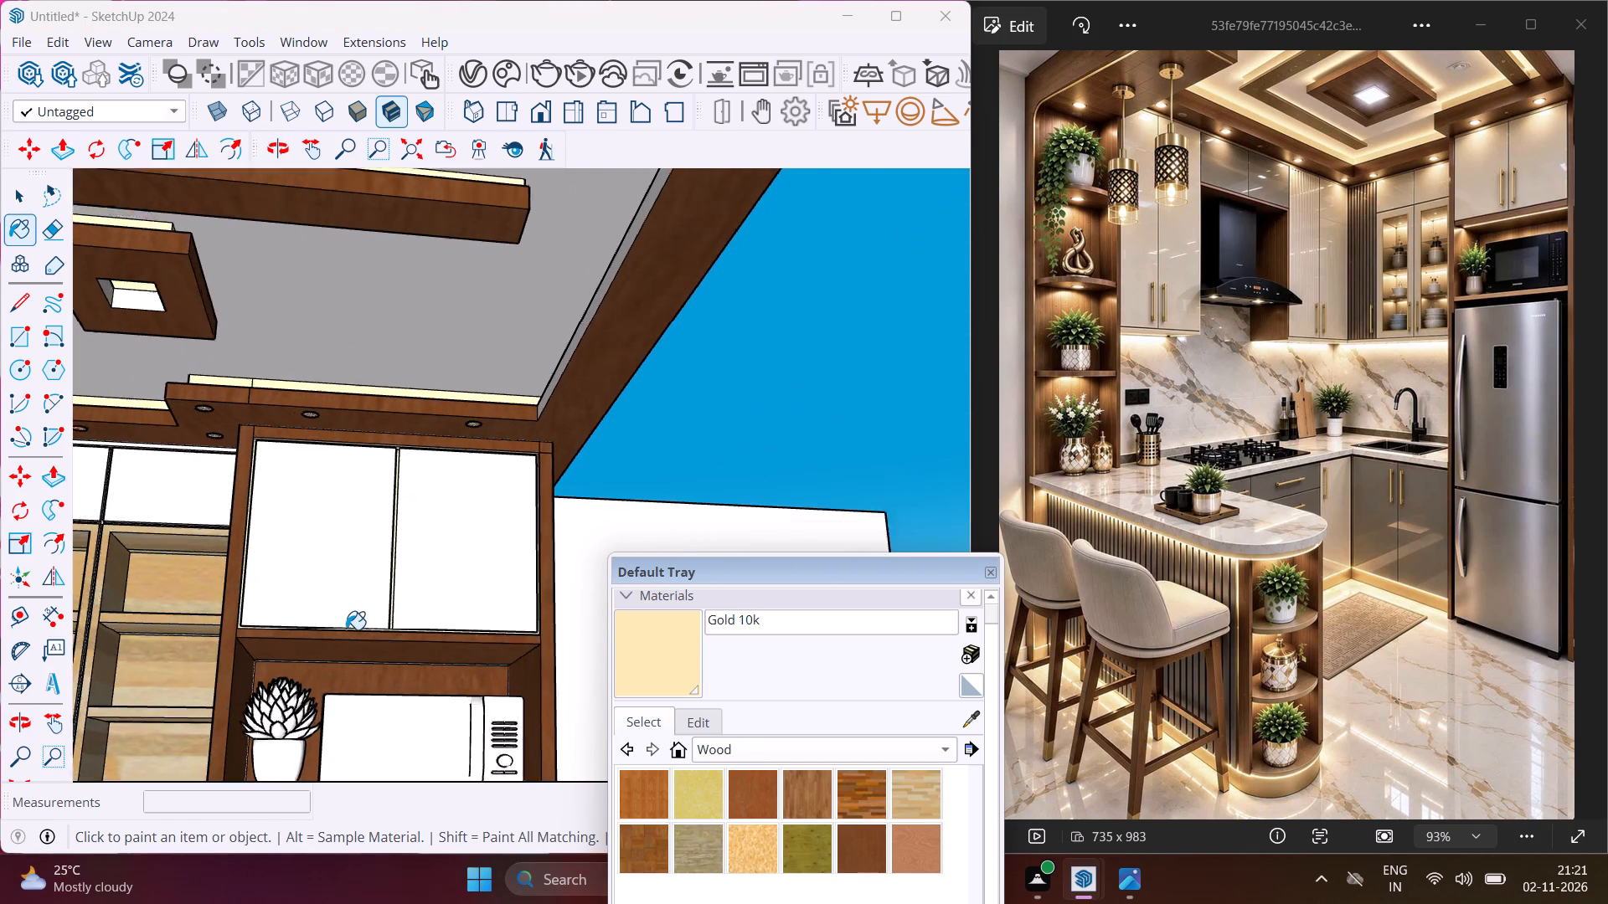
pyautogui.scroll(20, 346, 629)
pyautogui.moveTo(346, 629); pyautogui.dragTo(367, 508, button='middle')
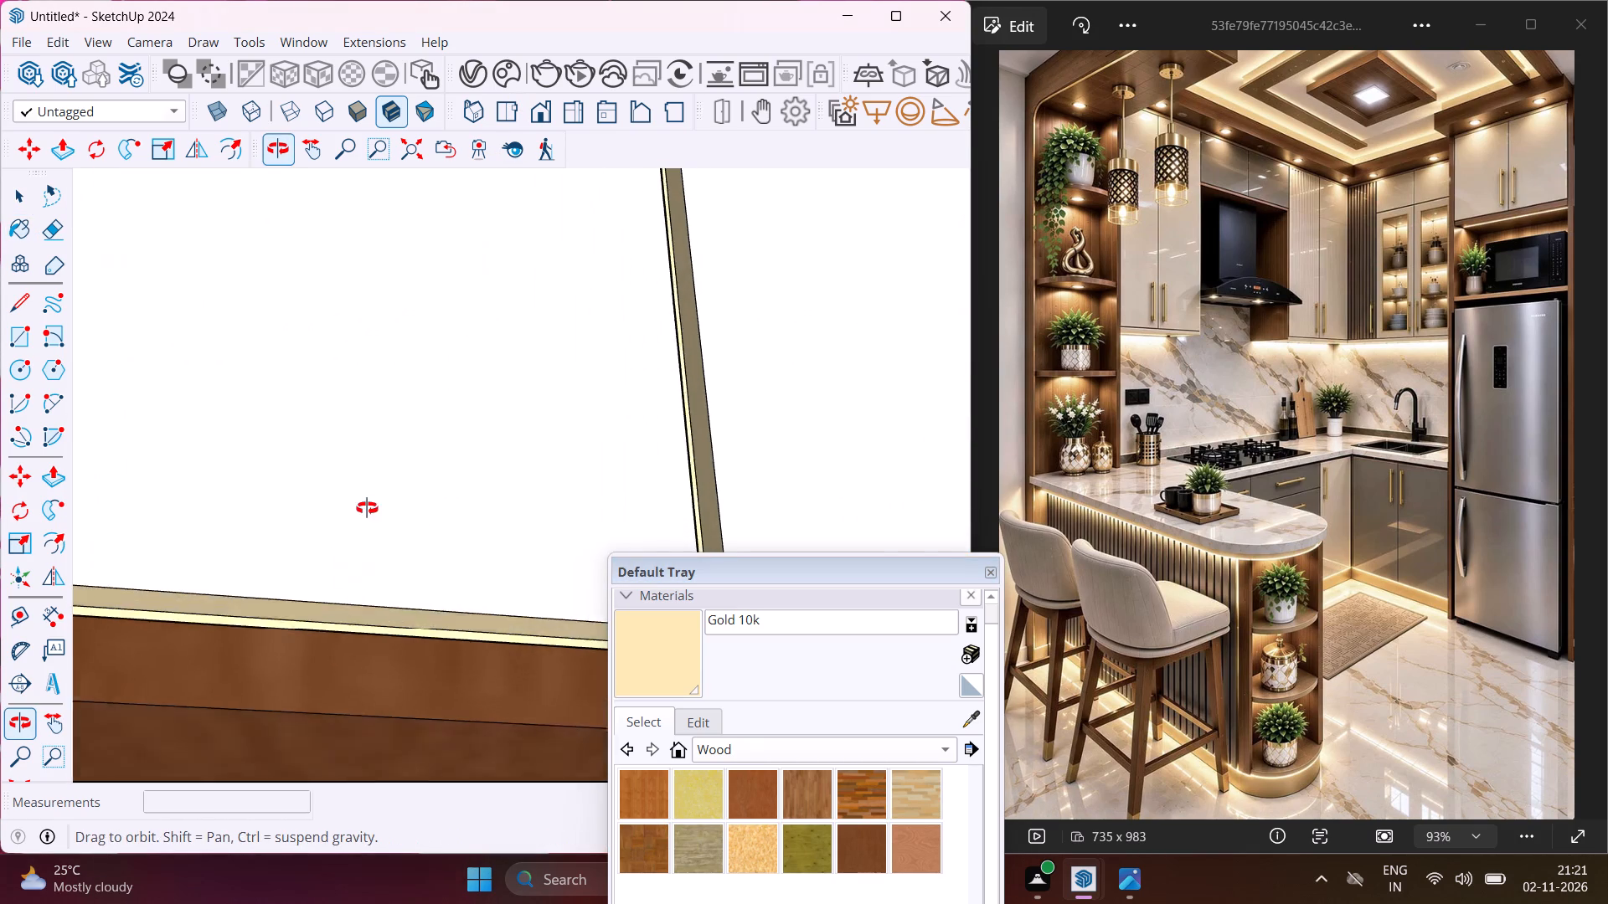
pyautogui.moveTo(367, 508); pyautogui.dragTo(371, 457, button='middle')
pyautogui.scroll(-9, 350, 462)
pyautogui.scroll(1, 497, 531)
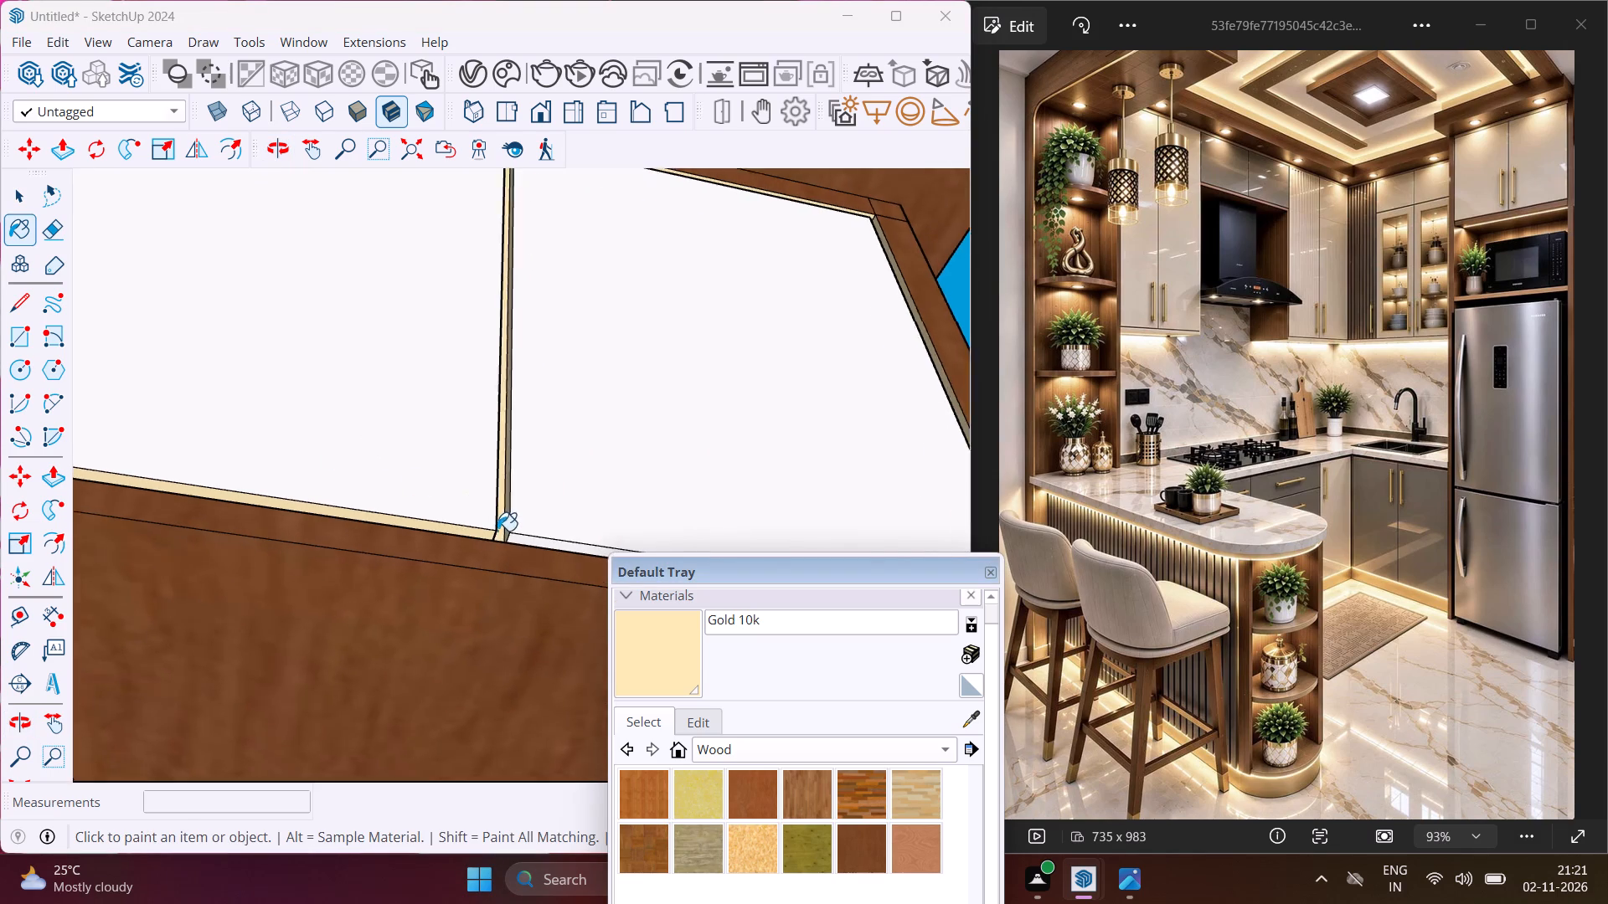
pyautogui.scroll(2, 497, 531)
pyautogui.click(517, 539)
# Paint the vertical strip between the tall upper cabinet doors beside the open shelves and the strip beneath them with Gold 10k.
pyautogui.scroll(-5, 489, 490)
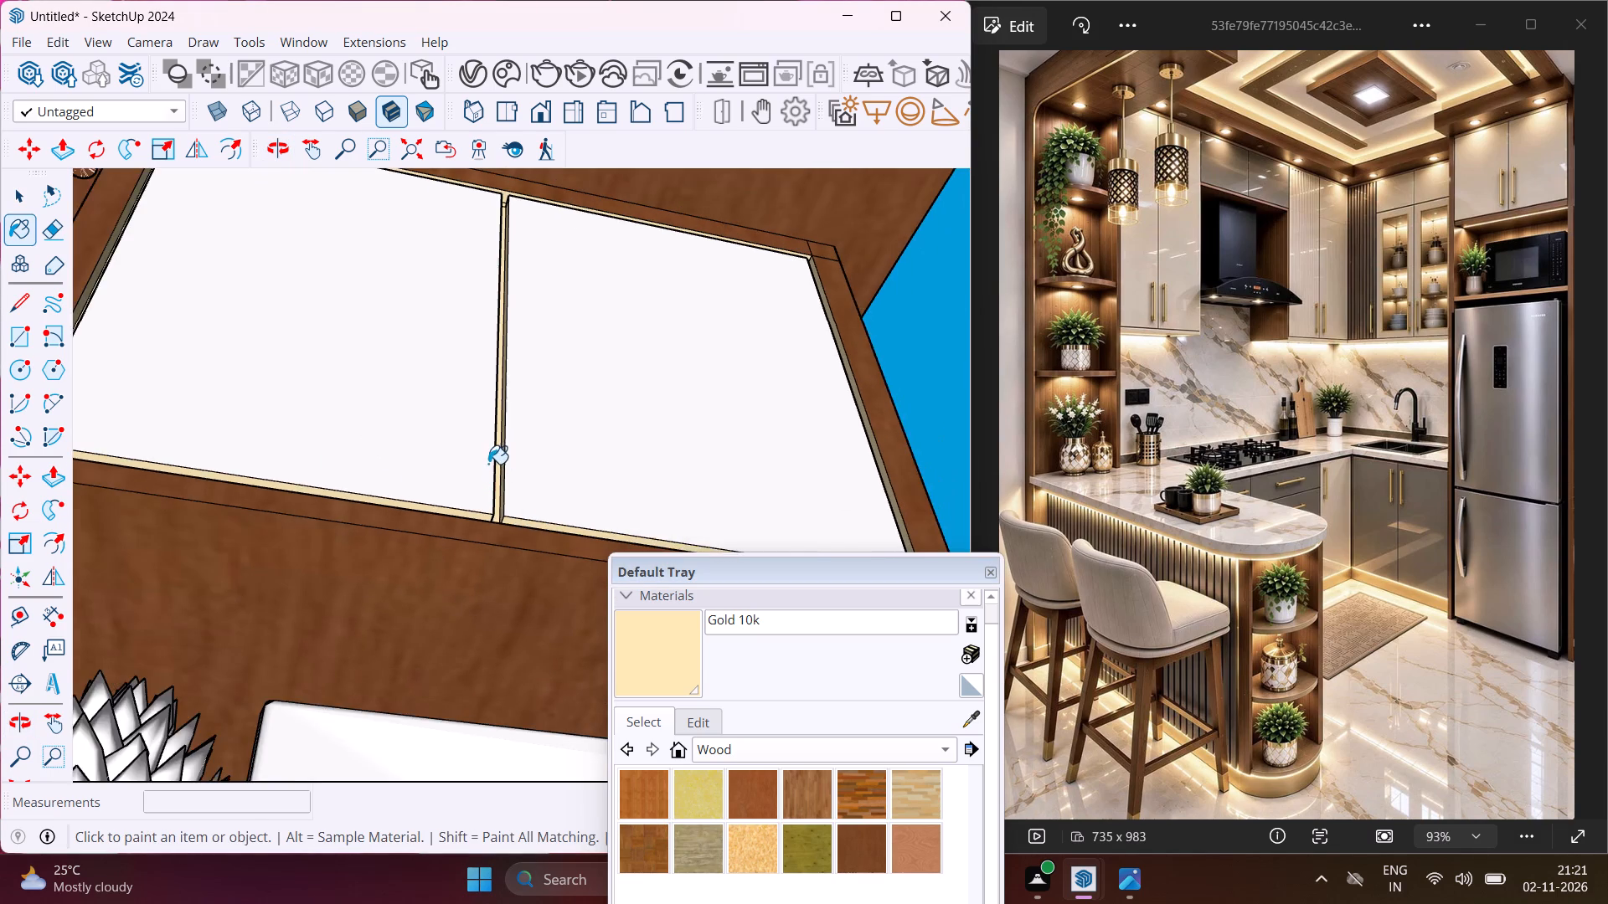
pyautogui.scroll(-4, 488, 464)
pyautogui.moveTo(479, 409); pyautogui.dragTo(377, 564, button='middle')
pyautogui.scroll(-6, 348, 491)
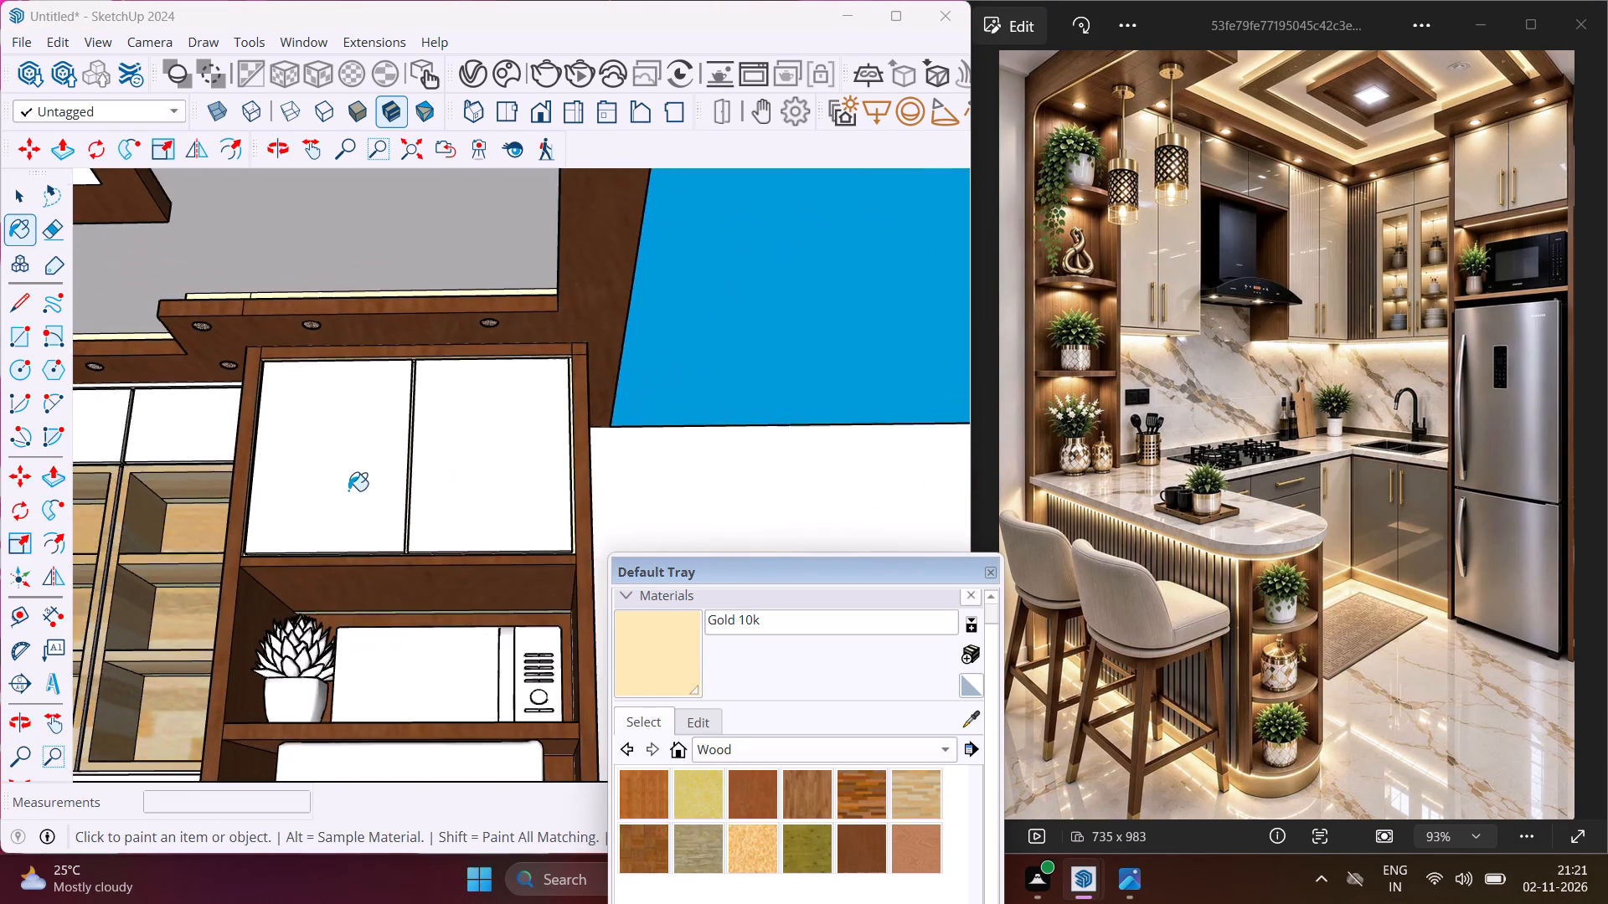
pyautogui.scroll(-9, 348, 491)
pyautogui.scroll(-9, 383, 431)
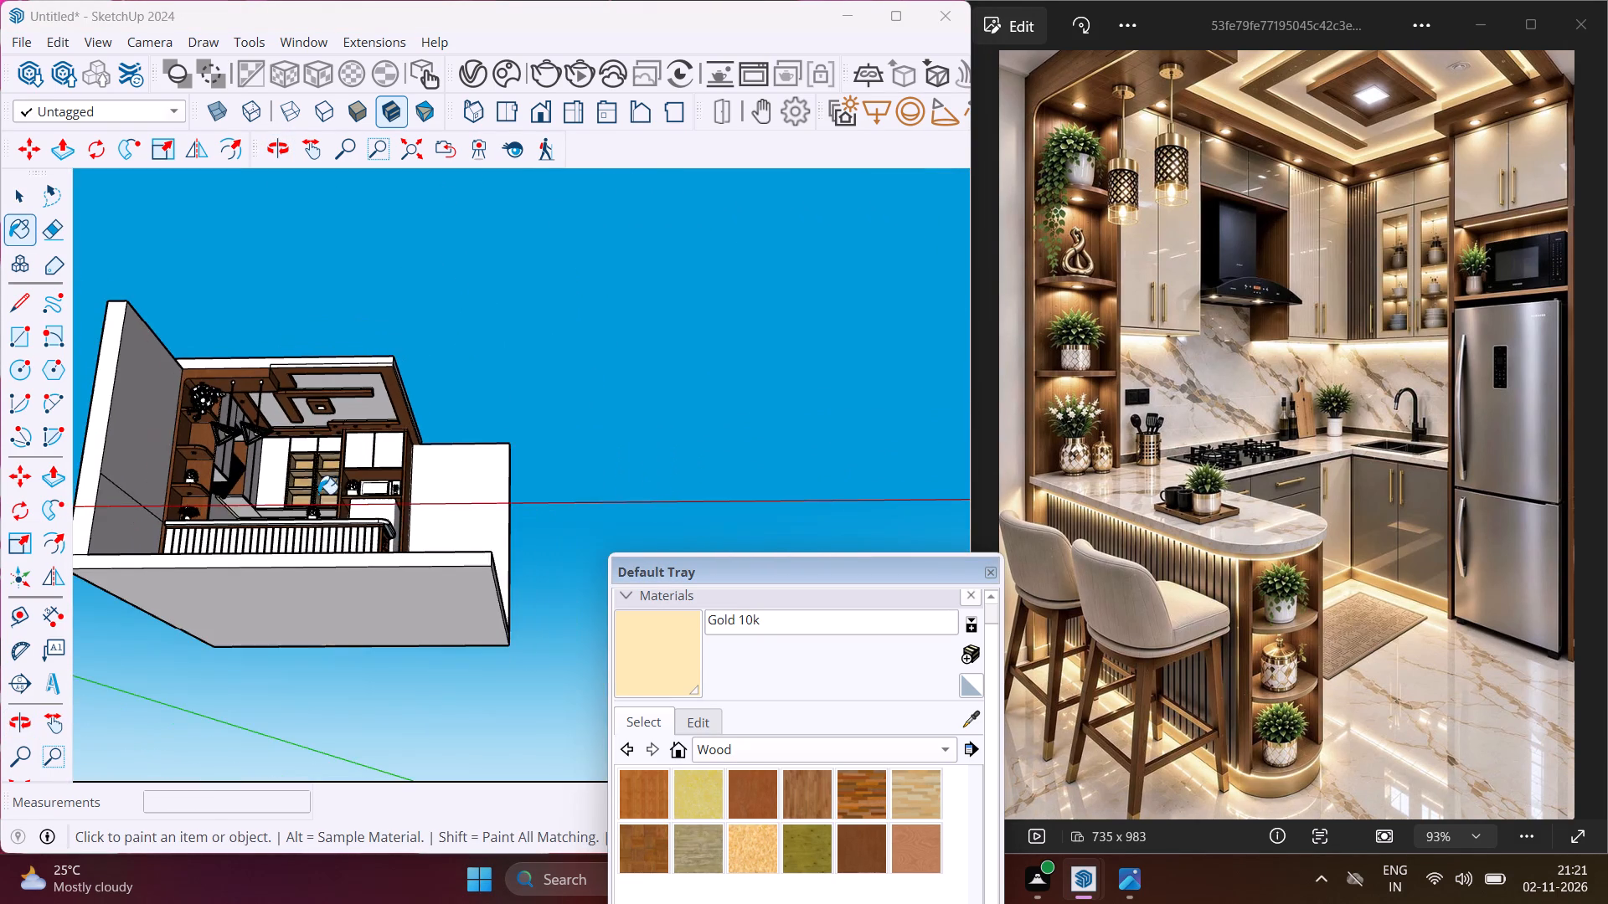
pyautogui.moveTo(296, 476); pyautogui.dragTo(137, 518, button='middle')
pyautogui.scroll(-1, 263, 478)
pyautogui.scroll(5, 215, 502)
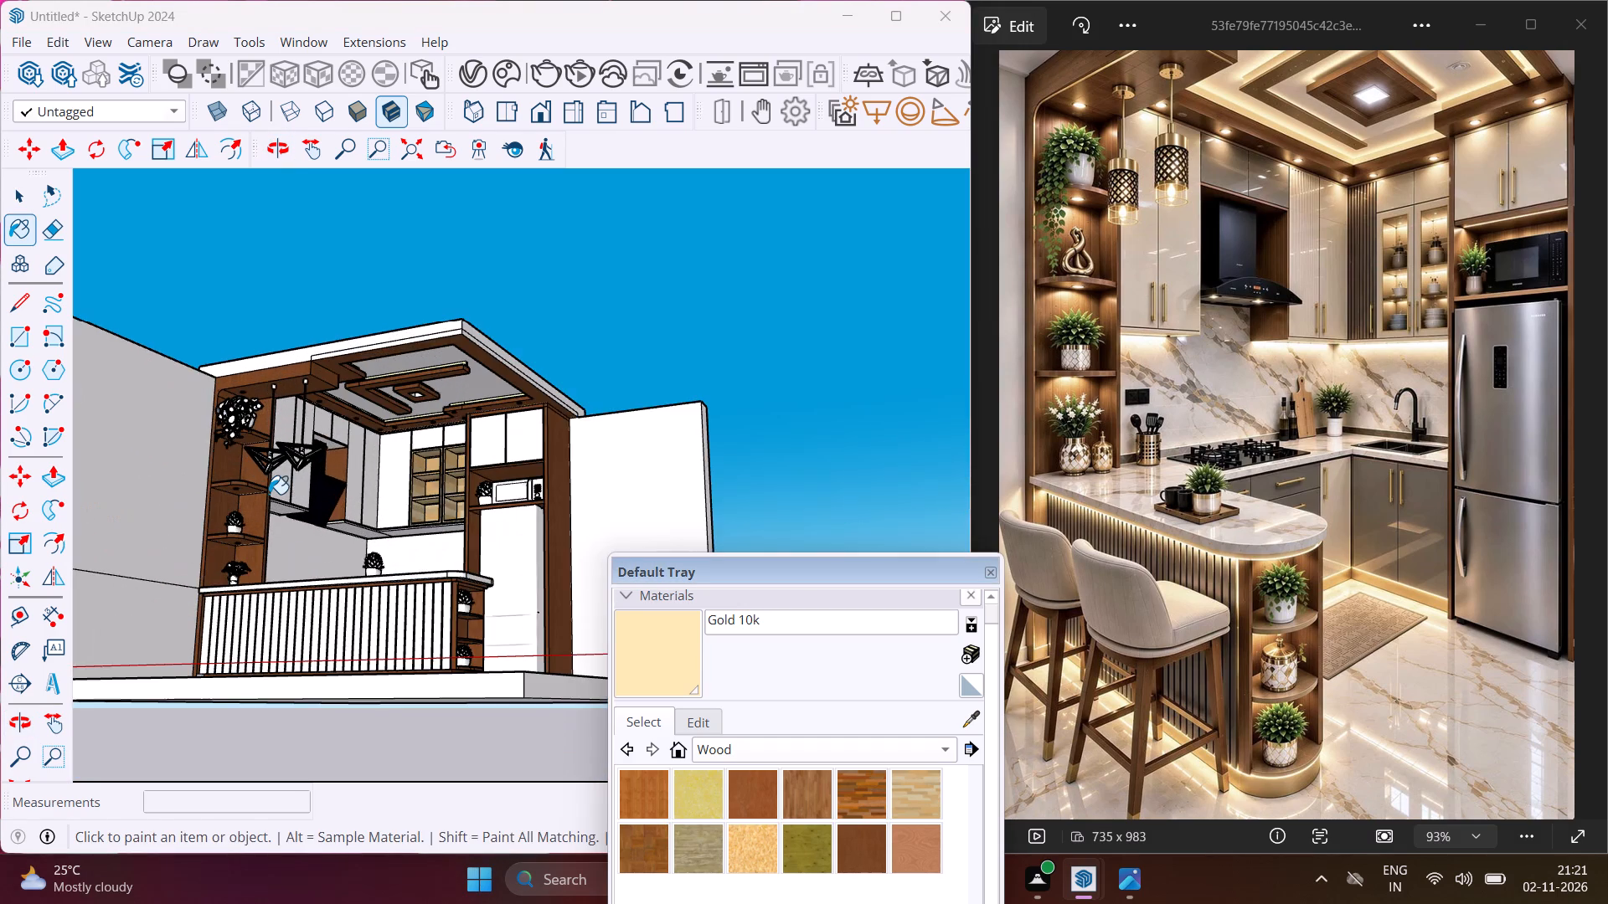
pyautogui.scroll(6, 269, 494)
pyautogui.scroll(15, 269, 494)
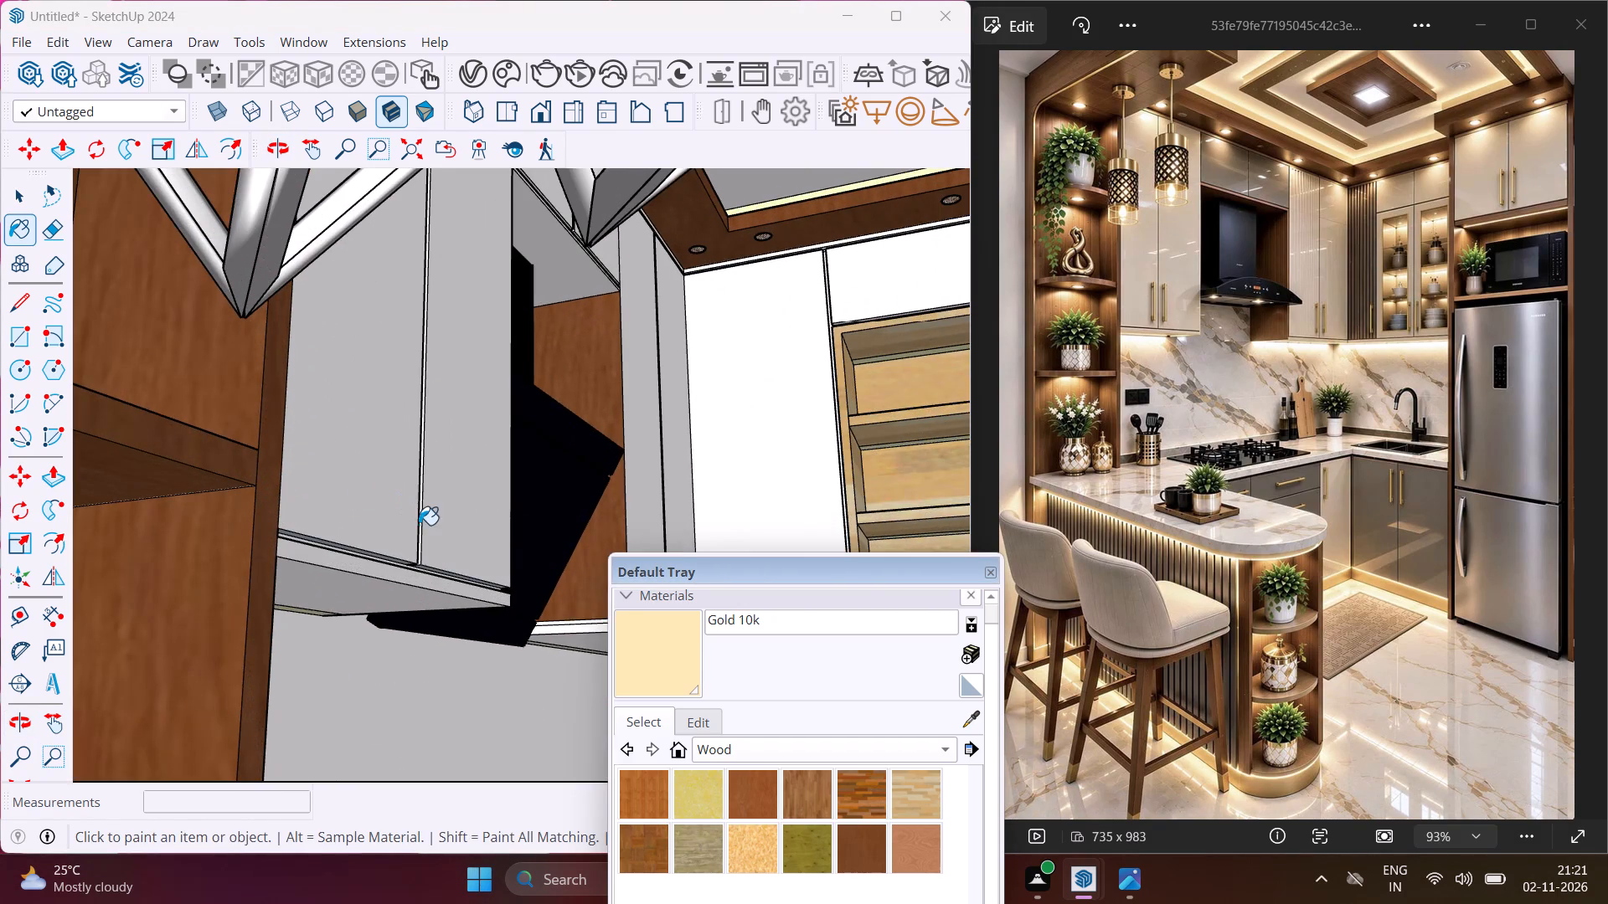
pyautogui.moveTo(419, 525); pyautogui.dragTo(281, 557, button='middle')
pyautogui.scroll(10, 276, 558)
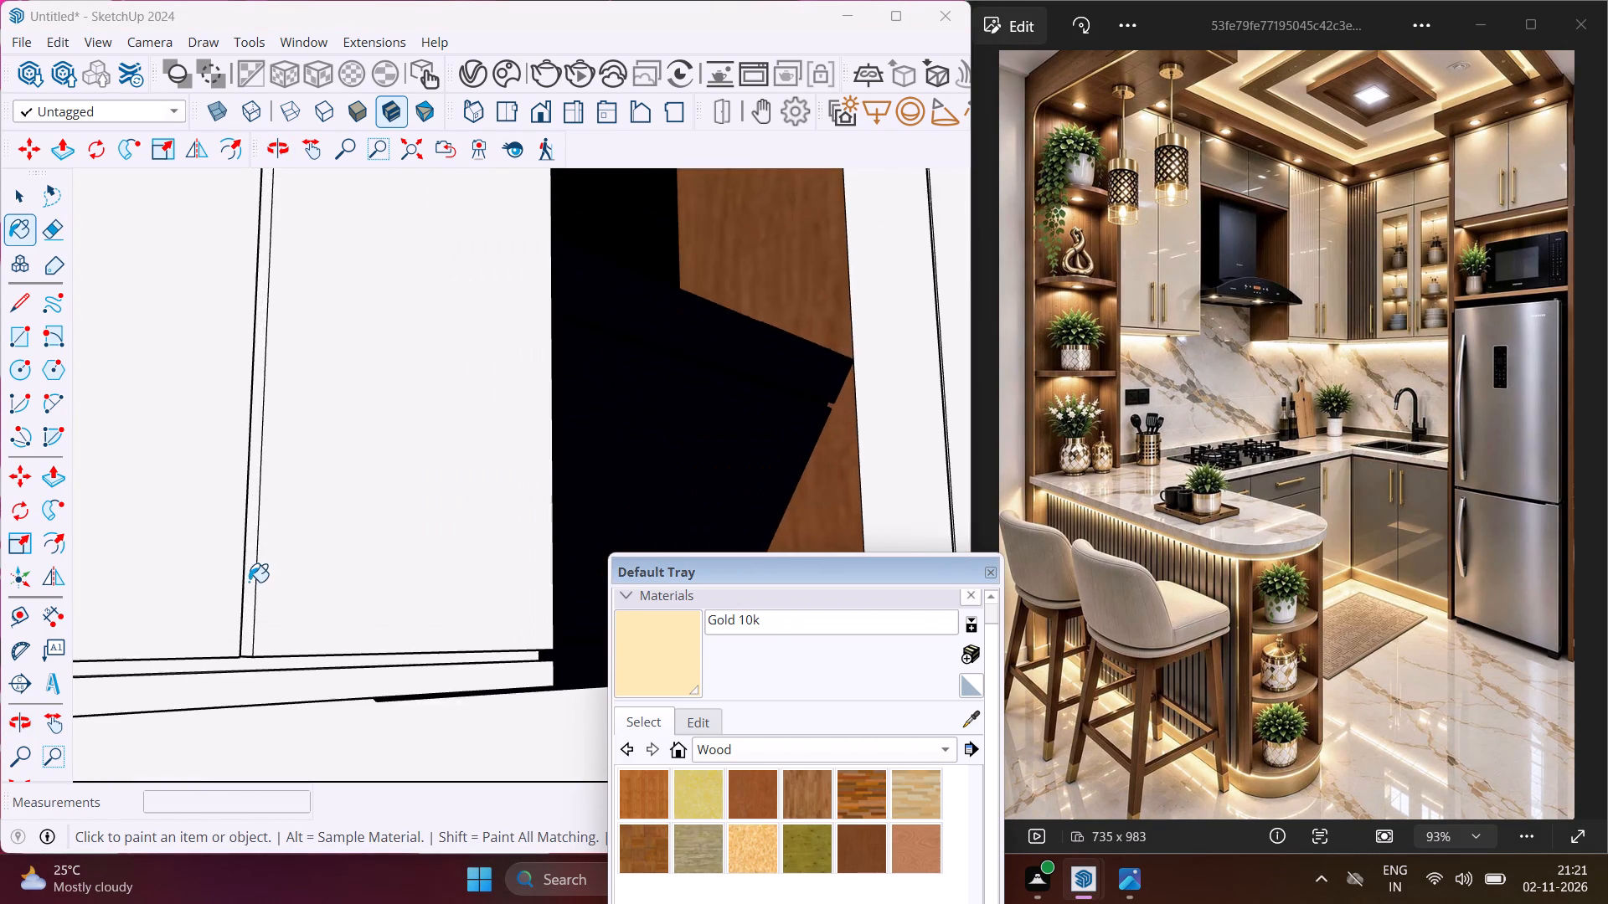
pyautogui.scroll(2, 249, 582)
pyautogui.click(249, 582)
pyautogui.scroll(3, 249, 582)
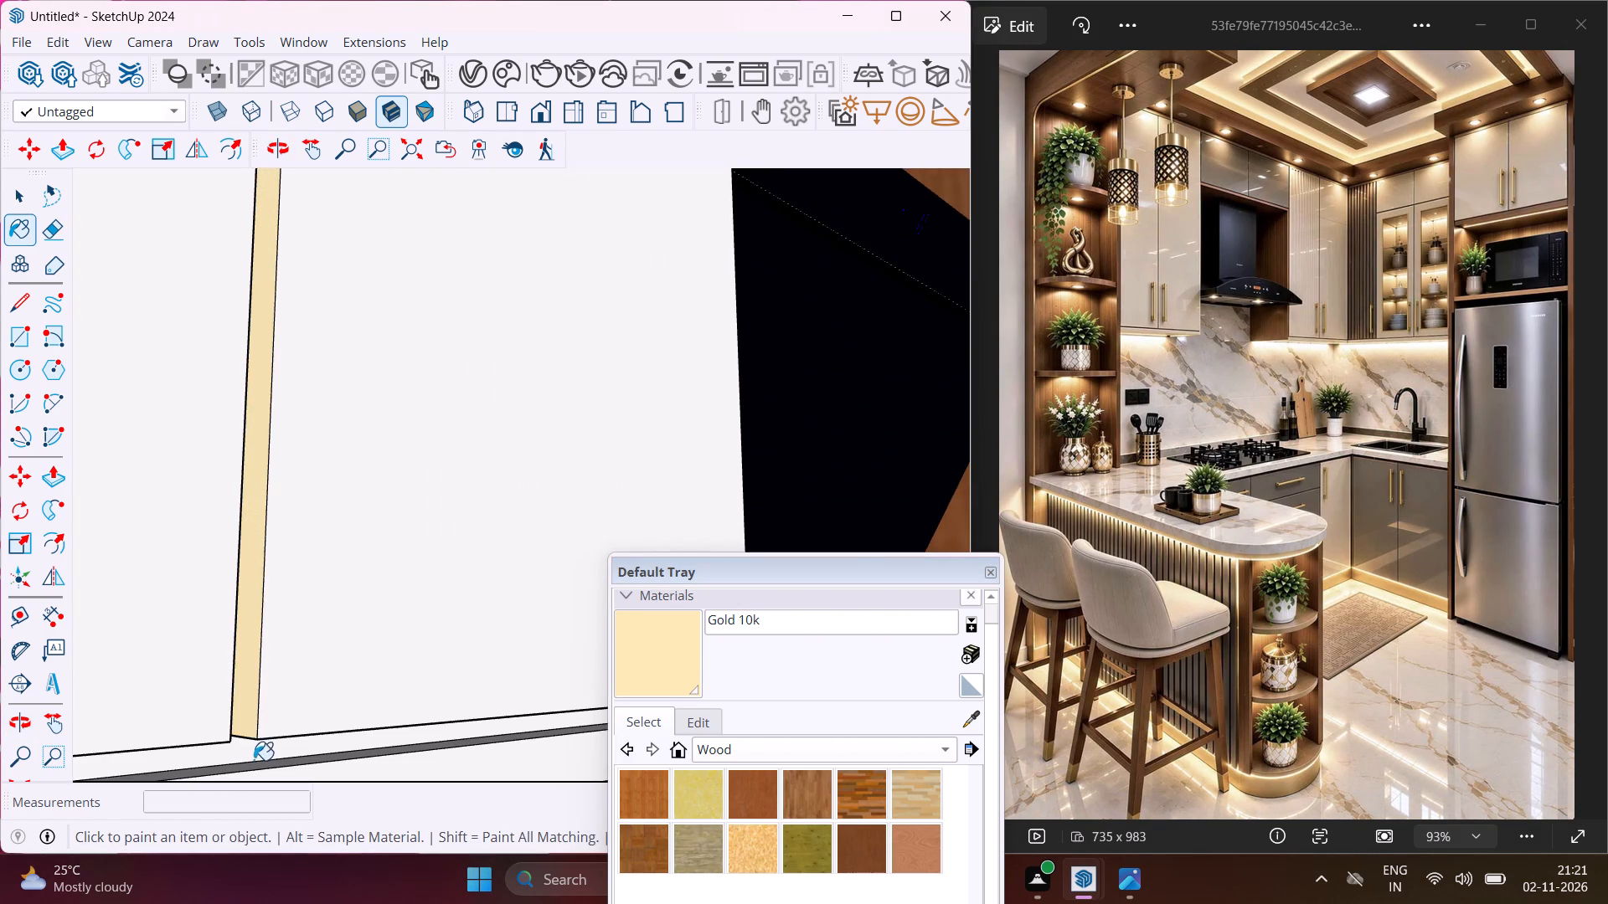
pyautogui.click(245, 746)
pyautogui.scroll(-4, 251, 717)
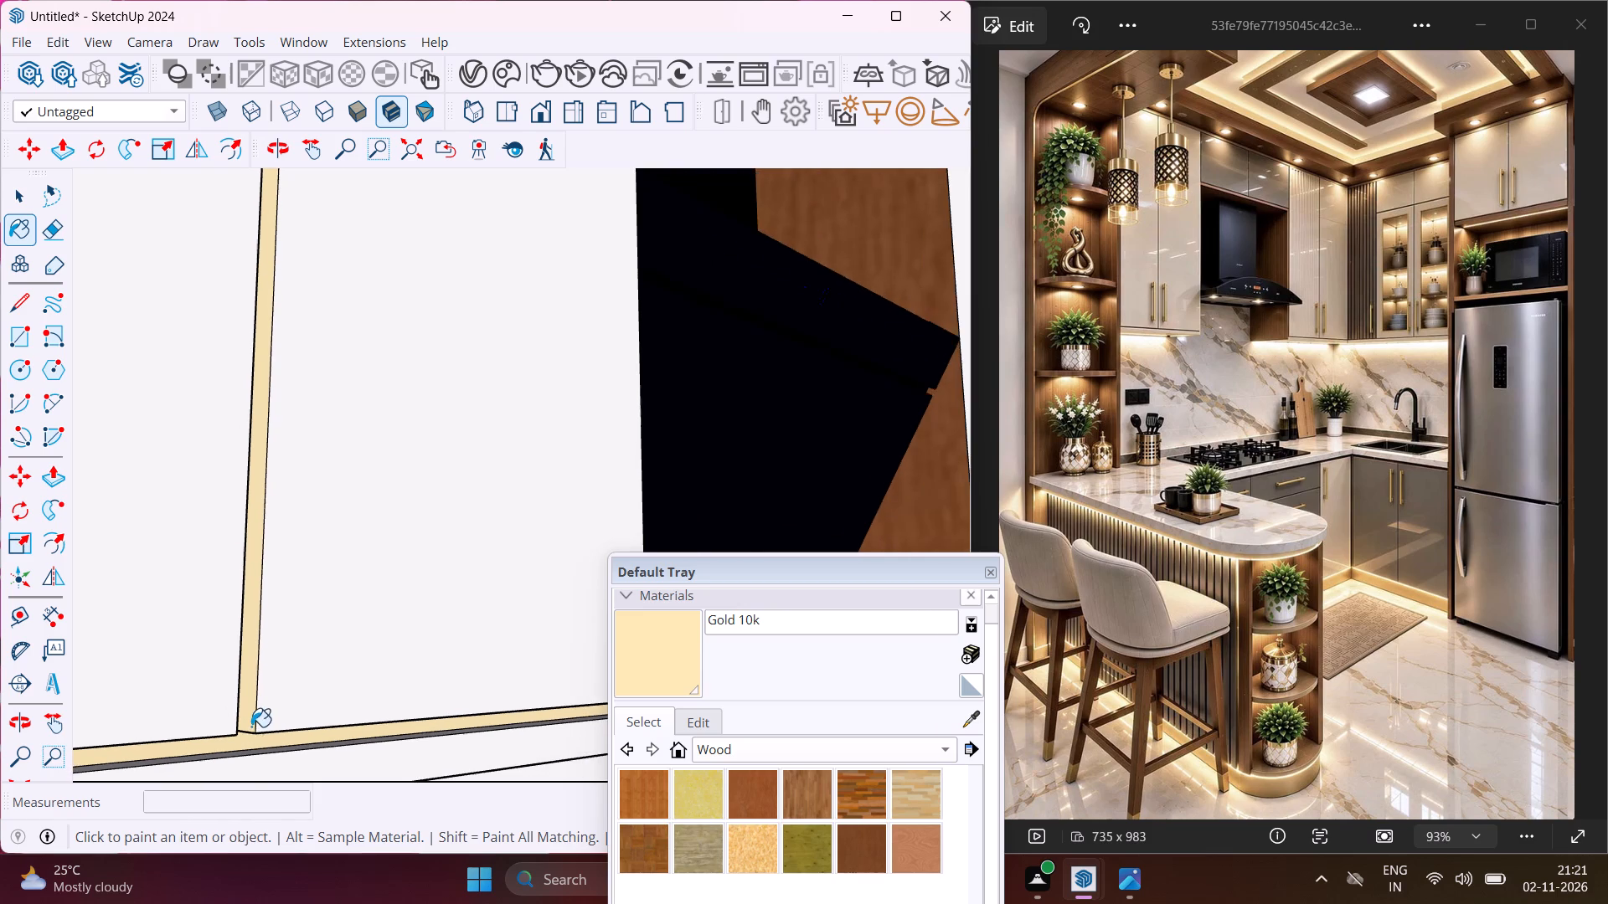
pyautogui.scroll(4, 253, 756)
pyautogui.click(265, 752)
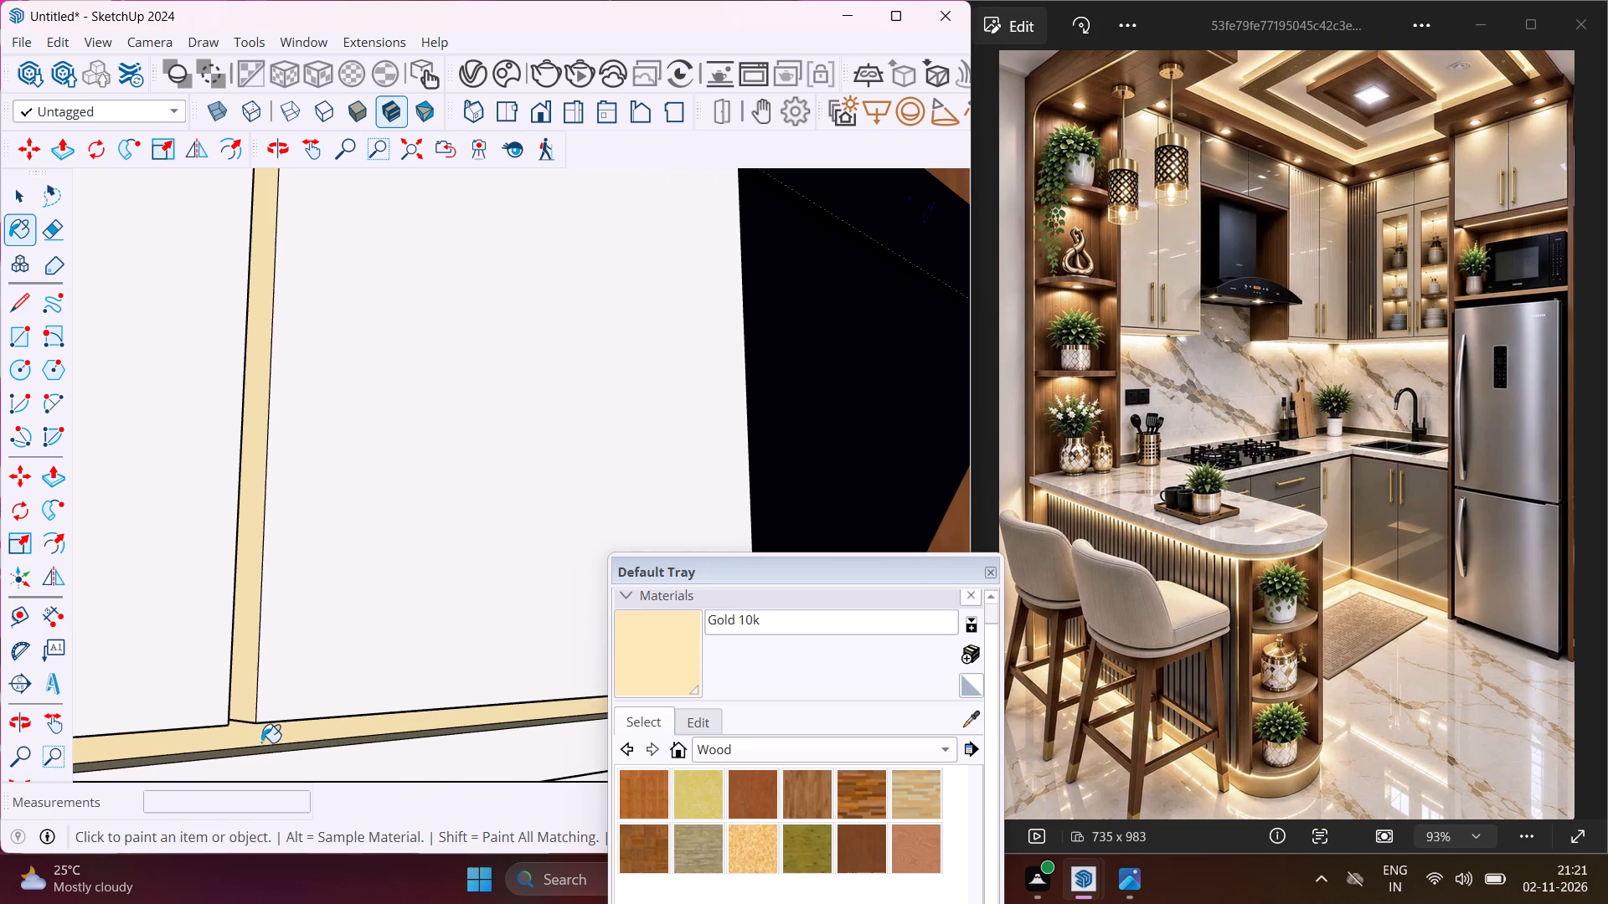
# Paint the remaining side and bottom edge faces where the vertical and bottom gaps meet on the tall doors beside the hood with Gold 10k.
pyautogui.moveTo(235, 731); pyautogui.dragTo(131, 612, button='middle')
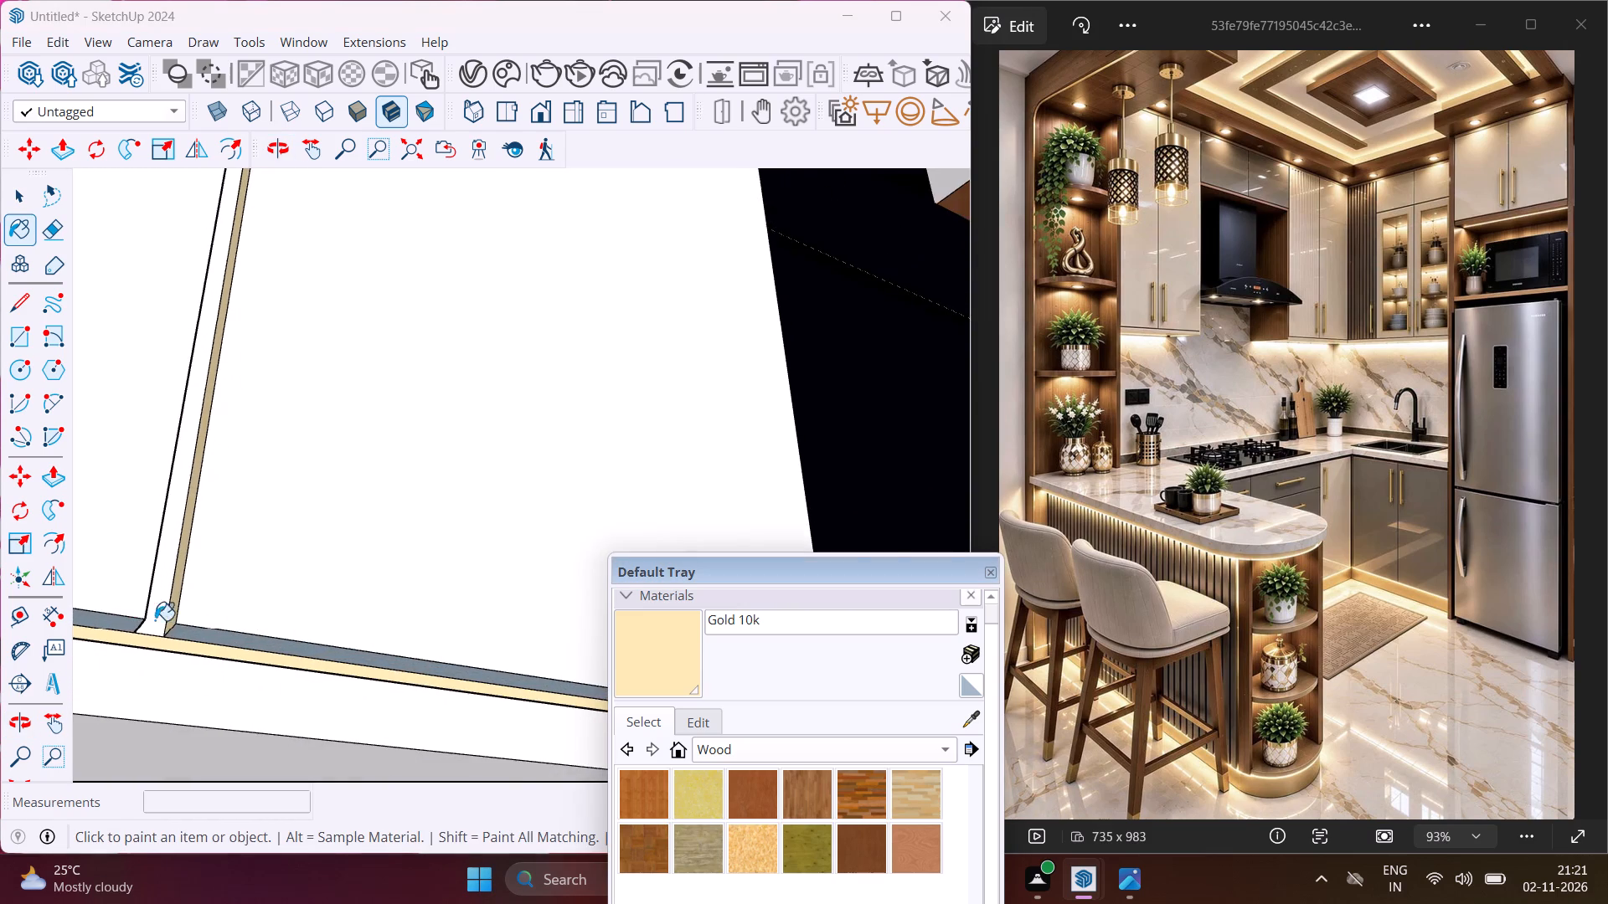
pyautogui.scroll(3, 161, 637)
pyautogui.click(179, 630)
pyautogui.click(156, 613)
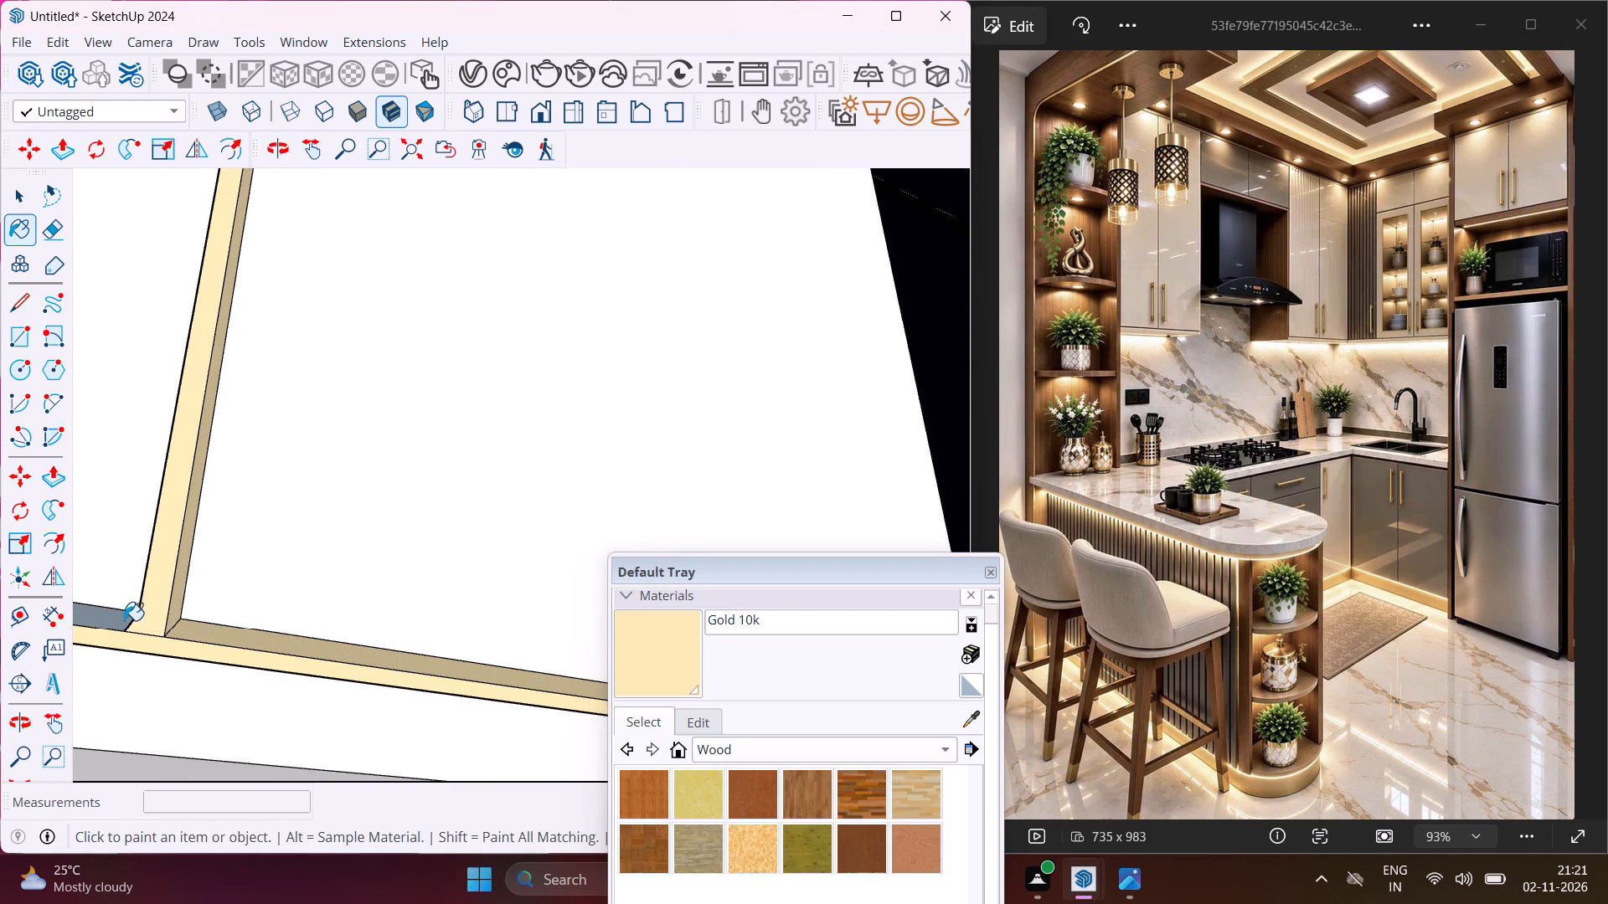
pyautogui.click(124, 621)
pyautogui.scroll(1, 157, 588)
pyautogui.moveTo(156, 588); pyautogui.dragTo(78, 675, button='middle')
pyautogui.moveTo(210, 565); pyautogui.dragTo(140, 619, button='middle')
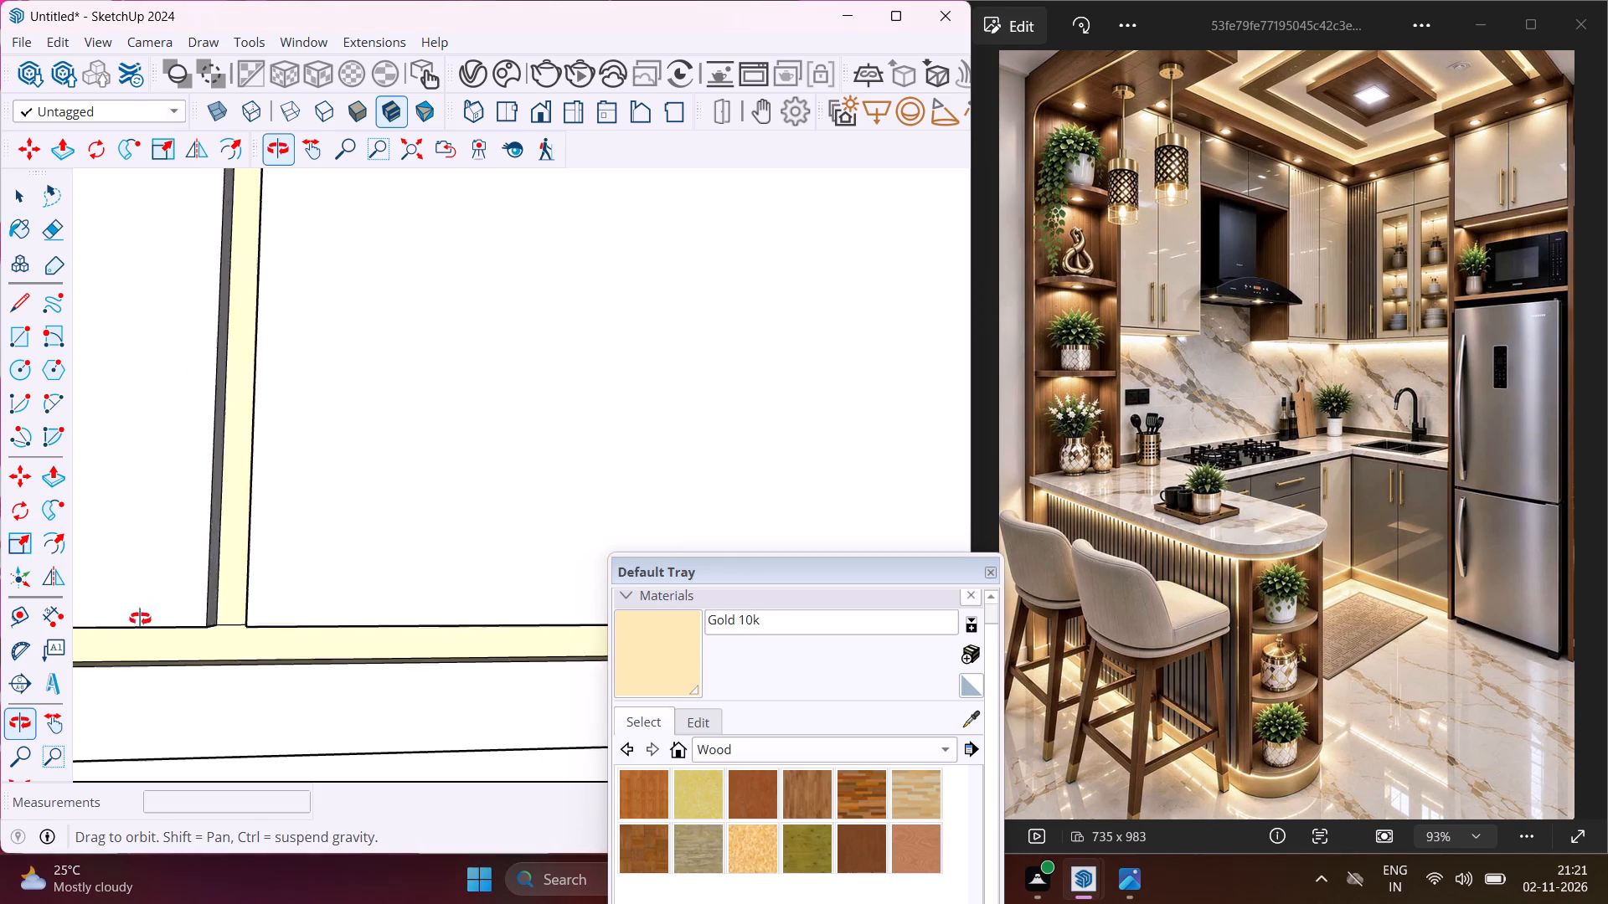
pyautogui.moveTo(140, 619); pyautogui.dragTo(131, 626, button='middle')
pyautogui.scroll(3, 203, 575)
pyautogui.click(230, 561)
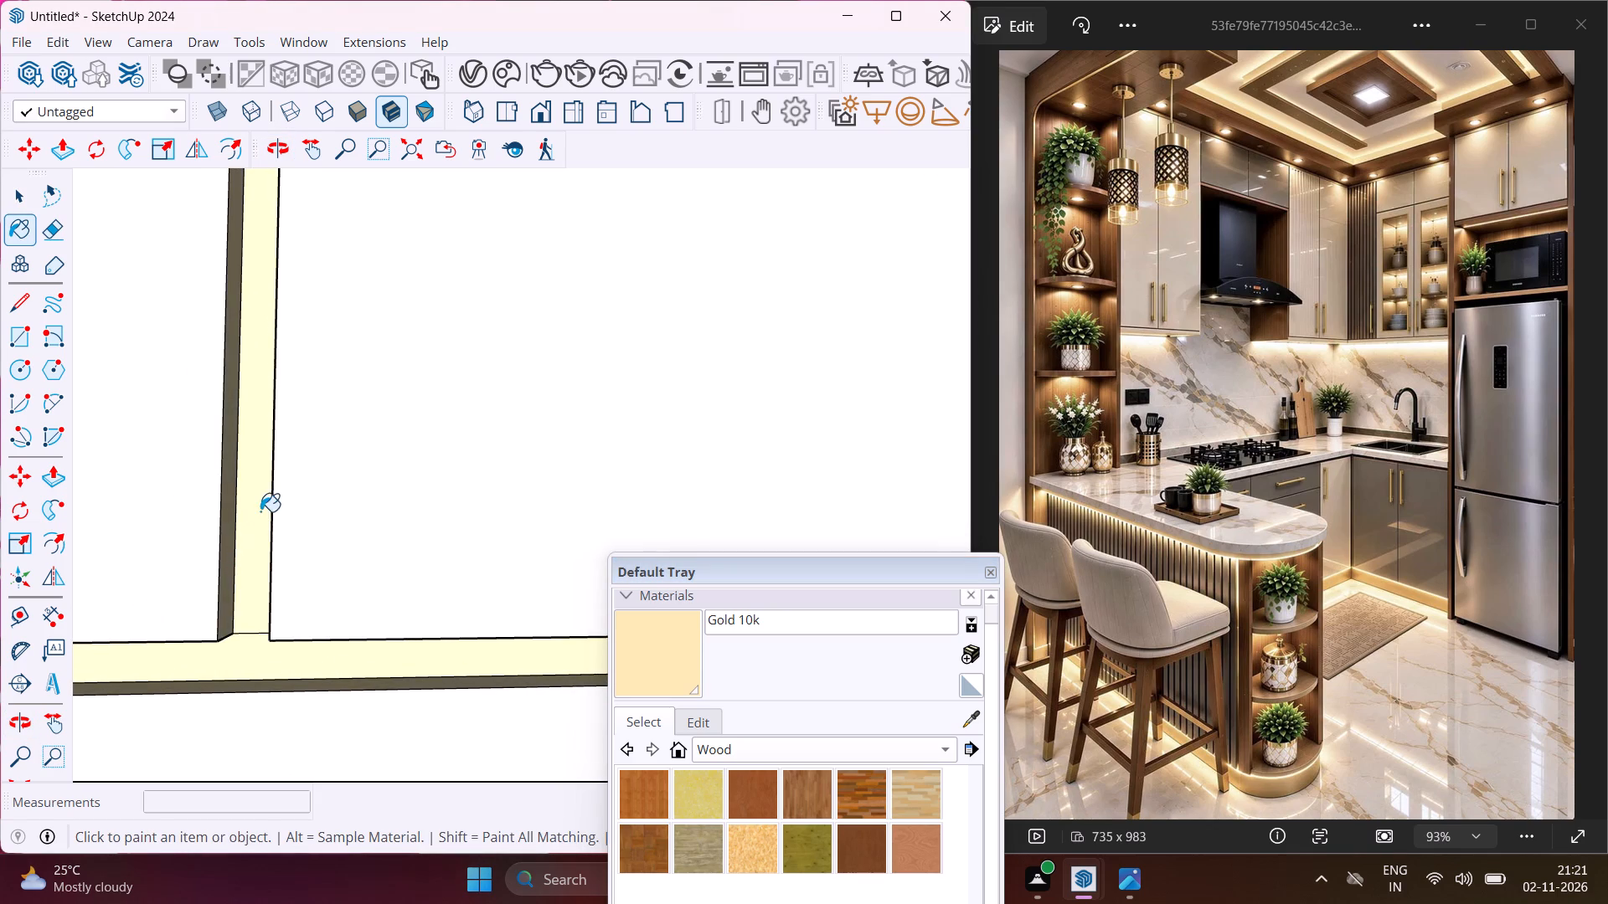
# Paint the vertical gap between the two short doors above the hood and the gap along their top edges with Gold 10k.
pyautogui.scroll(-16, 260, 511)
pyautogui.scroll(-5, 307, 457)
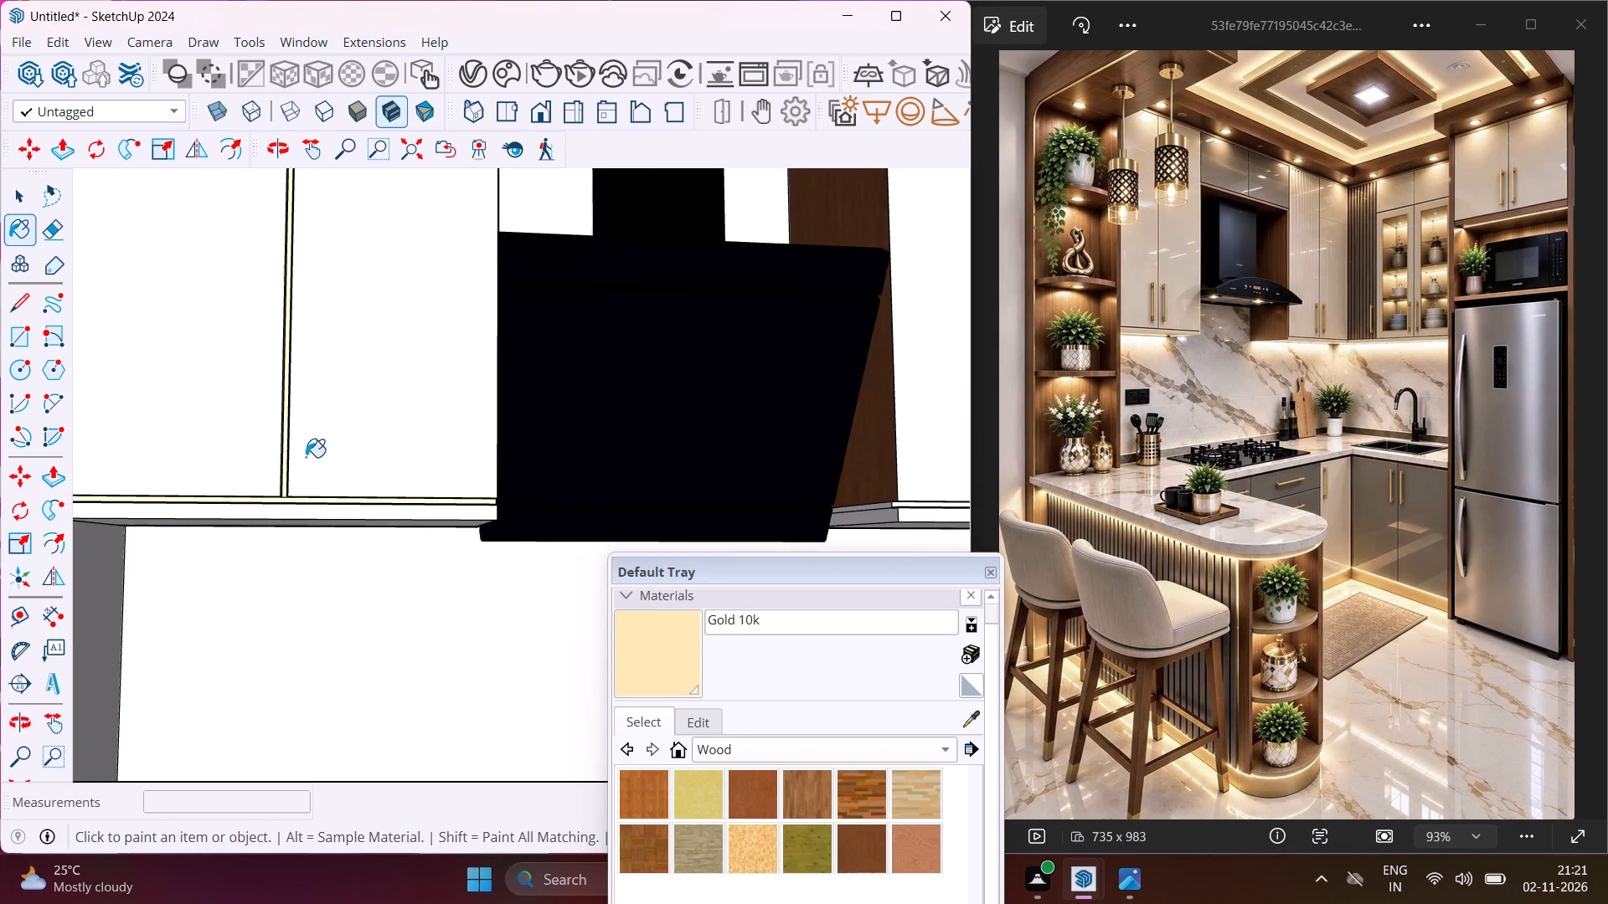
pyautogui.scroll(-12, 299, 450)
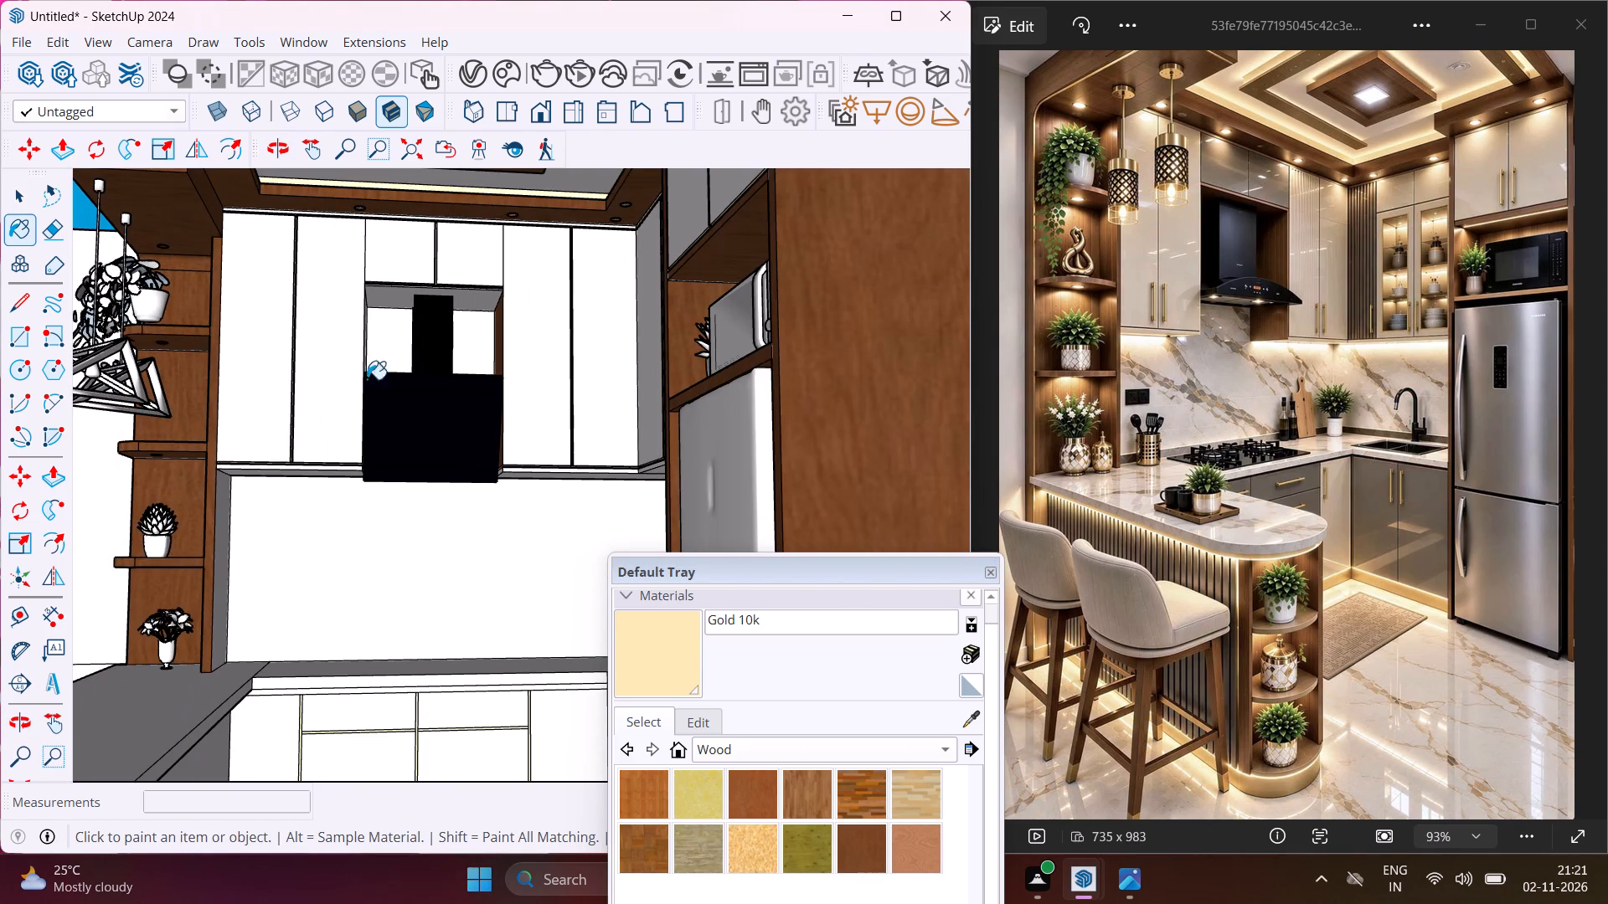
pyautogui.scroll(12, 423, 232)
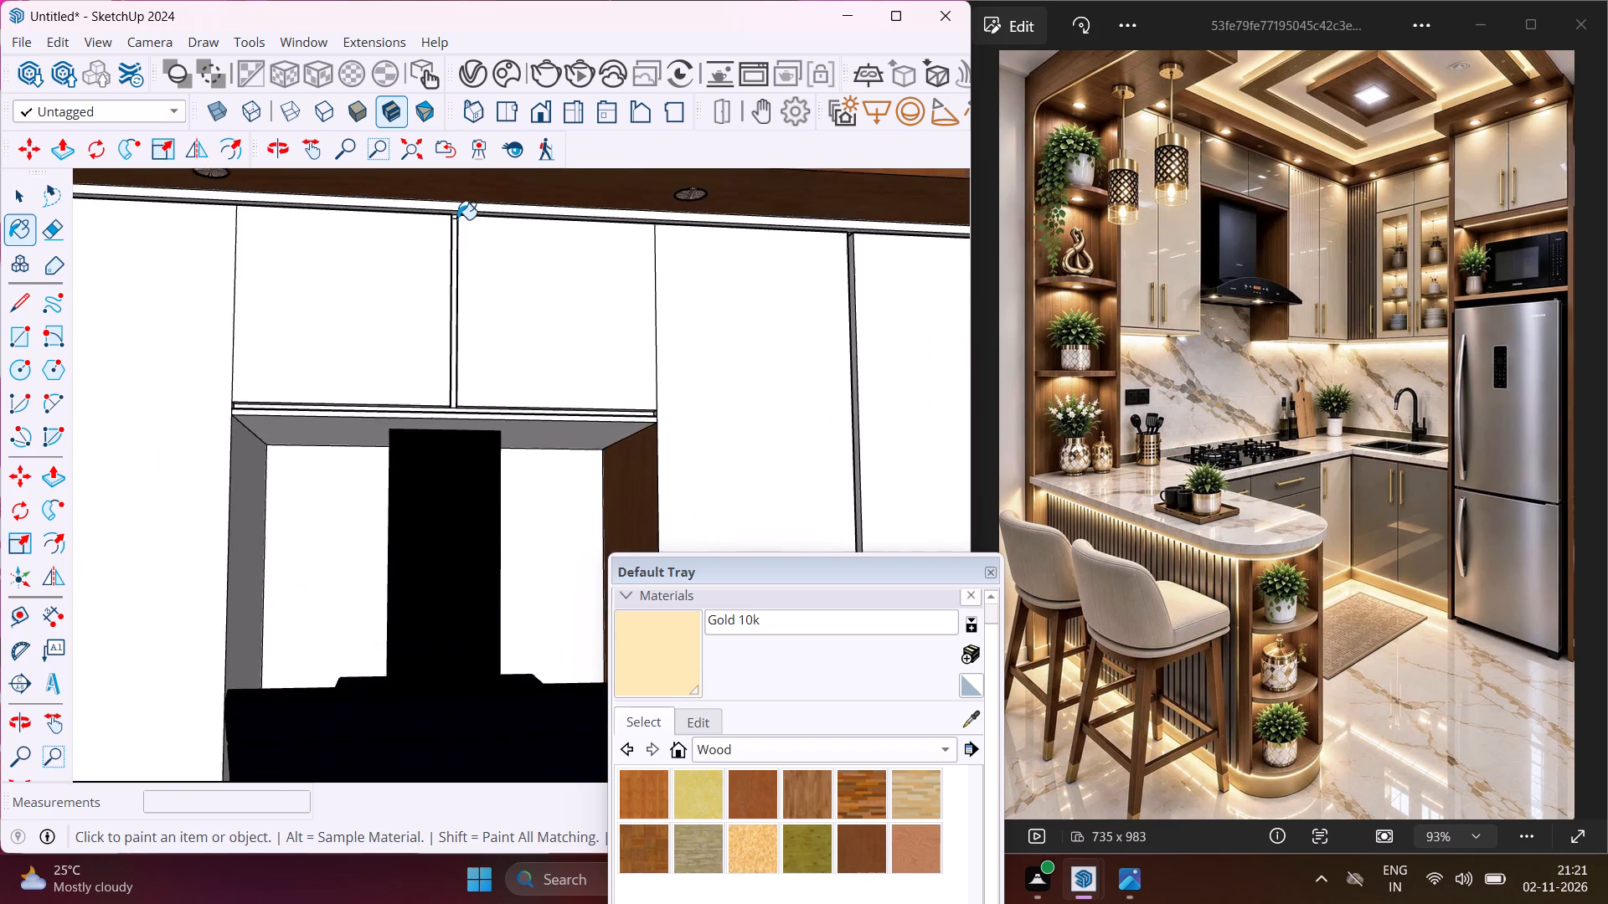
pyautogui.scroll(17, 457, 219)
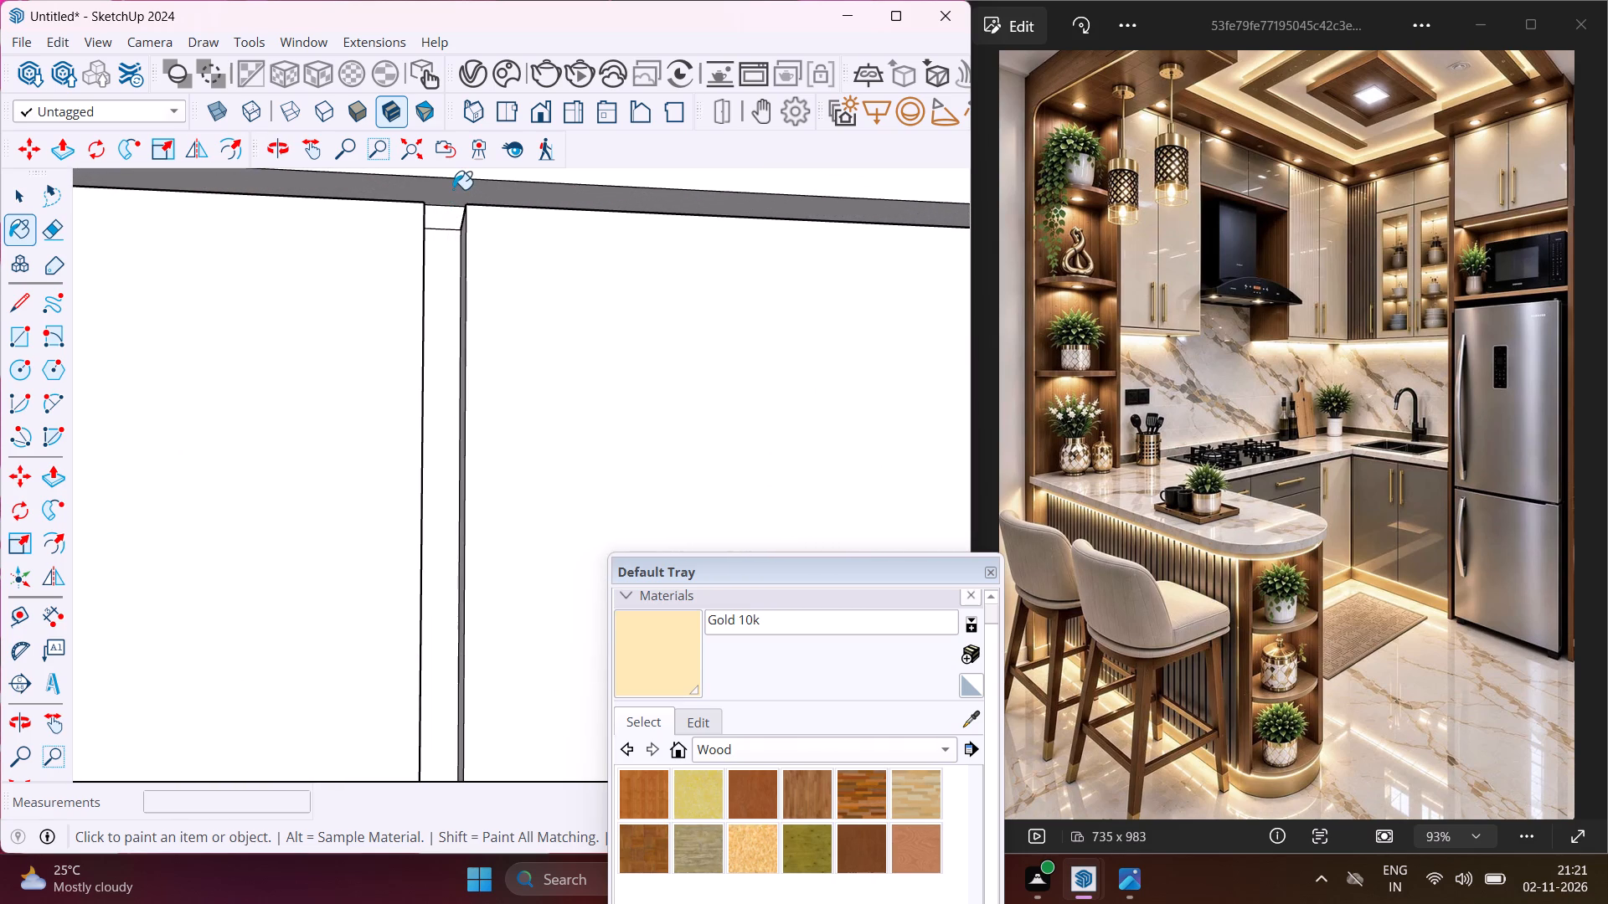
pyautogui.click(453, 187)
pyautogui.click(447, 224)
pyautogui.click(443, 241)
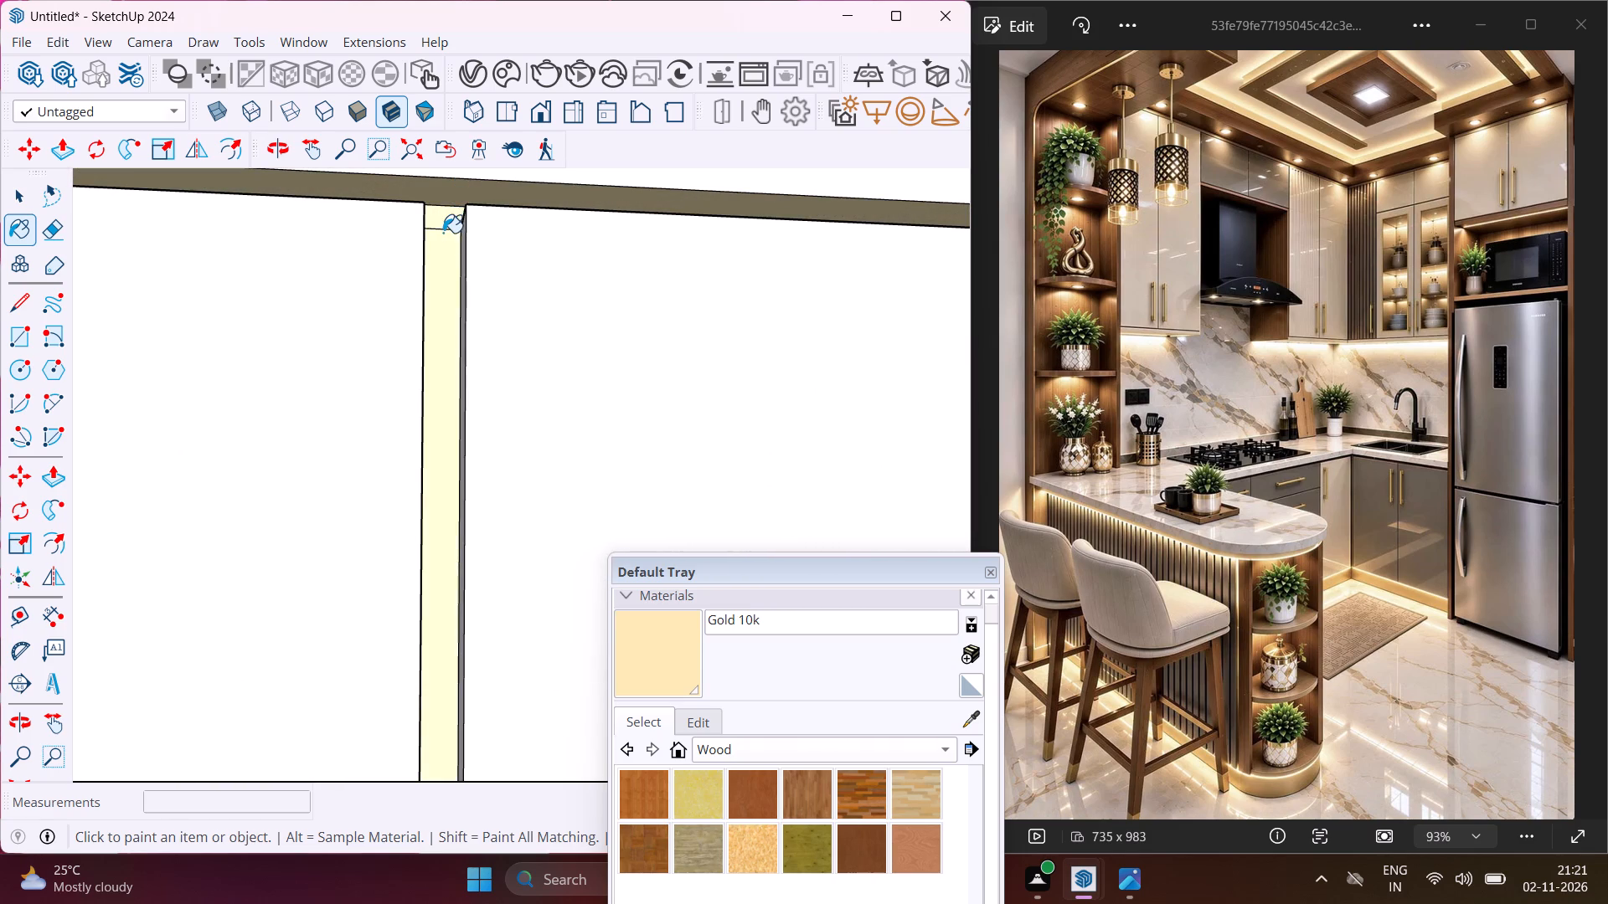
pyautogui.moveTo(441, 308); pyautogui.dragTo(442, 468, button='middle')
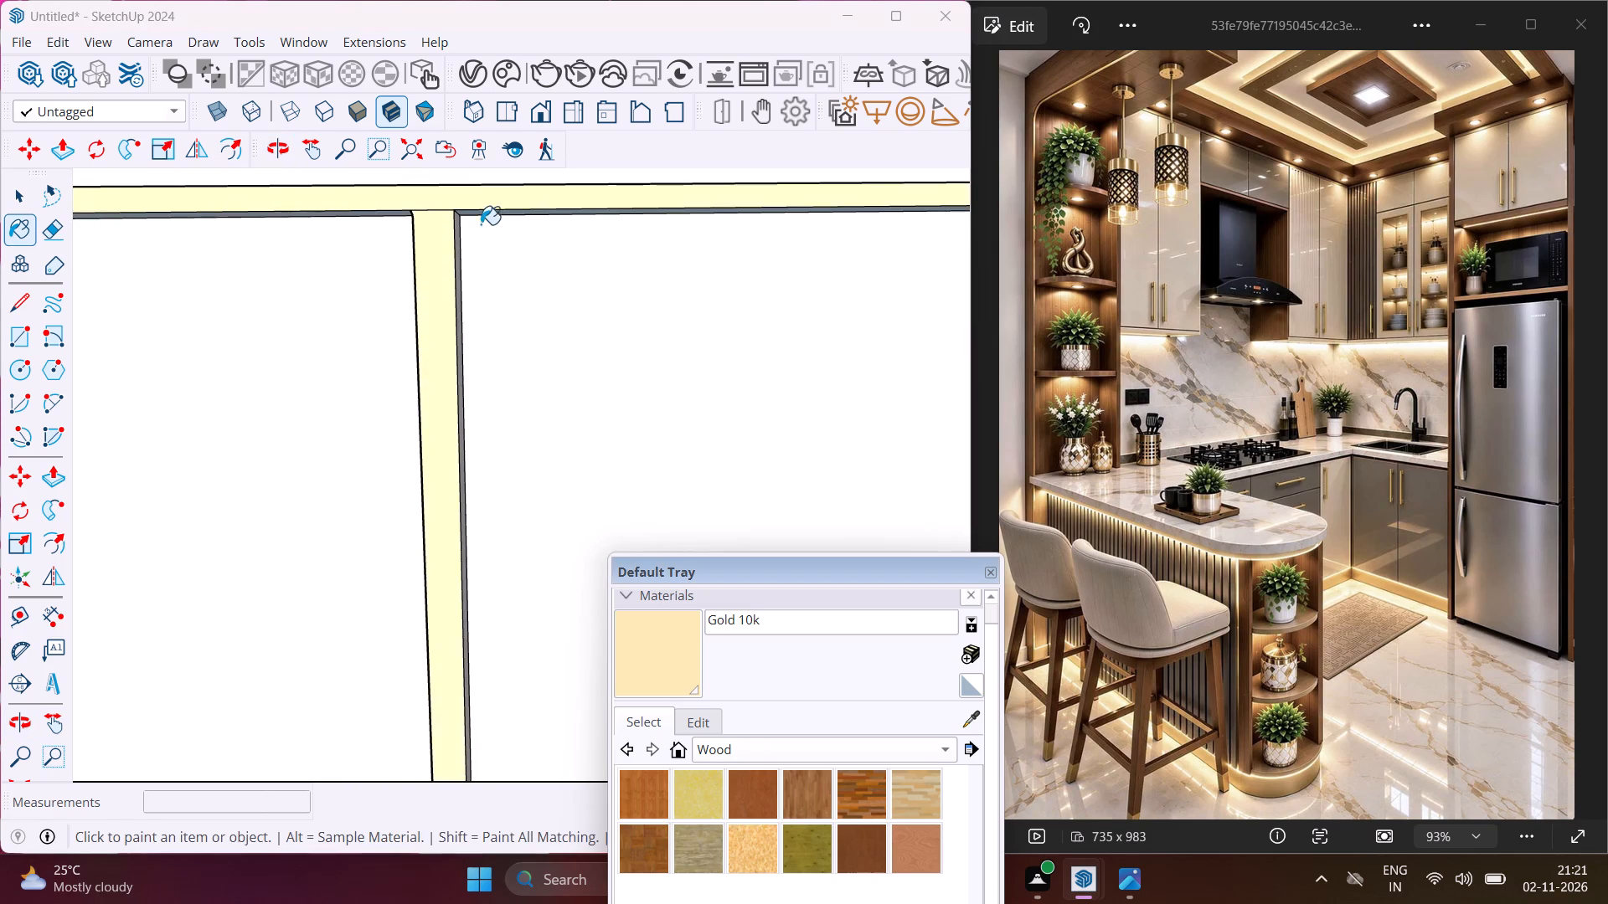
pyautogui.scroll(7, 480, 216)
pyautogui.click(479, 212)
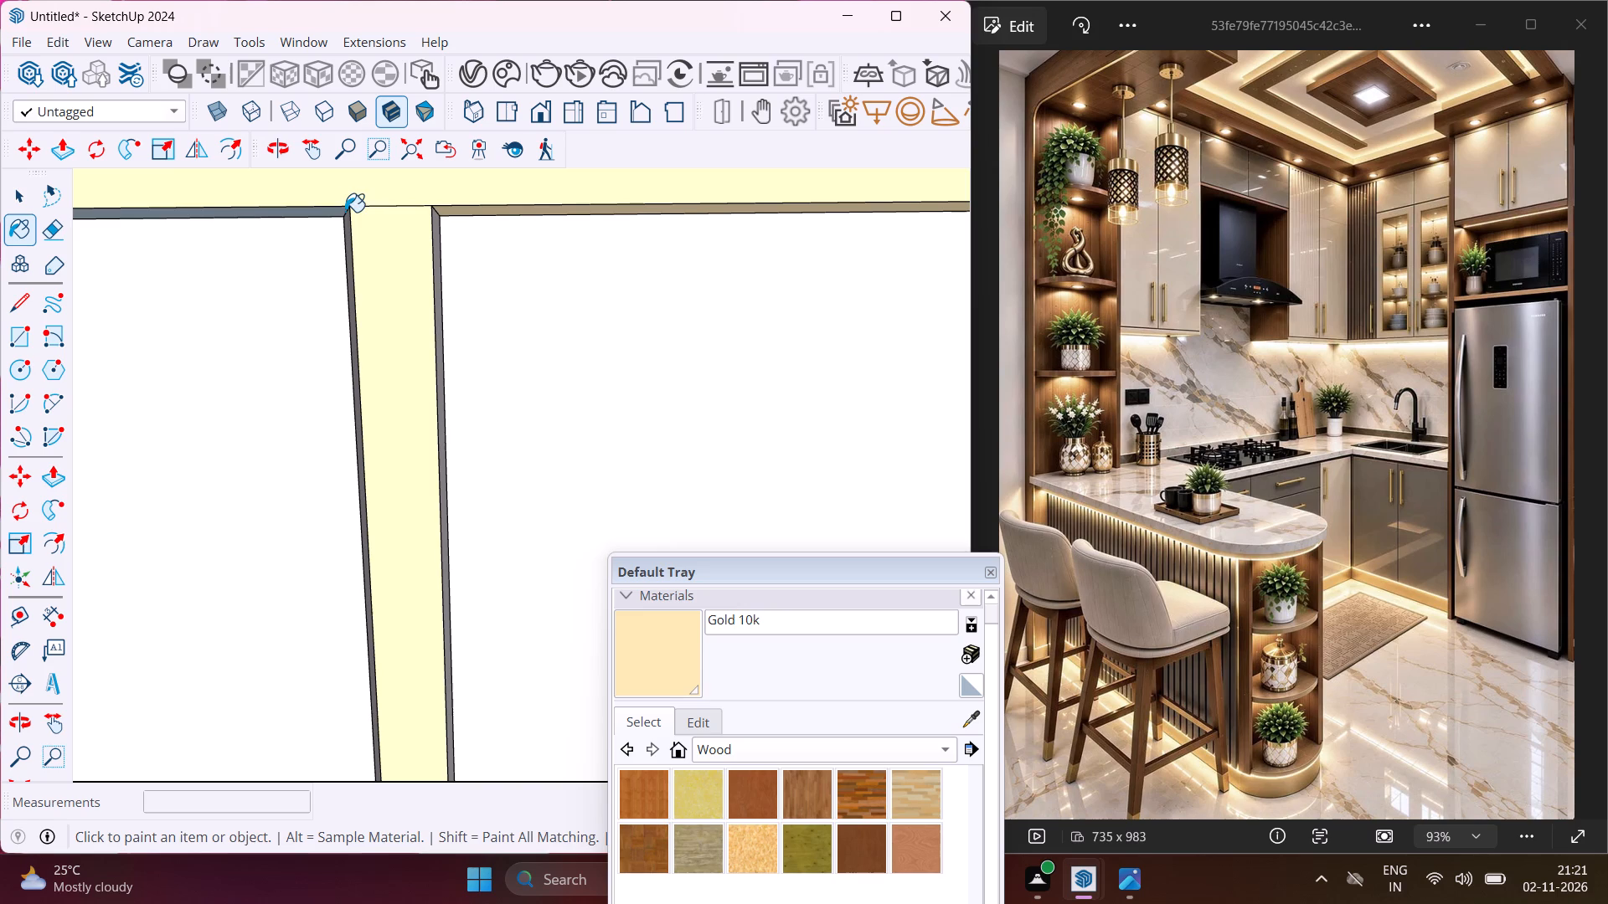
pyautogui.click(336, 212)
# Paint the bottom gap beneath the short doors above the hood and the side faces of their vertical gap with Gold 10k.
pyautogui.scroll(-13, 391, 169)
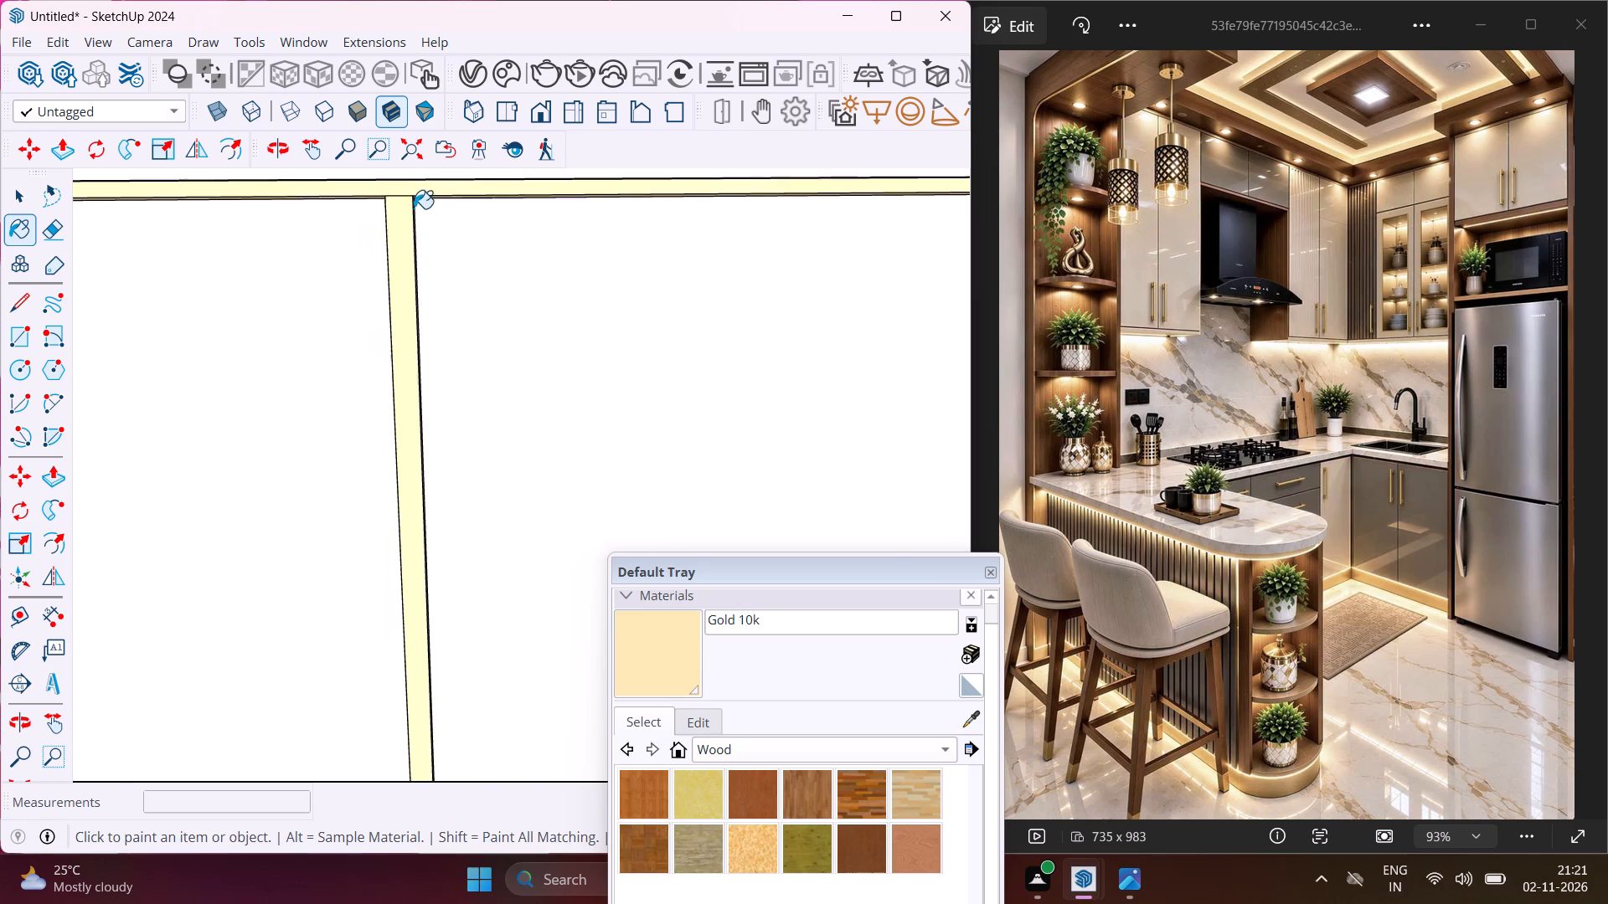
pyautogui.scroll(-4, 414, 208)
pyautogui.scroll(7, 392, 696)
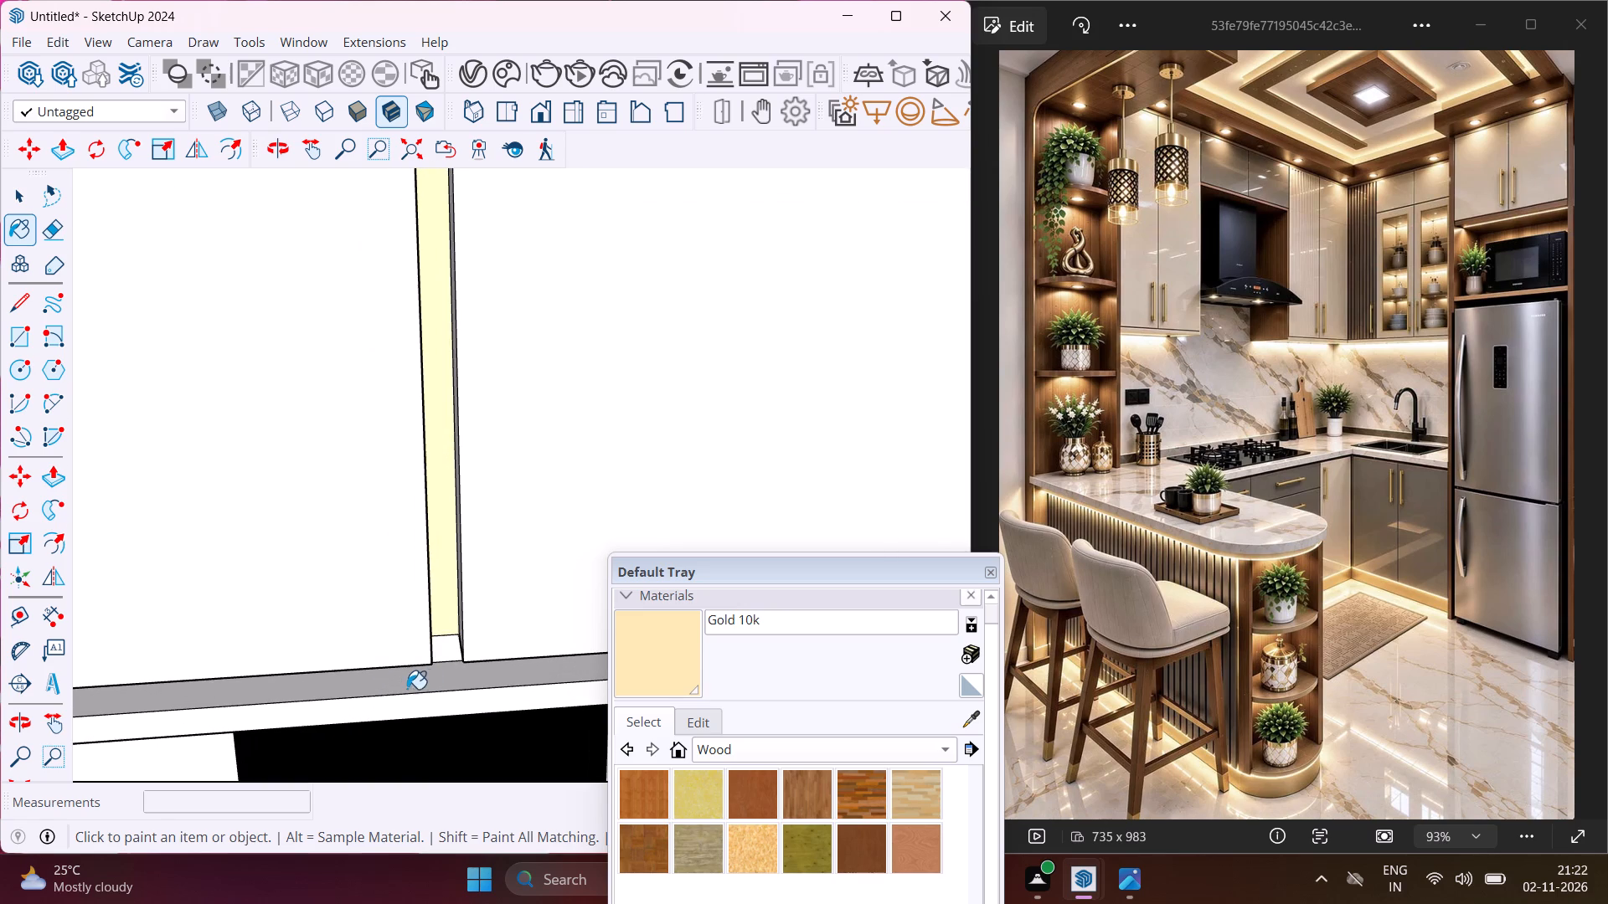
pyautogui.click(454, 678)
pyautogui.moveTo(452, 675); pyautogui.dragTo(482, 505, button='middle')
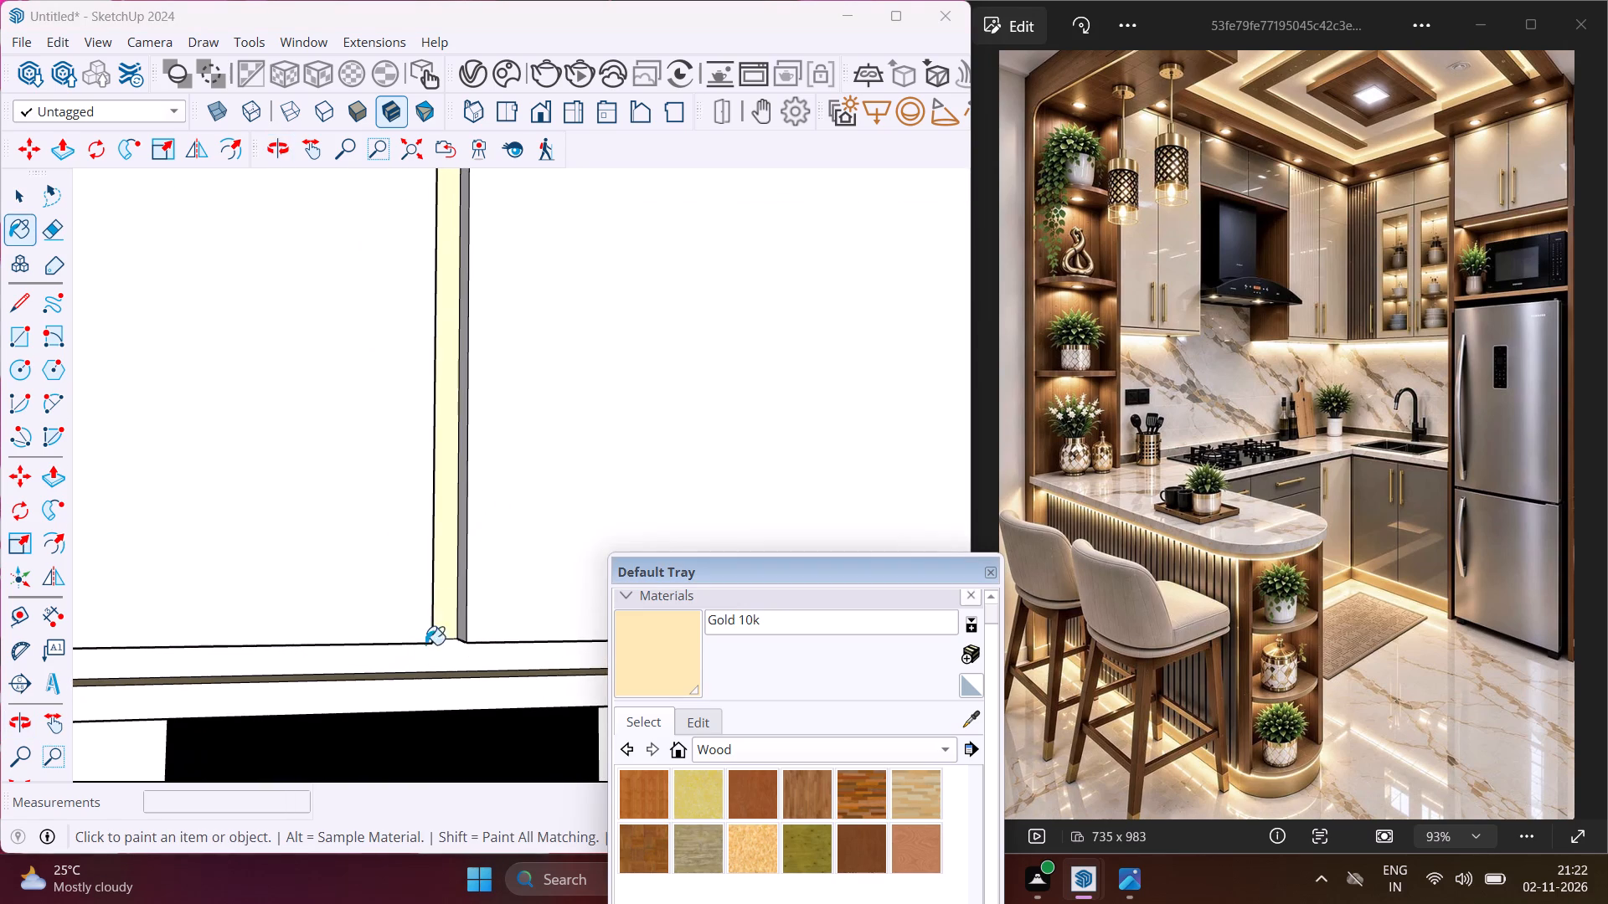
pyautogui.click(430, 660)
pyautogui.moveTo(422, 652); pyautogui.dragTo(472, 503, button='middle')
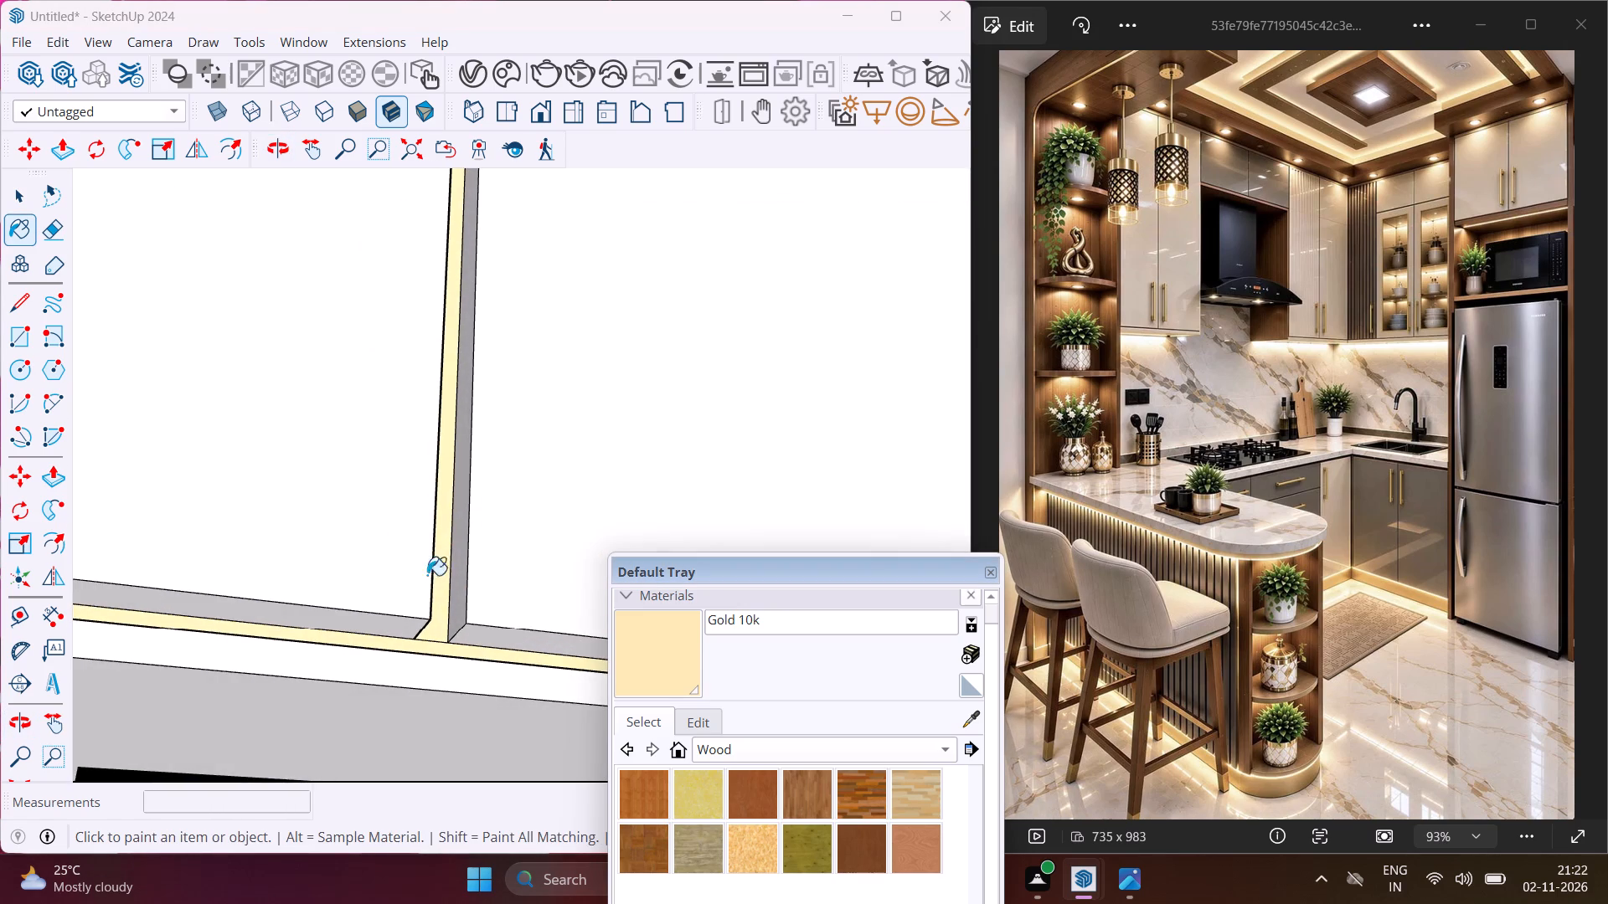
pyautogui.scroll(3, 411, 609)
pyautogui.click(405, 624)
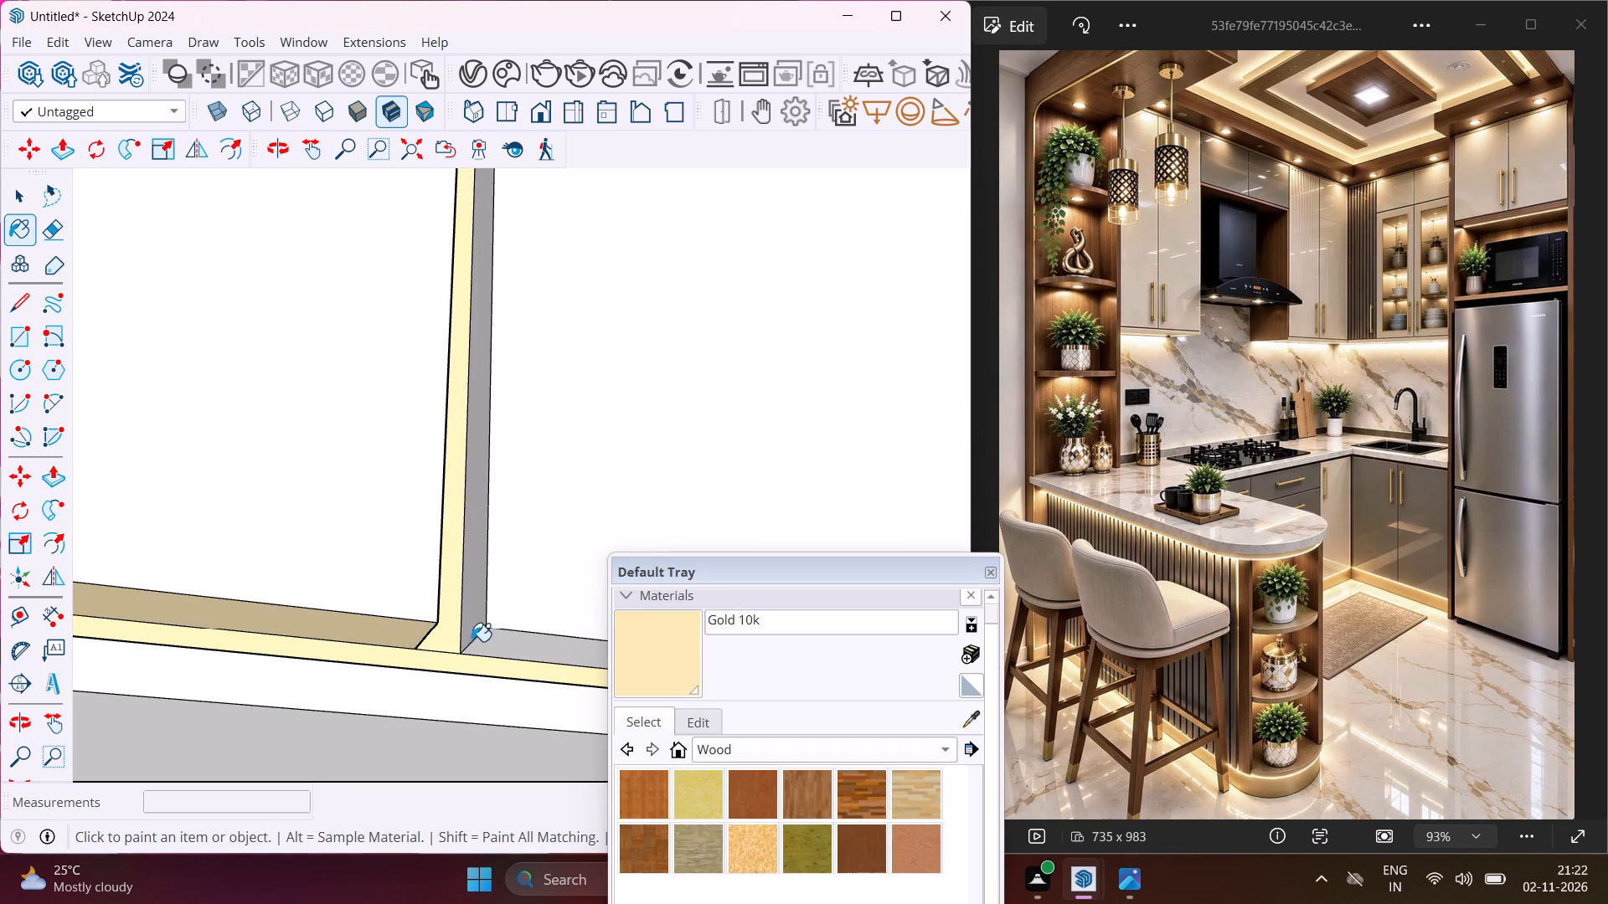
pyautogui.click(482, 640)
pyautogui.click(476, 614)
pyautogui.moveTo(475, 612); pyautogui.dragTo(385, 614, button='middle')
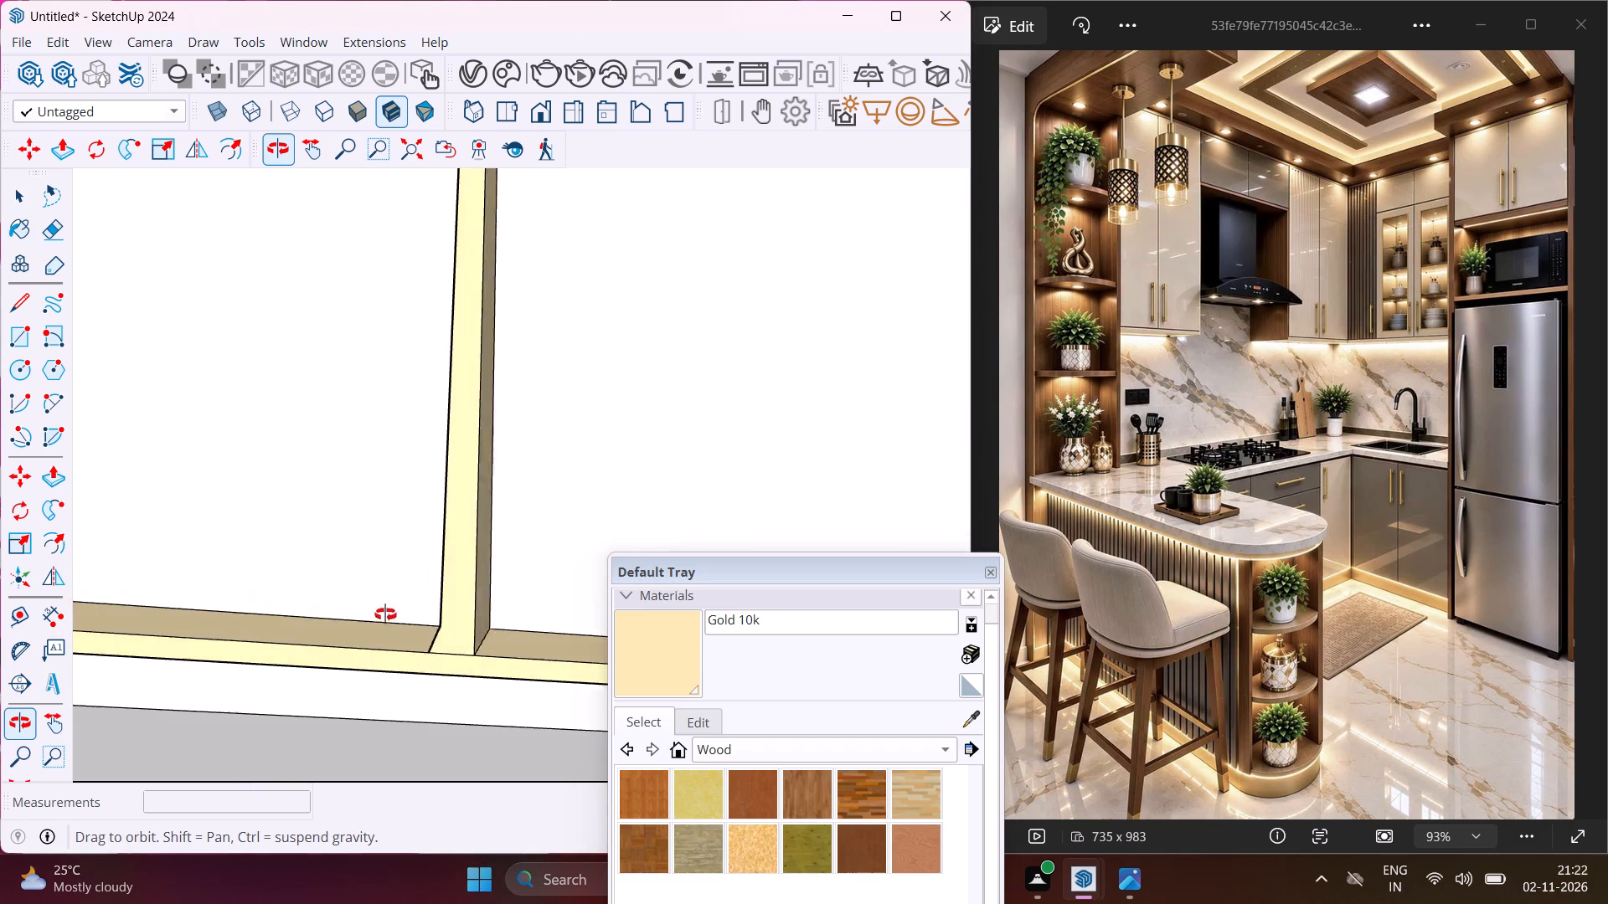
pyautogui.moveTo(385, 614); pyautogui.dragTo(235, 656, button='middle')
pyautogui.scroll(2, 382, 656)
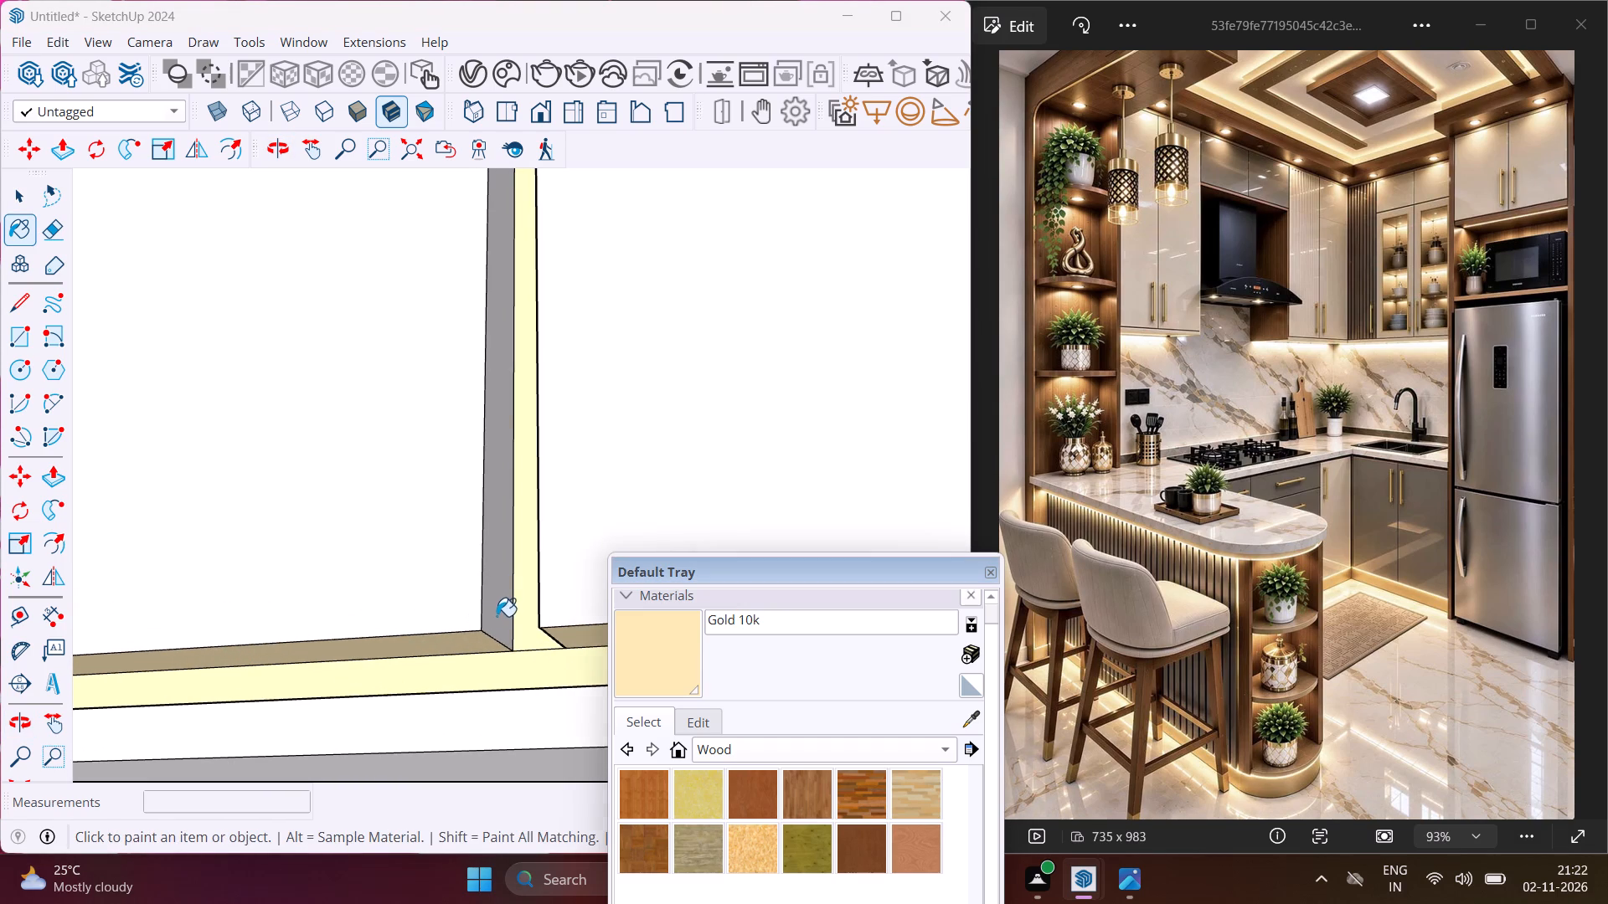
pyautogui.click(497, 616)
# Paint the top edge faces inside the upper gap where the short hood doors meet the adjacent tall door with Gold 10k.
pyautogui.scroll(-15, 517, 545)
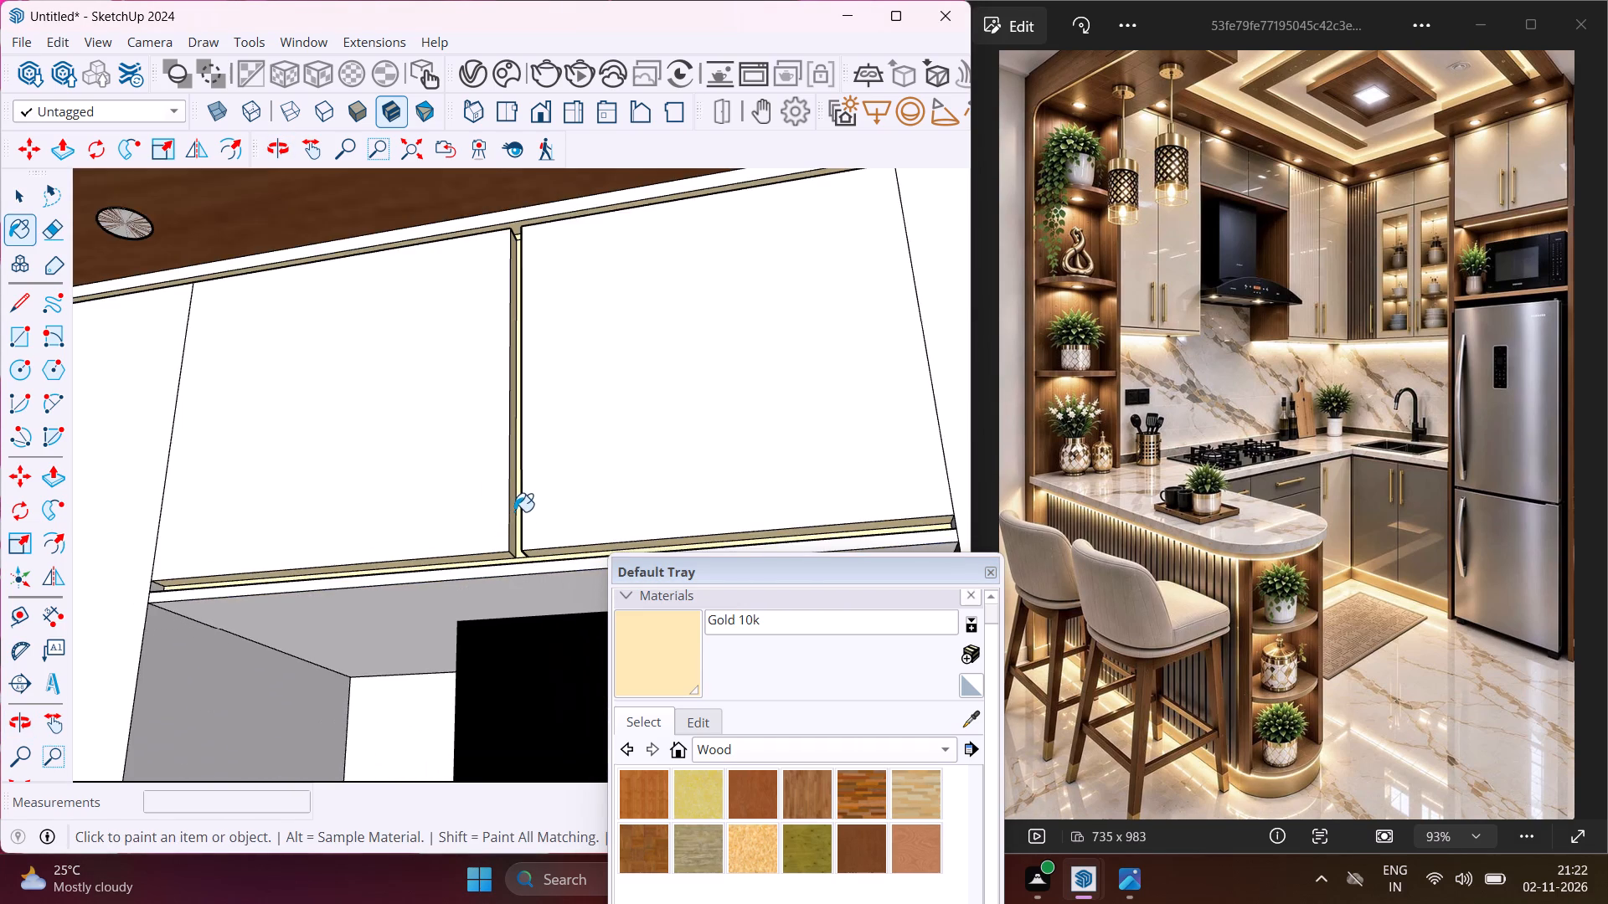
pyautogui.scroll(-5, 514, 511)
pyautogui.scroll(2, 284, 360)
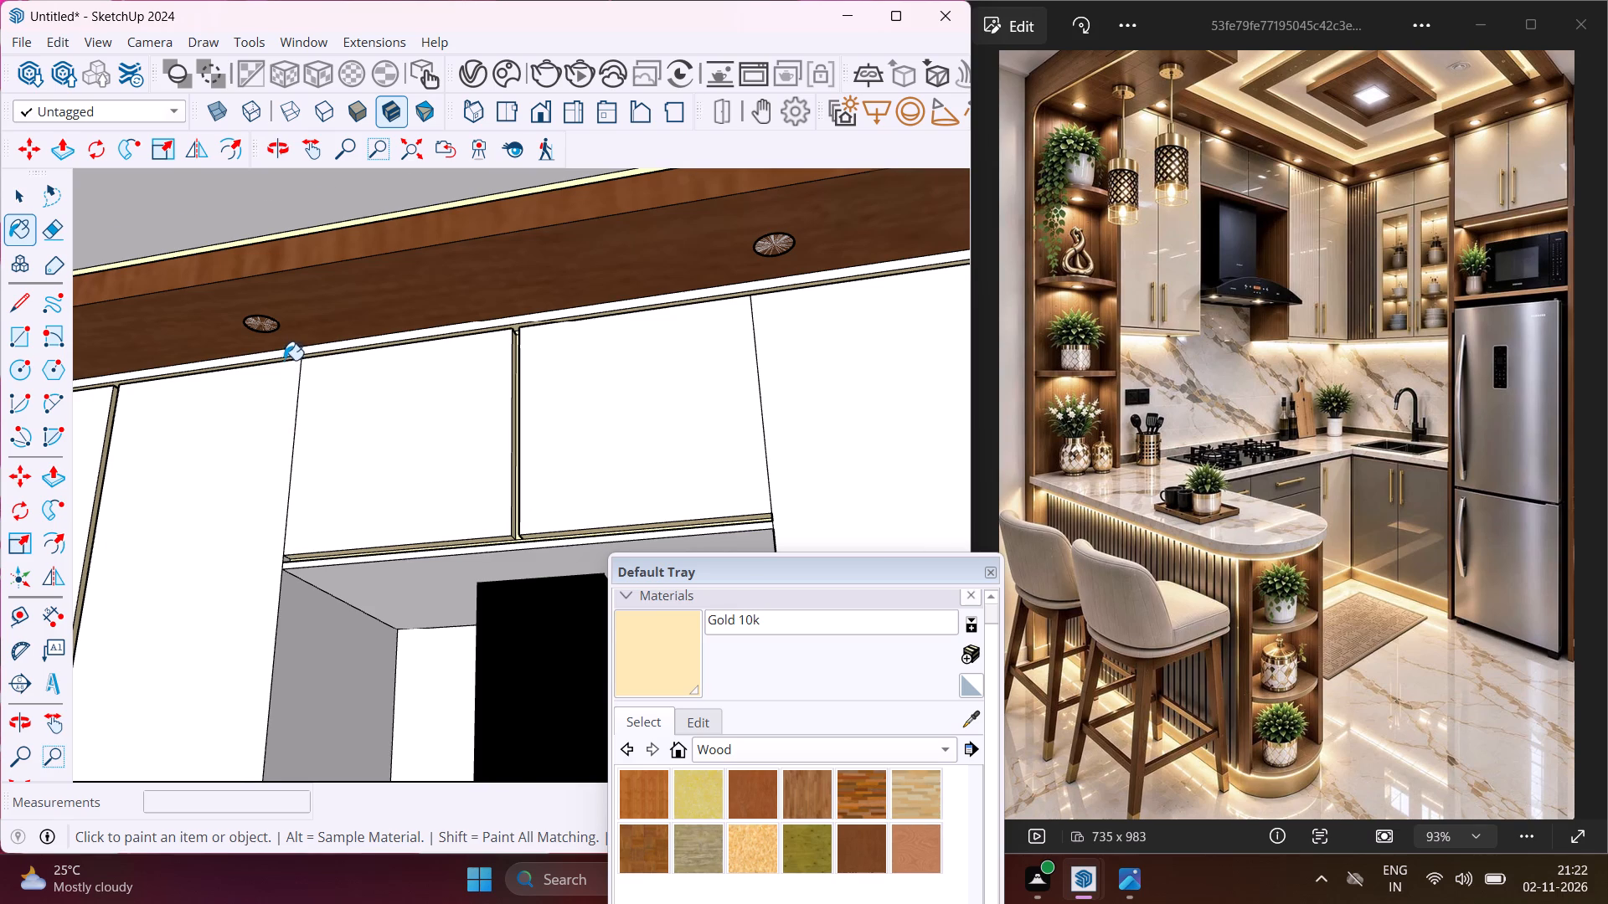
pyautogui.scroll(12, 284, 360)
pyautogui.moveTo(286, 360); pyautogui.dragTo(436, 488, button='middle')
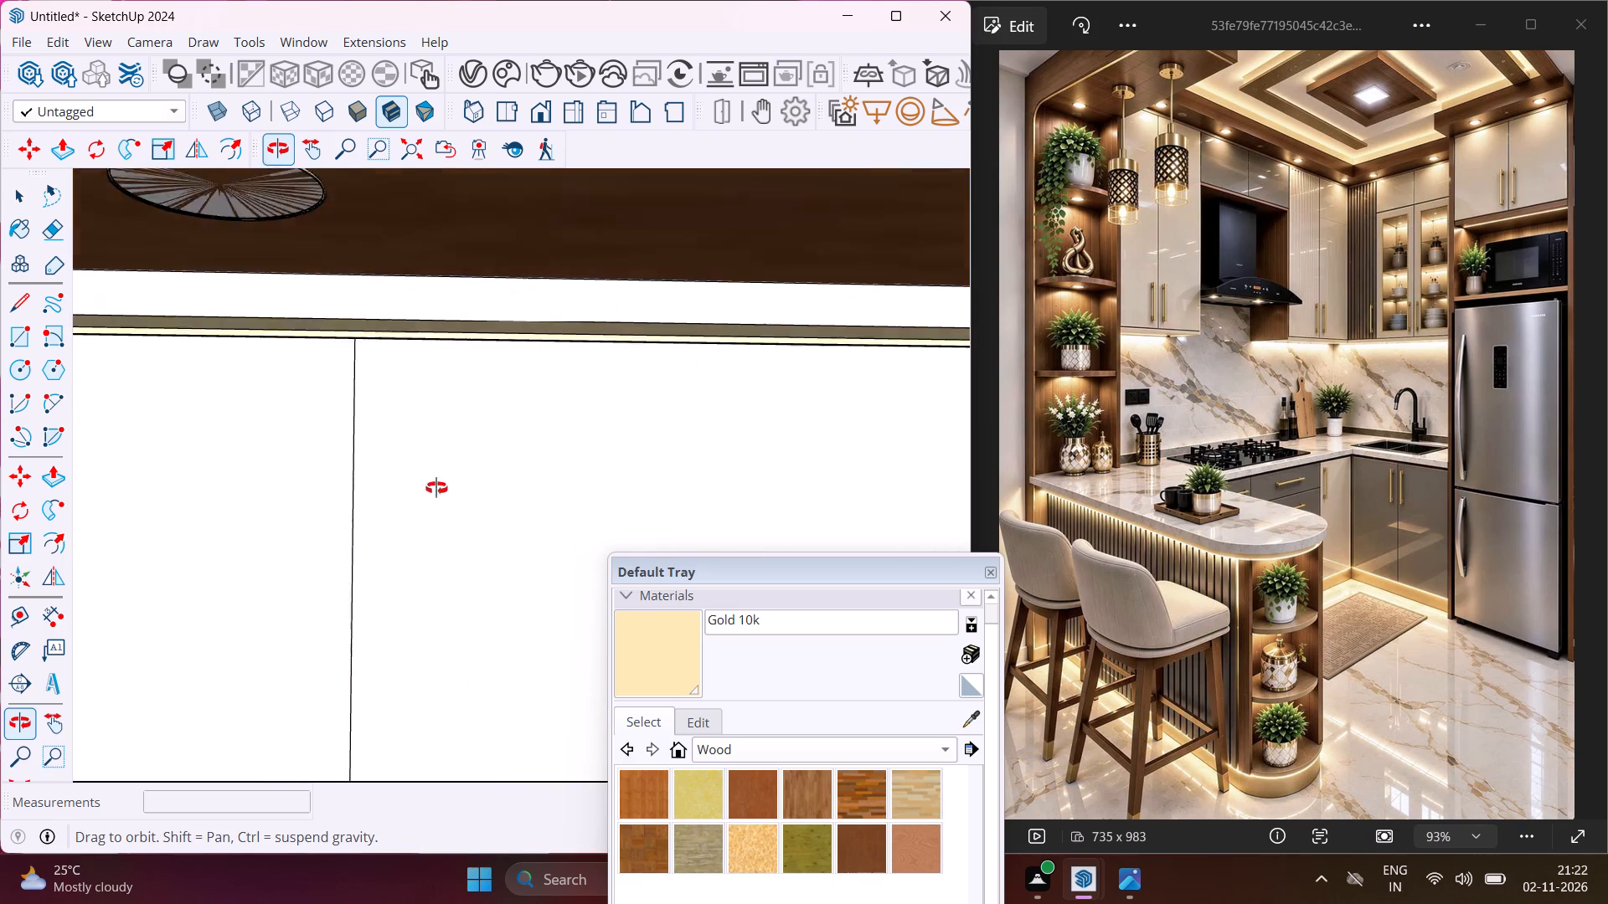
pyautogui.moveTo(436, 488); pyautogui.dragTo(904, 552, button='middle')
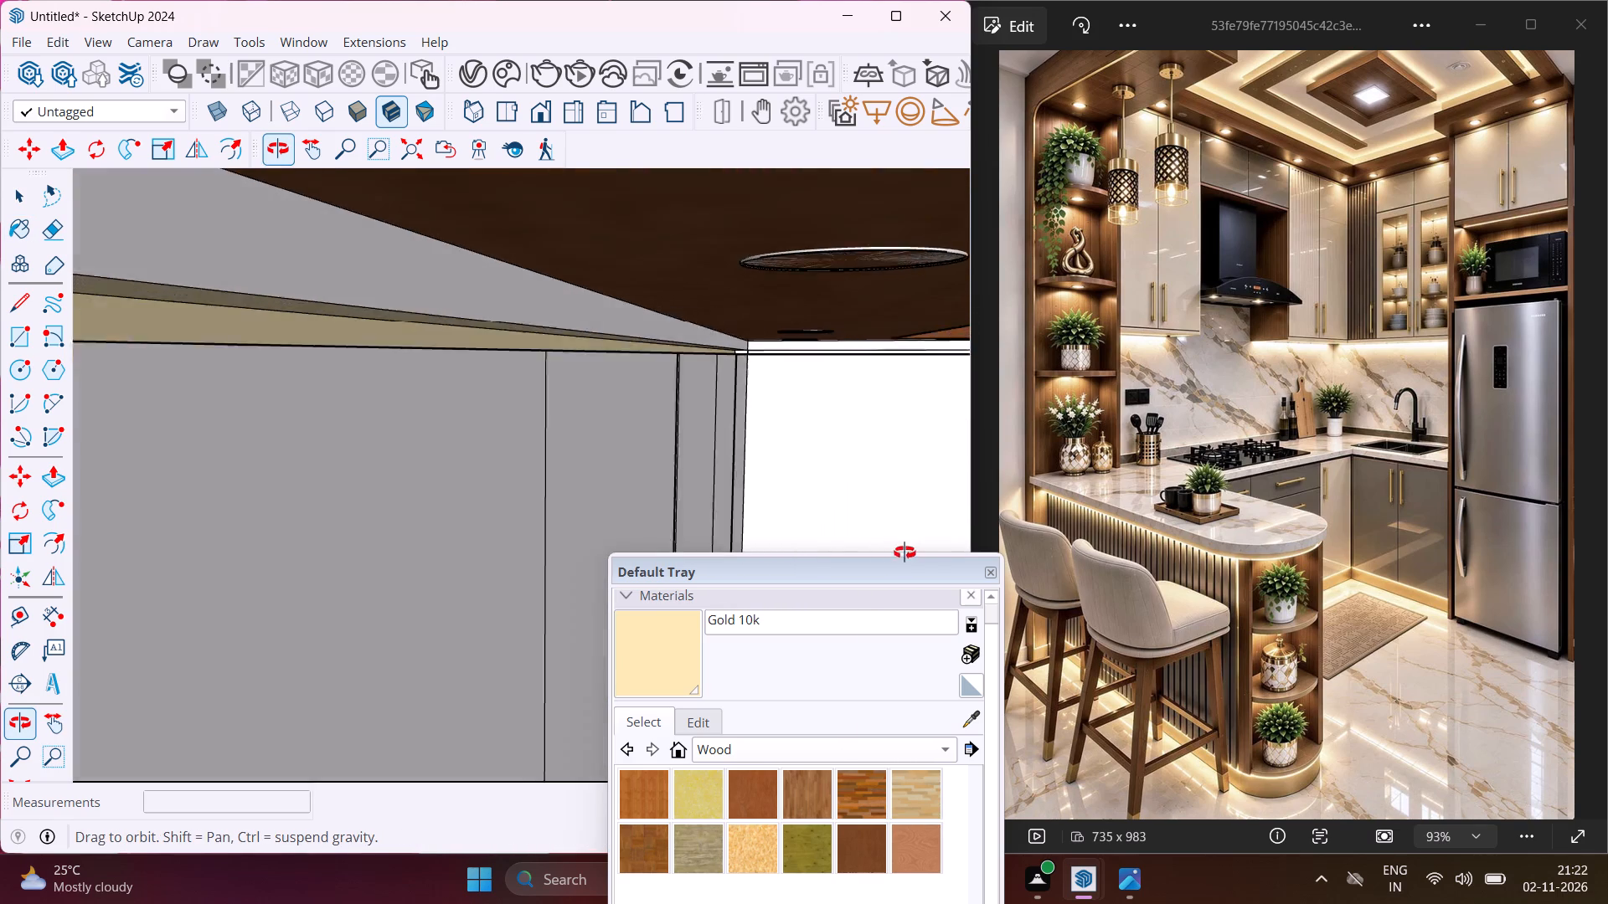
pyautogui.moveTo(904, 552); pyautogui.dragTo(928, 568, button='middle')
pyautogui.scroll(3, 492, 393)
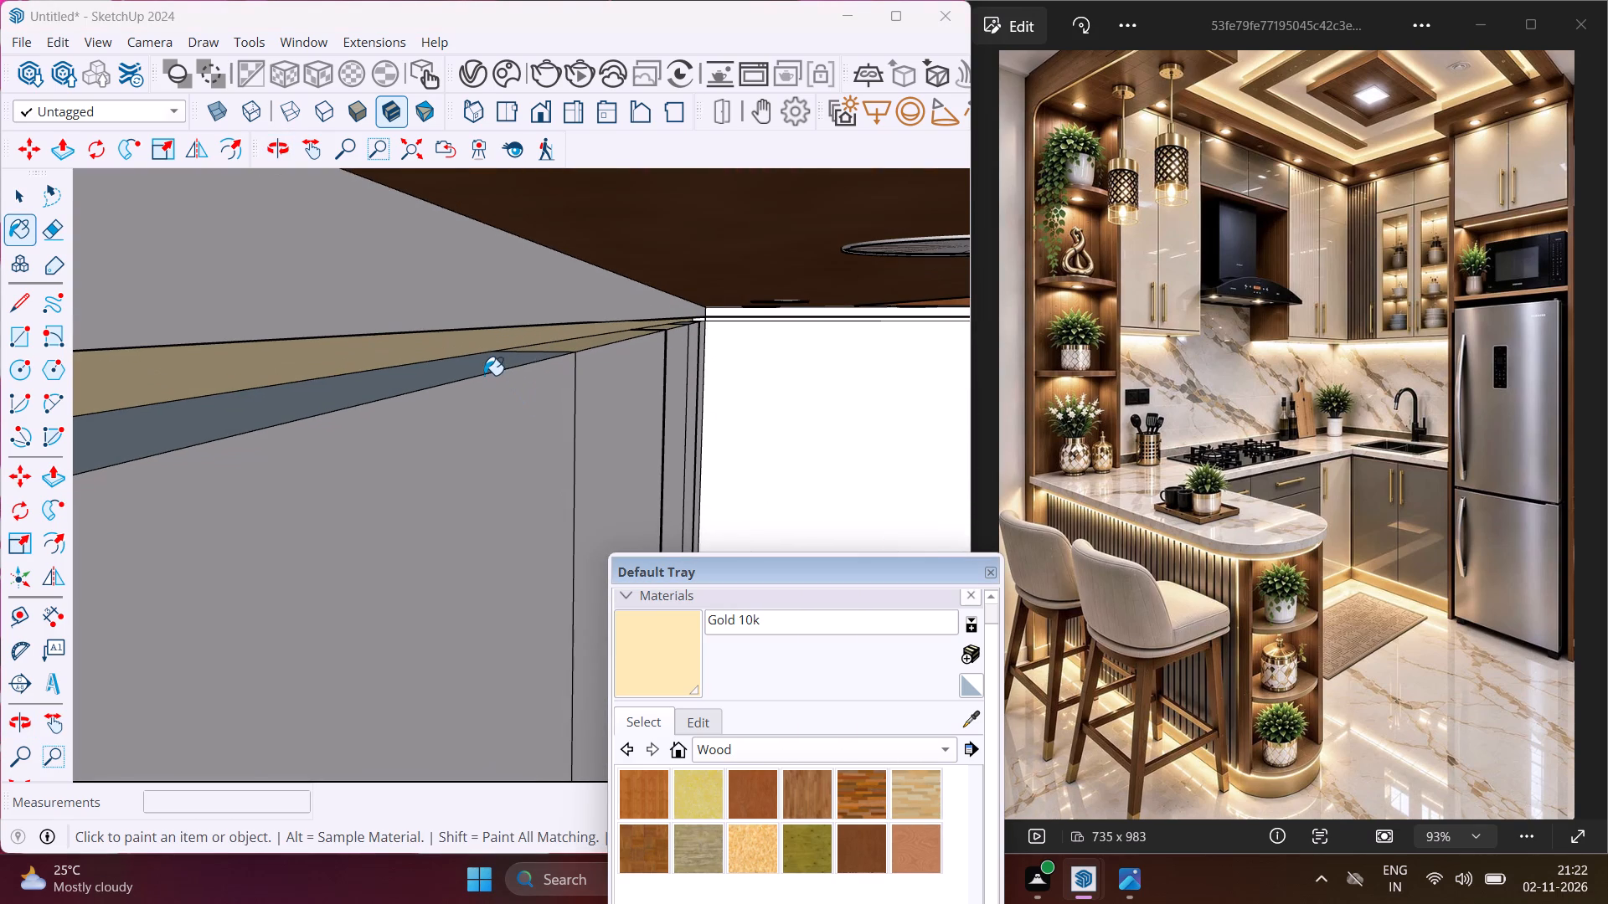
pyautogui.click(484, 375)
pyautogui.scroll(2, 487, 372)
pyautogui.click(487, 372)
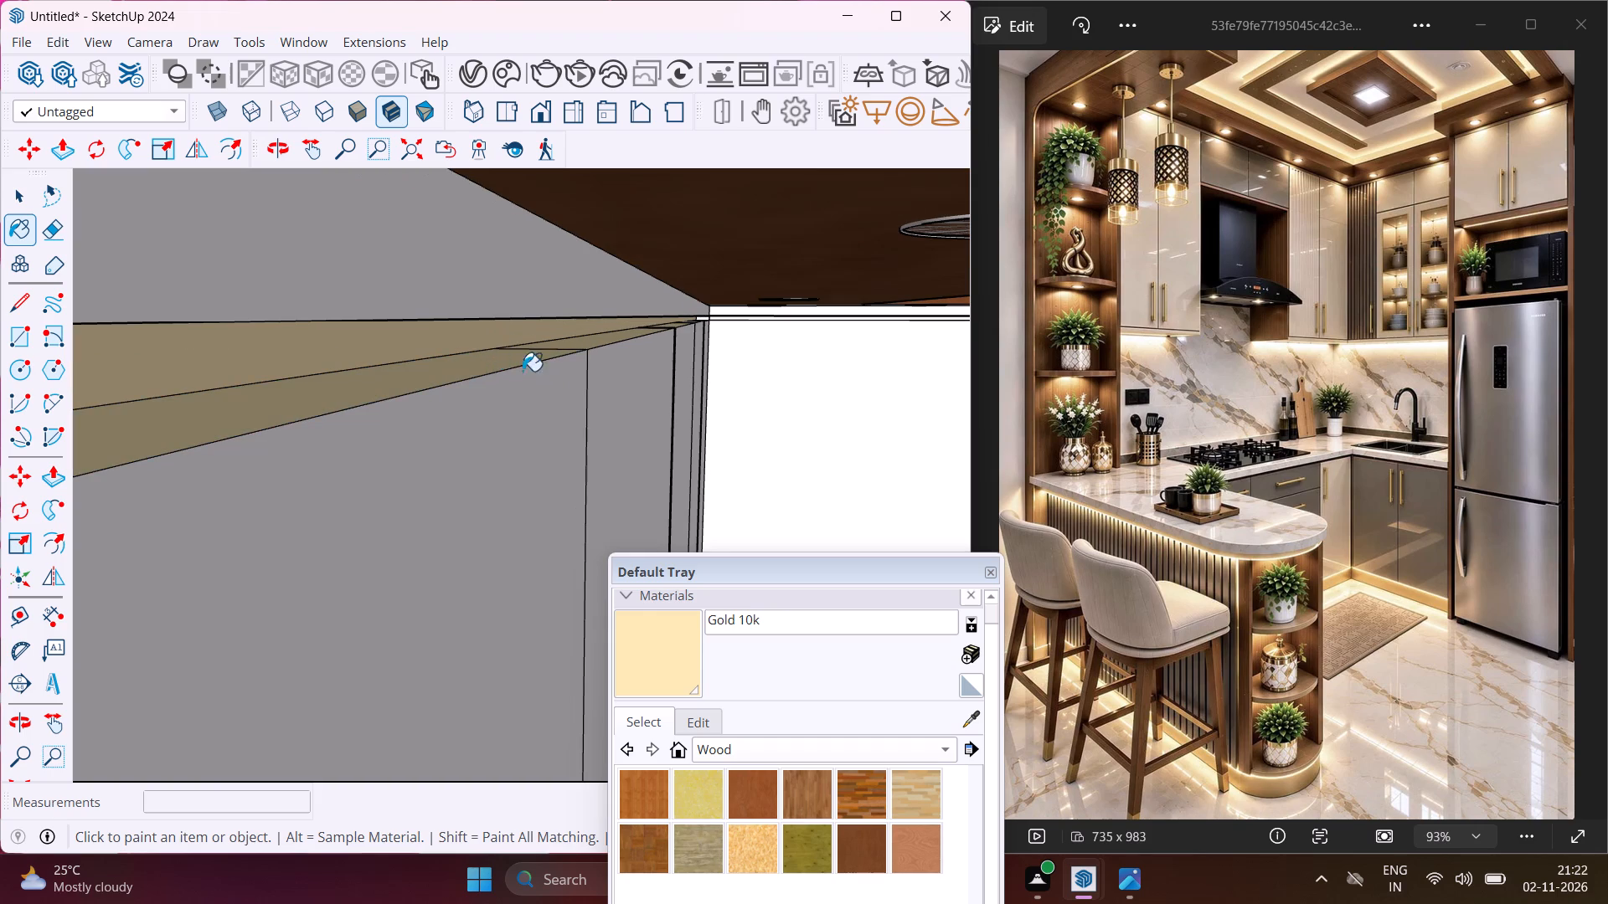
# Paint the remaining top edge face of the outer tall door beside the open shelves with Gold 10k.
pyautogui.moveTo(528, 365); pyautogui.dragTo(178, 342, button='middle')
pyautogui.scroll(-2, 199, 325)
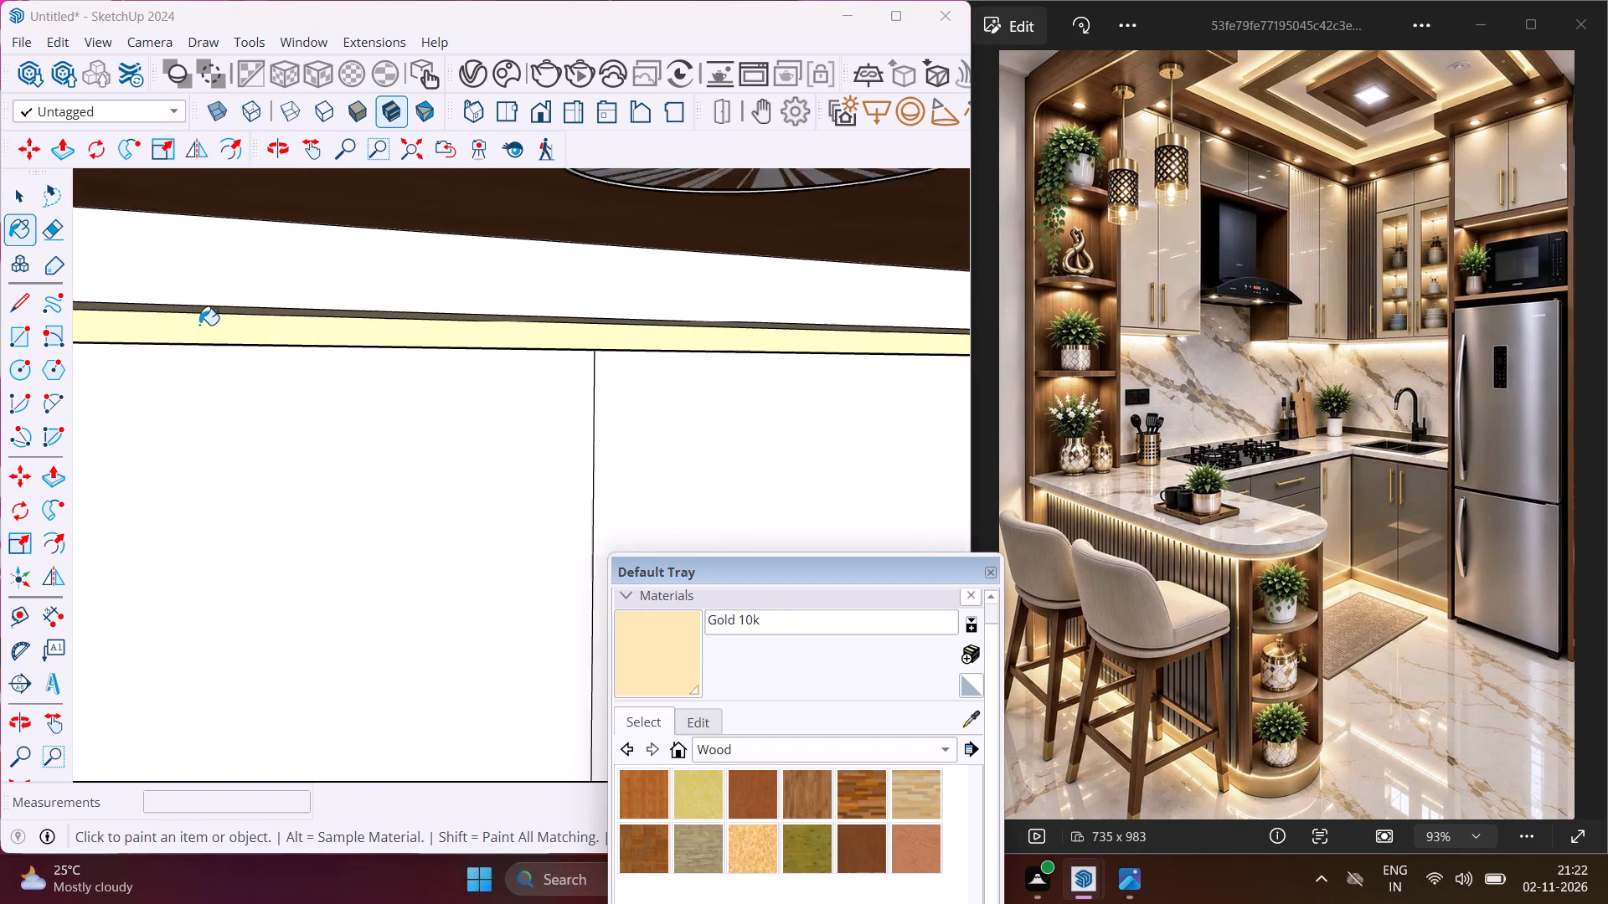
pyautogui.scroll(-18, 199, 325)
pyautogui.scroll(-5, 205, 325)
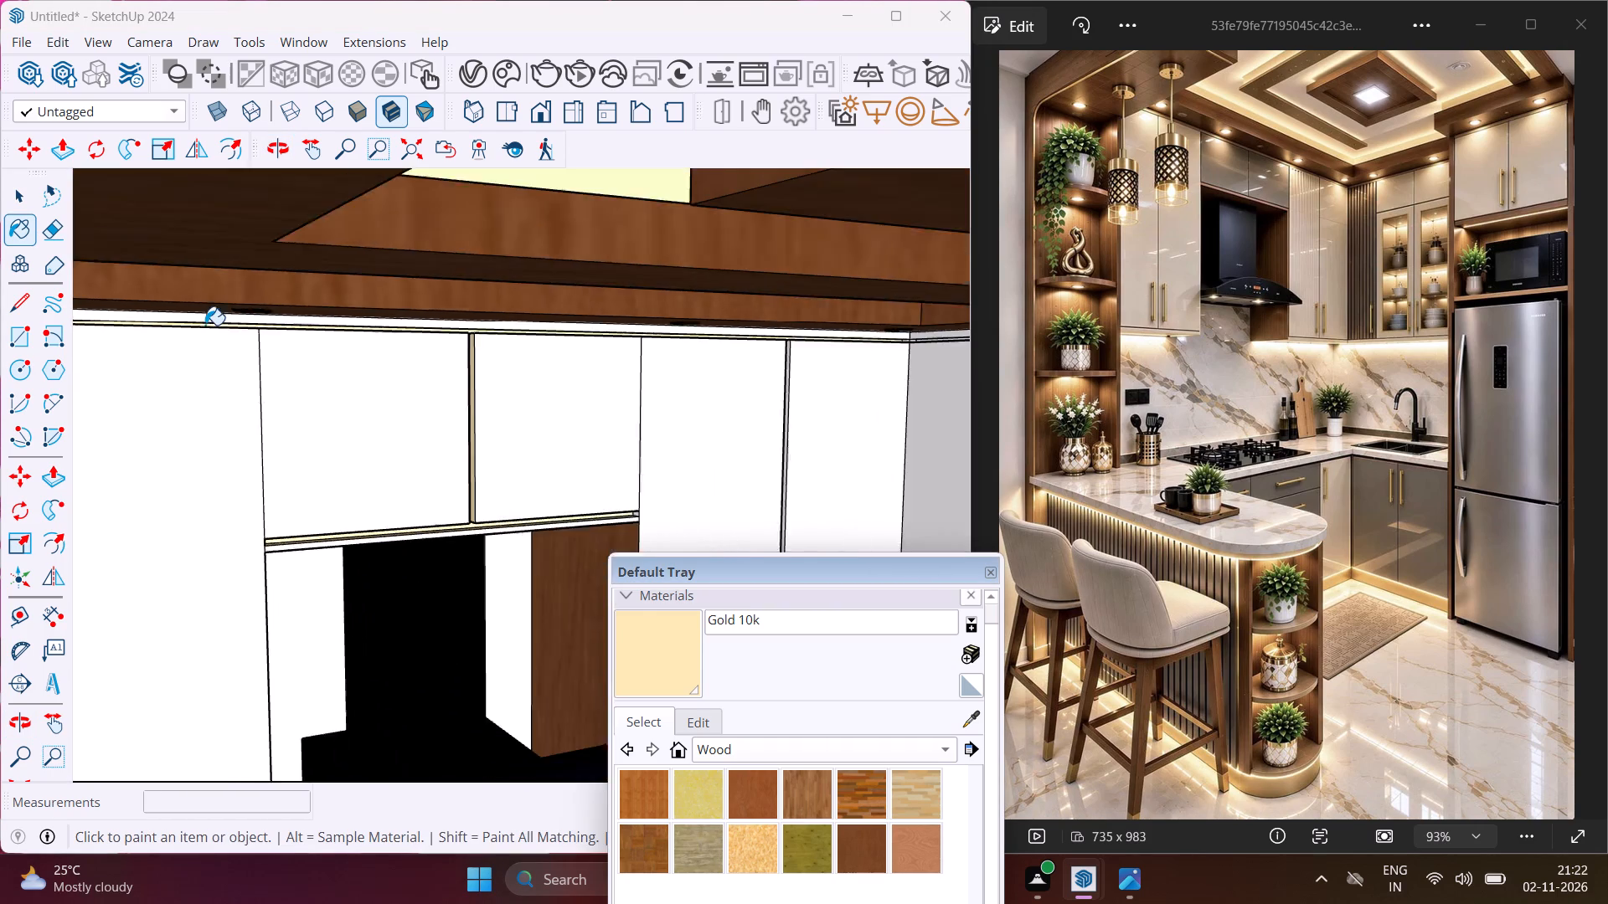
pyautogui.scroll(-12, 205, 325)
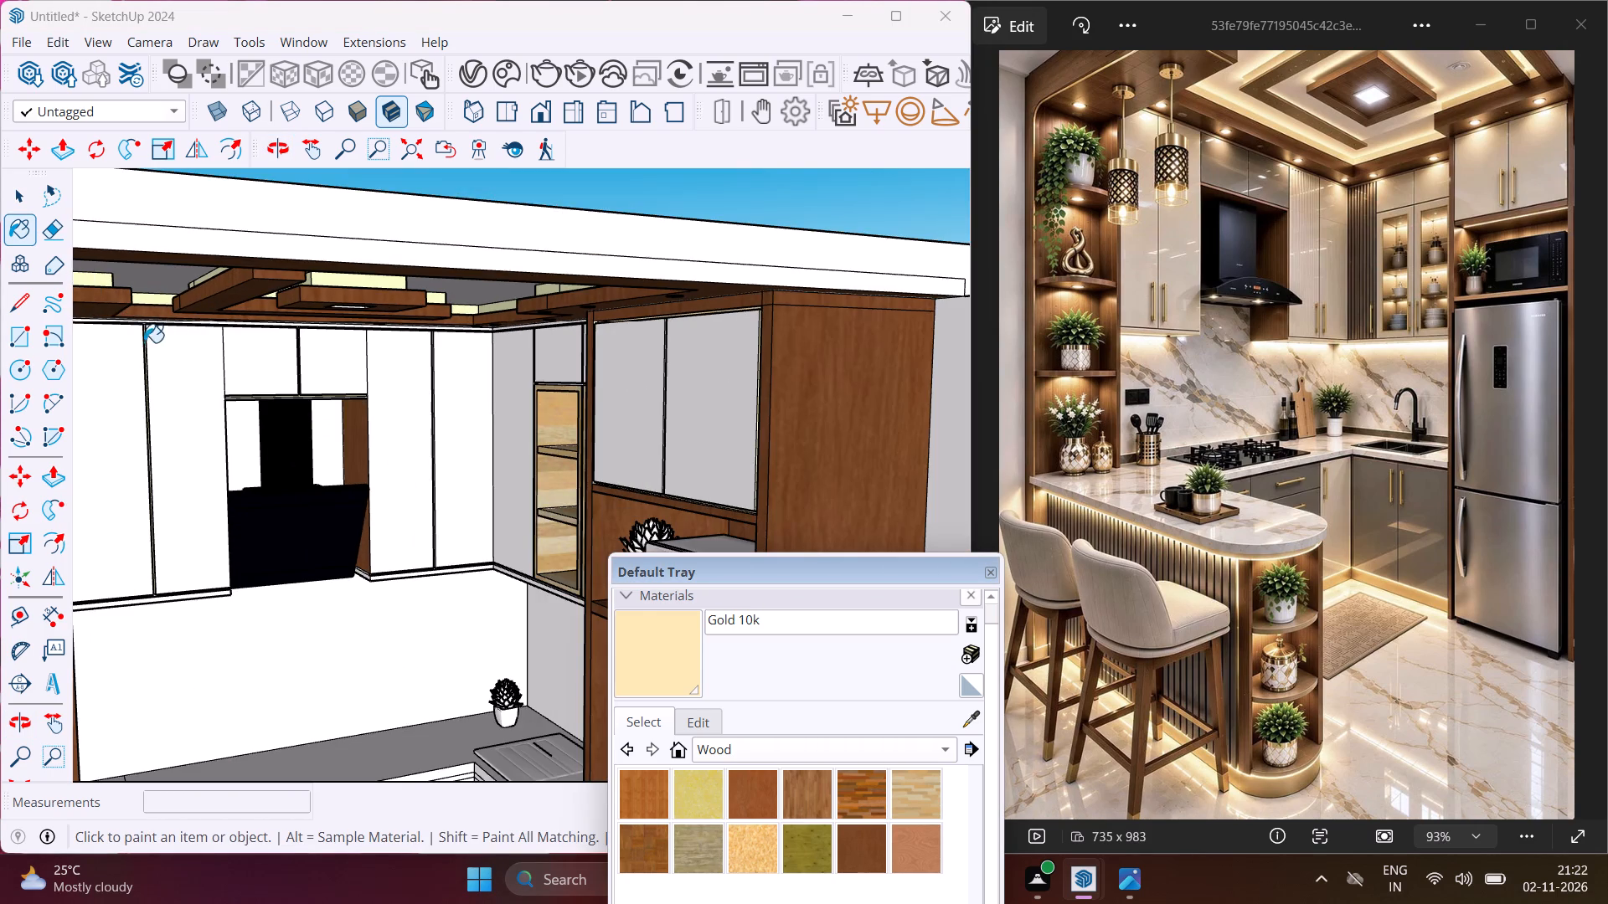
pyautogui.scroll(5, 113, 328)
pyautogui.scroll(18, 113, 328)
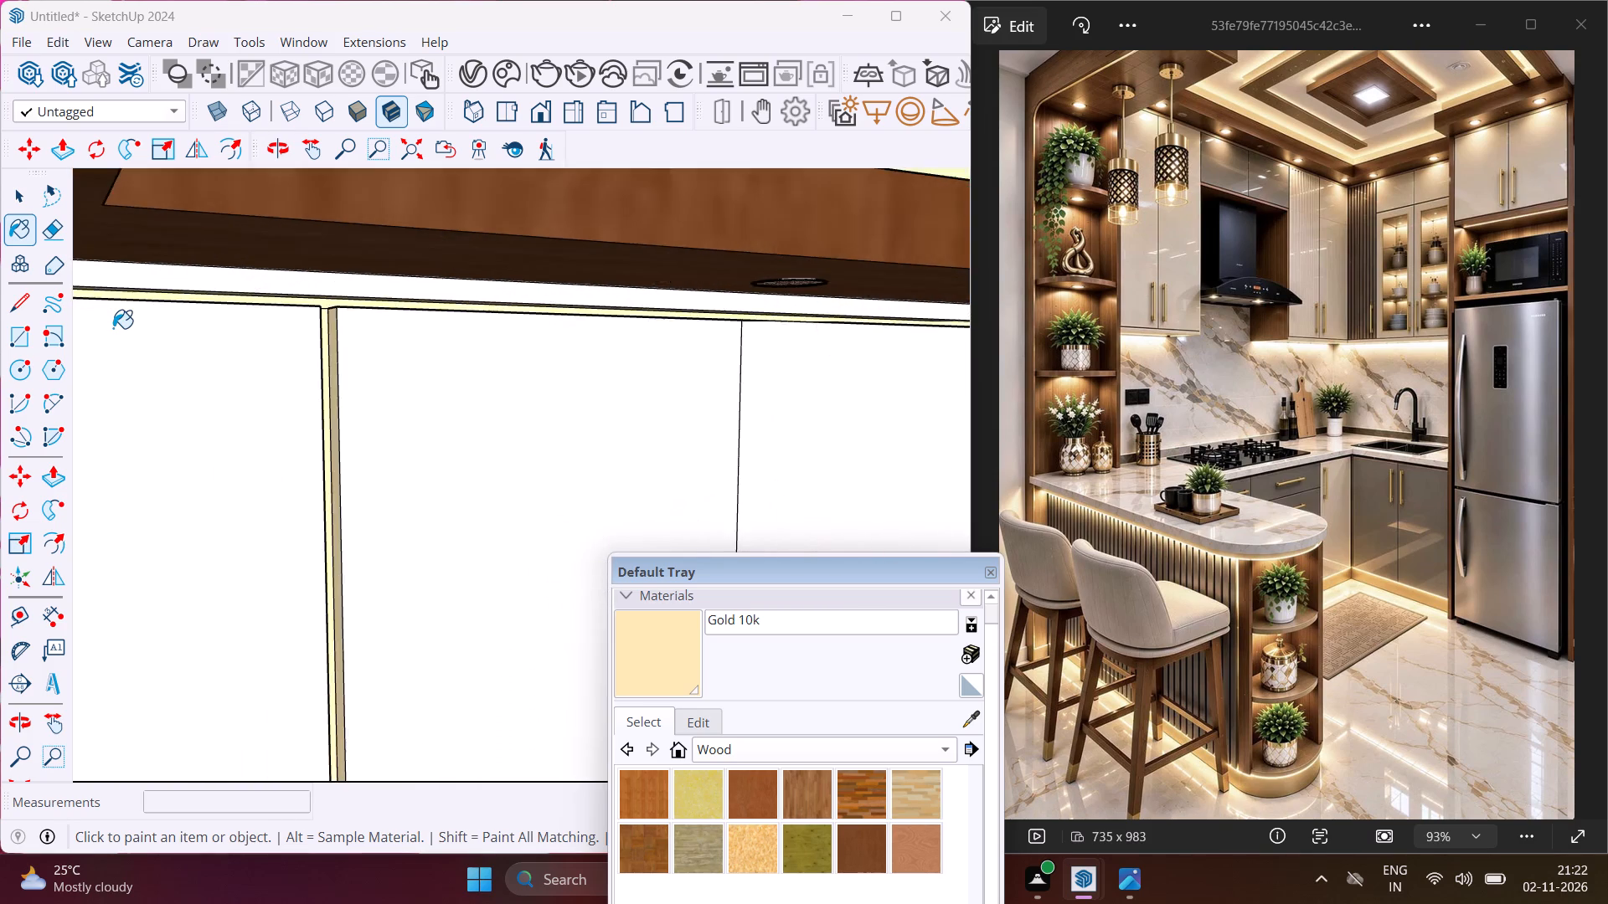
pyautogui.scroll(15, 113, 328)
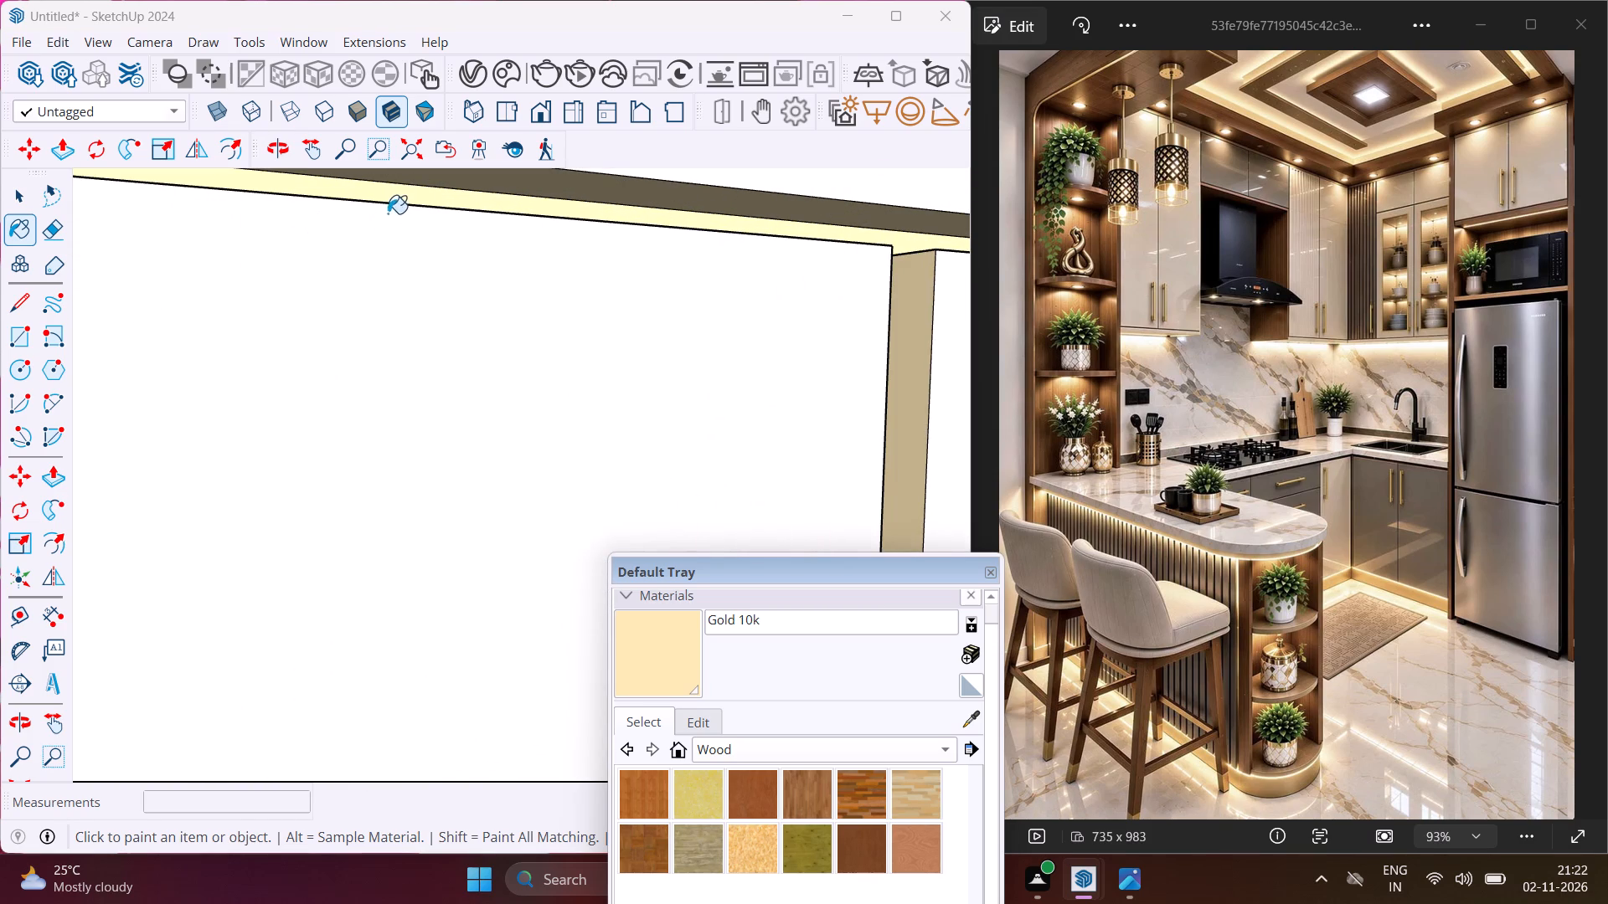
pyautogui.moveTo(388, 213); pyautogui.dragTo(446, 314, button='middle')
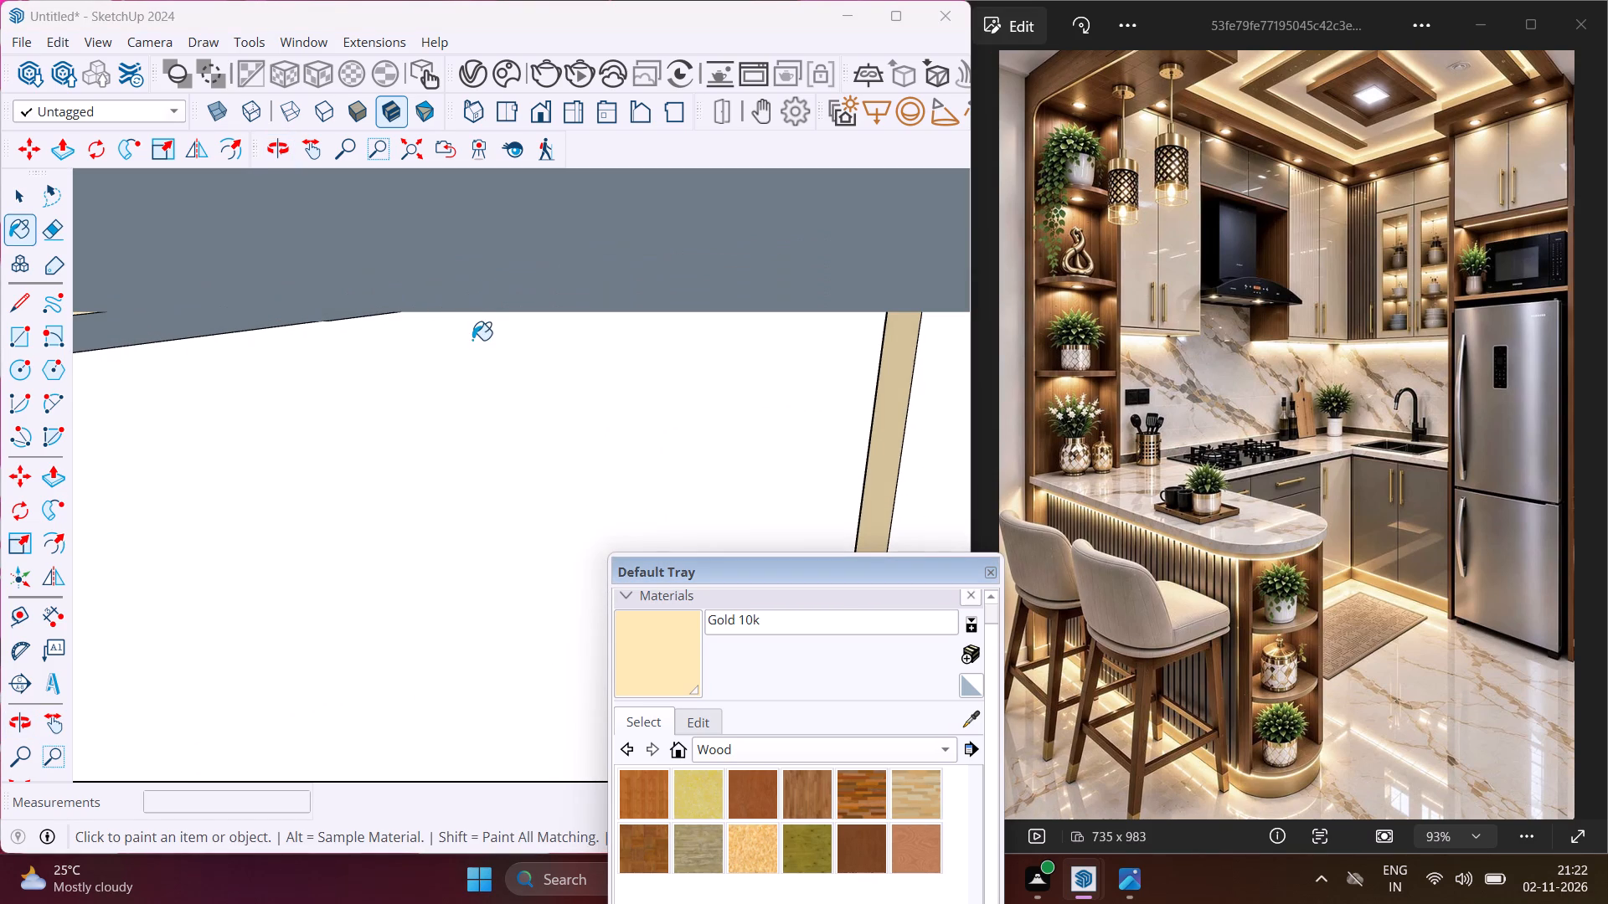
pyautogui.moveTo(457, 306); pyautogui.dragTo(427, 239, button='middle')
pyautogui.scroll(3, 502, 426)
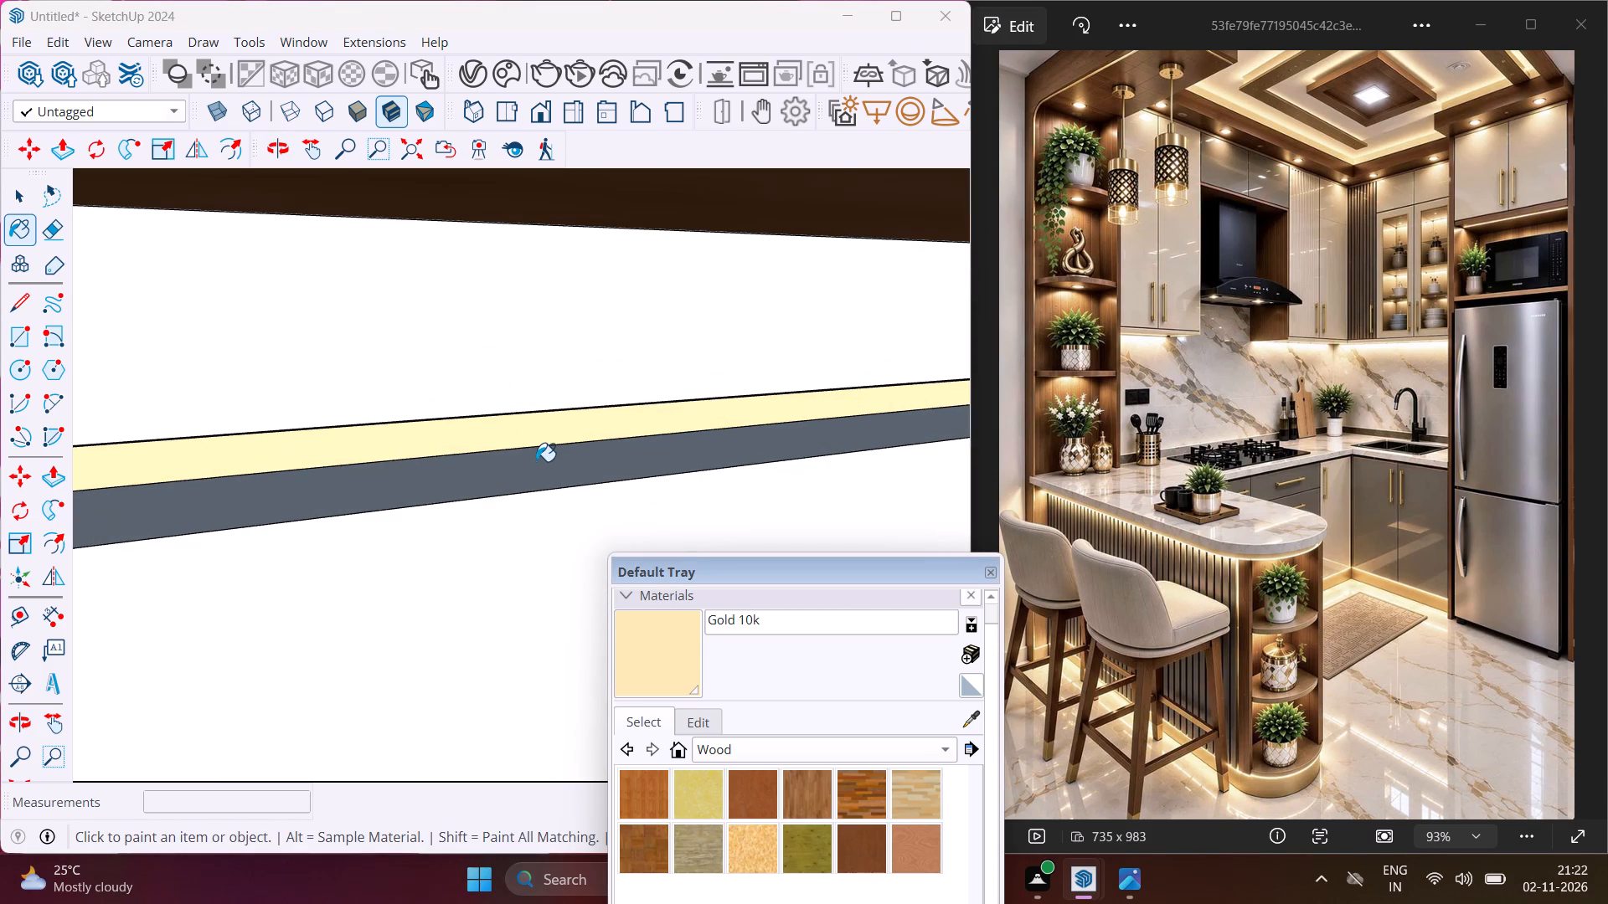
pyautogui.click(538, 462)
# Inspect the upper cabinets around the hood and toward the glass-door corner for gap faces still missing gold.
pyautogui.moveTo(559, 470); pyautogui.dragTo(420, 286, button='middle')
pyautogui.scroll(-4, 315, 336)
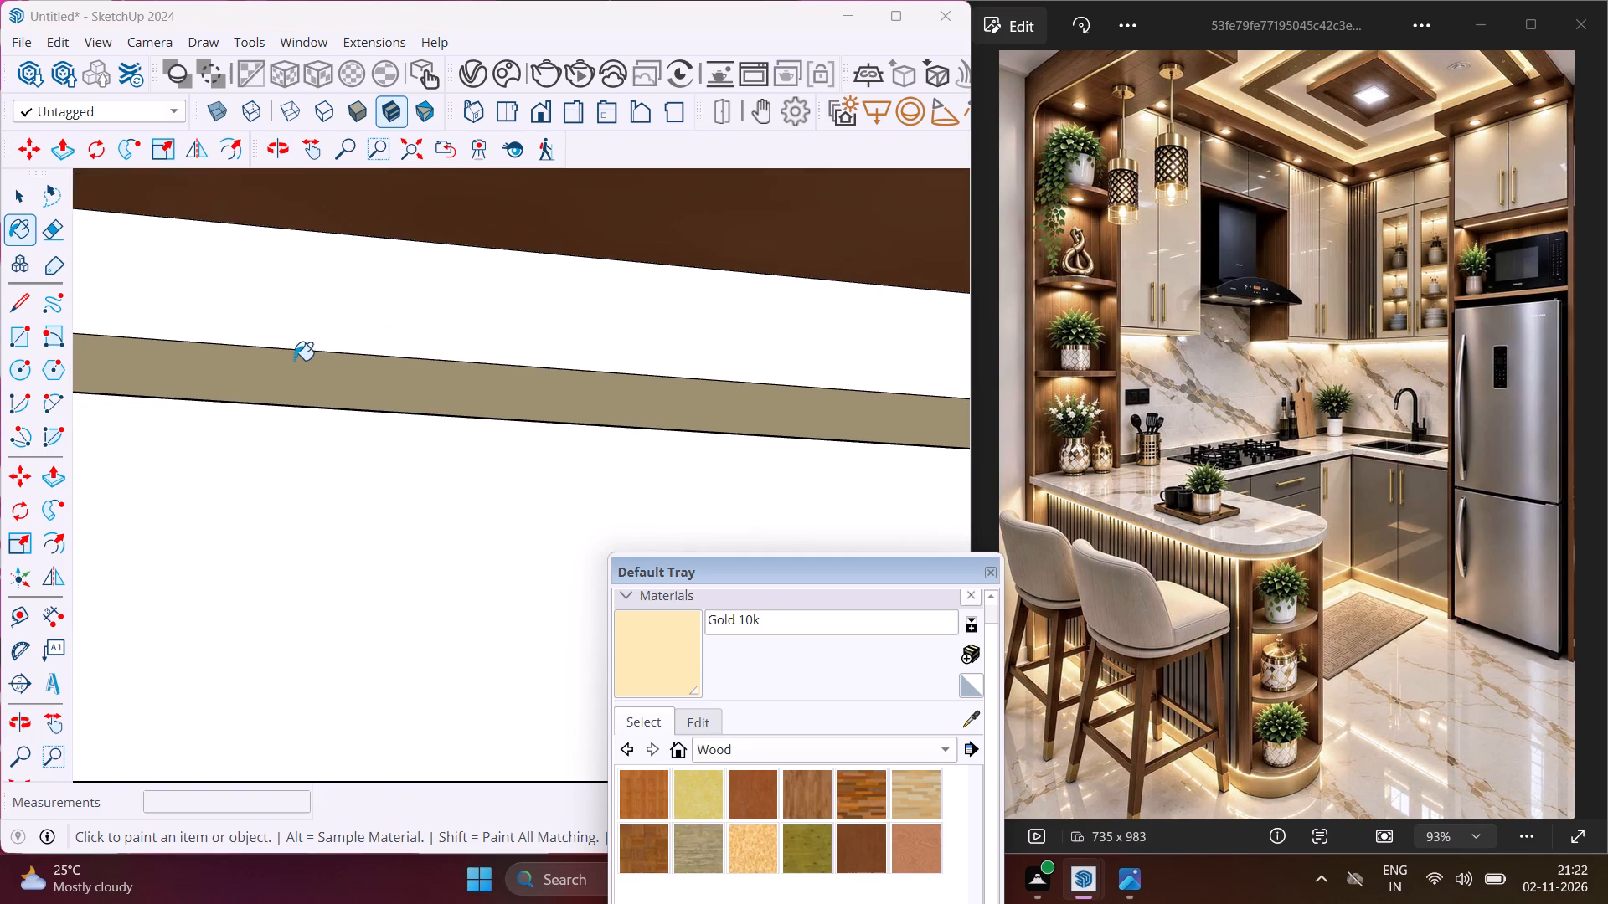
pyautogui.scroll(-18, 287, 364)
pyautogui.scroll(-6, 297, 379)
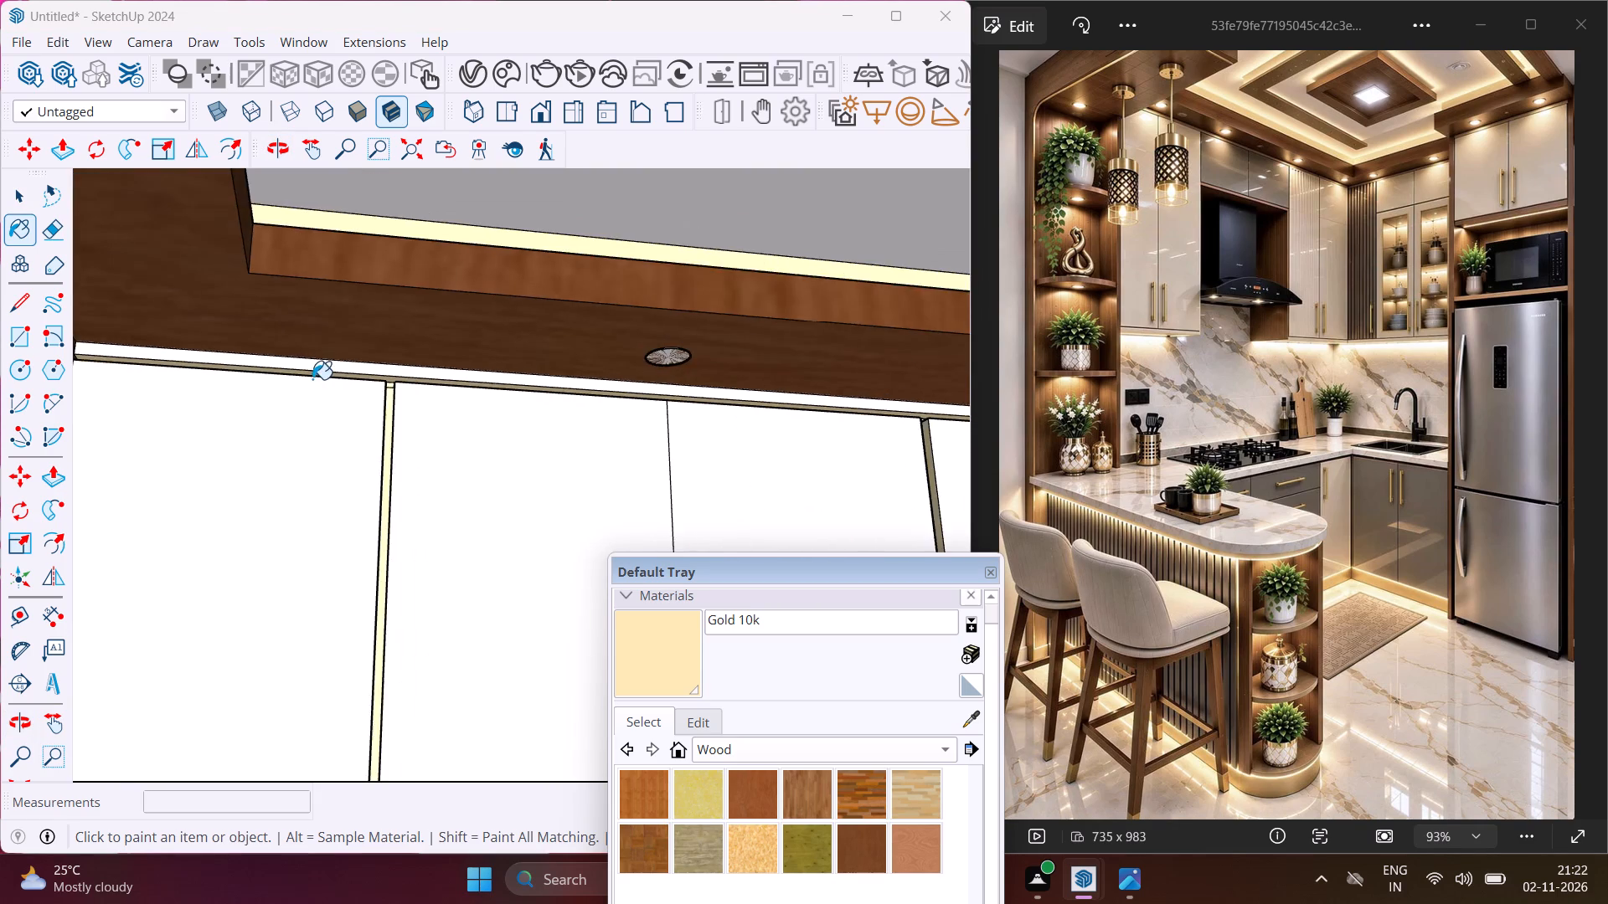
pyautogui.scroll(-17, 313, 379)
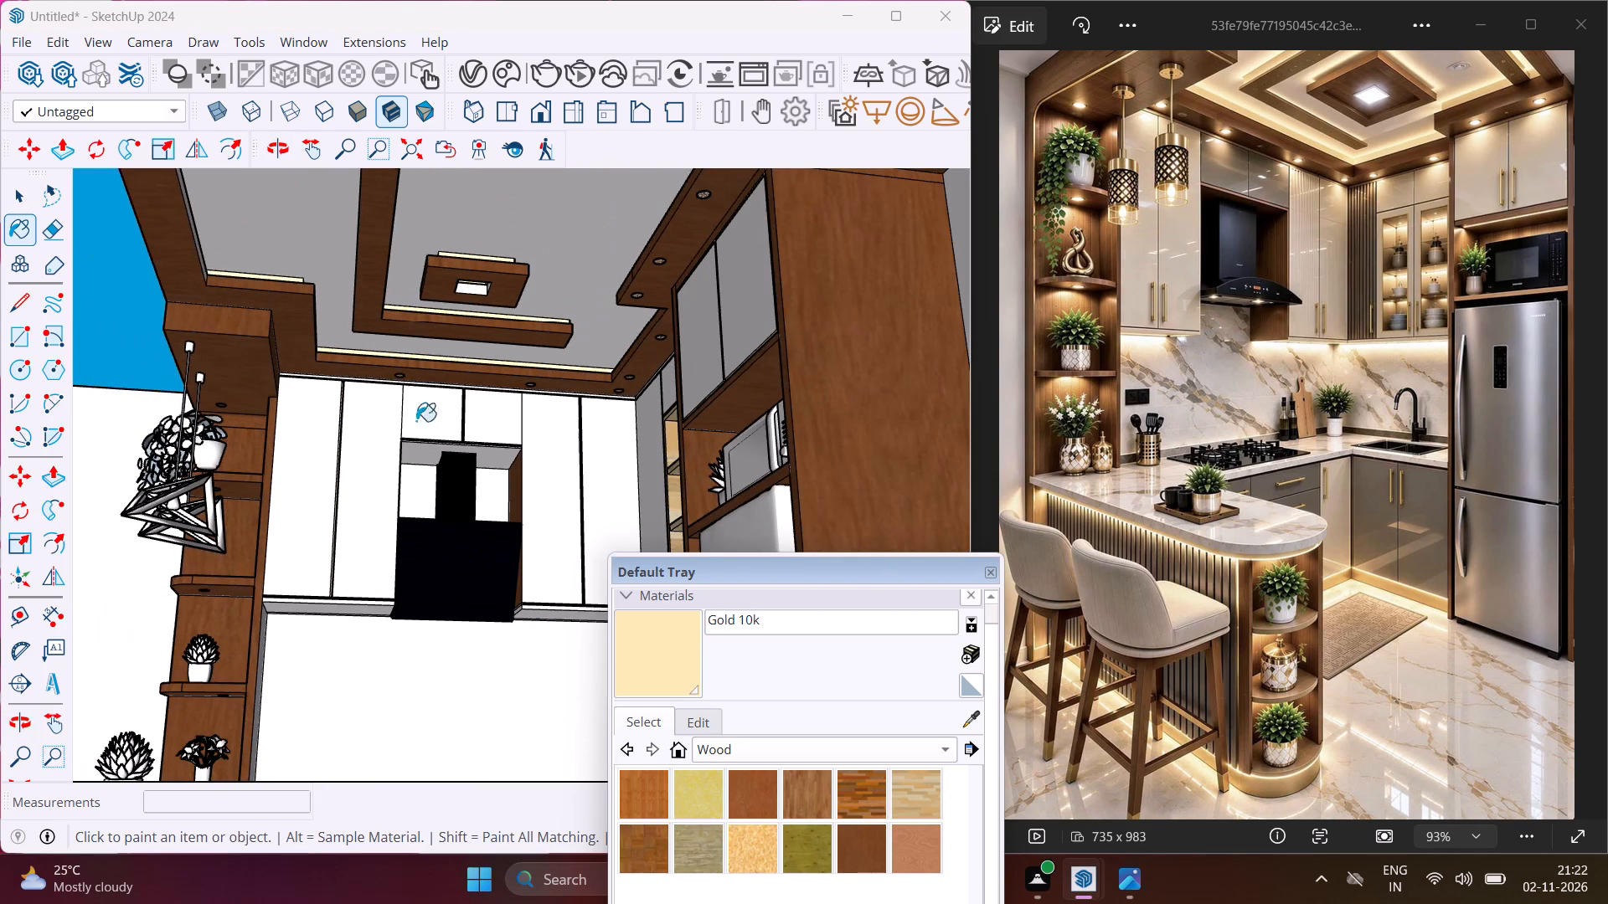
pyautogui.moveTo(508, 447); pyautogui.dragTo(556, 617, button='middle')
pyautogui.scroll(7, 595, 405)
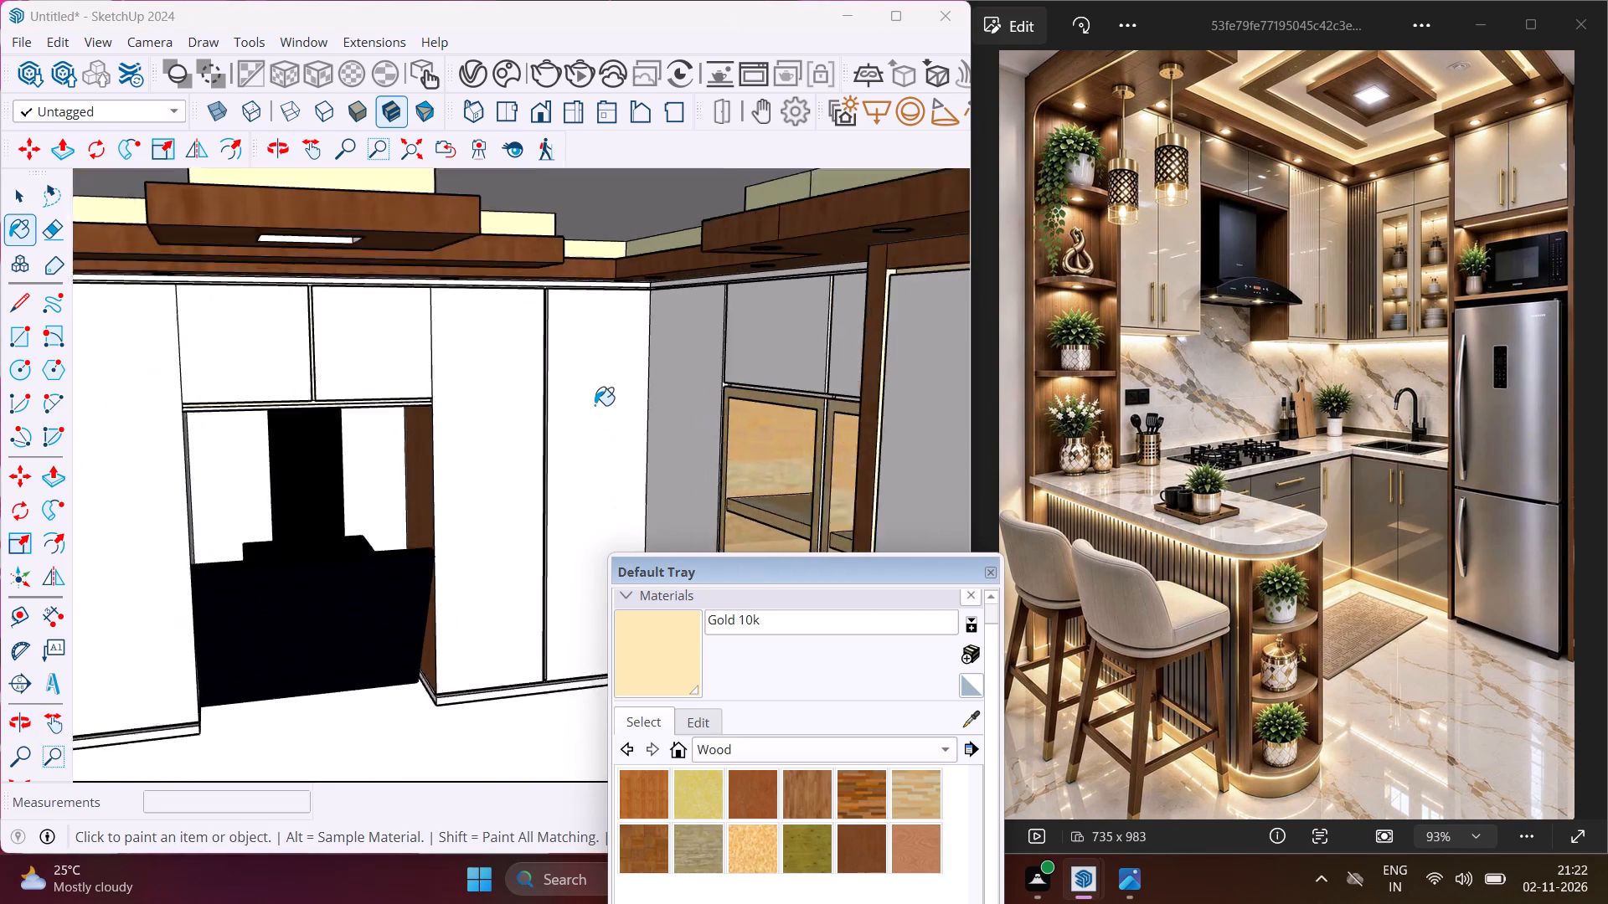
# Paint the top gap faces and door top edges at the inside corner of the upper cabinets with Gold 10k.
pyautogui.scroll(2, 595, 405)
pyautogui.scroll(17, 655, 265)
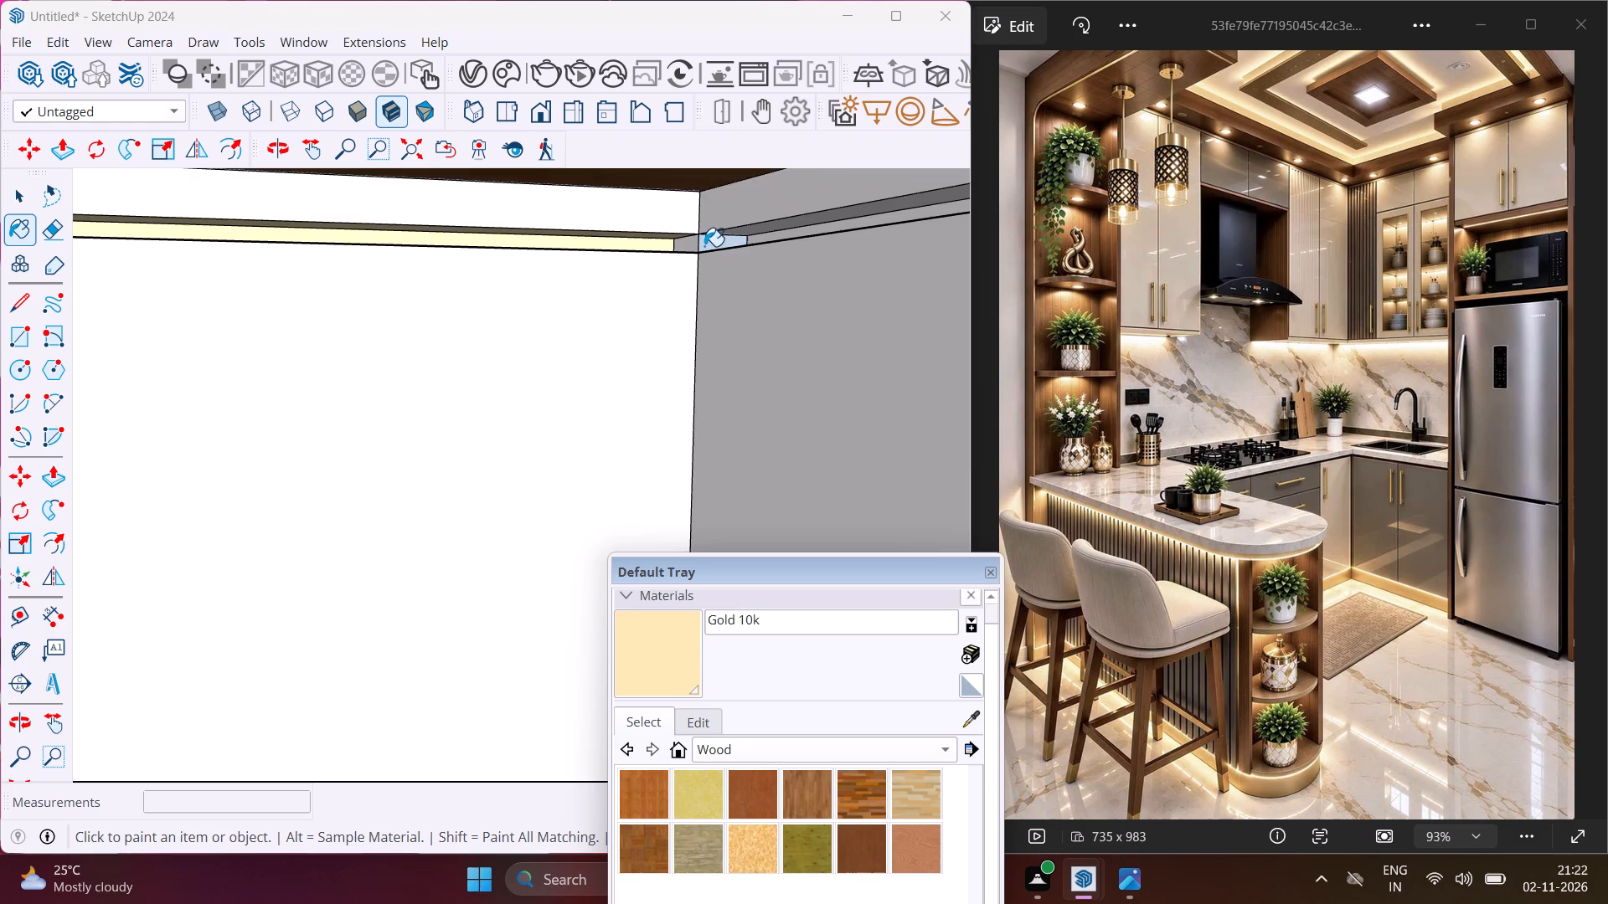
pyautogui.scroll(8, 704, 246)
pyautogui.click(710, 244)
pyautogui.click(666, 234)
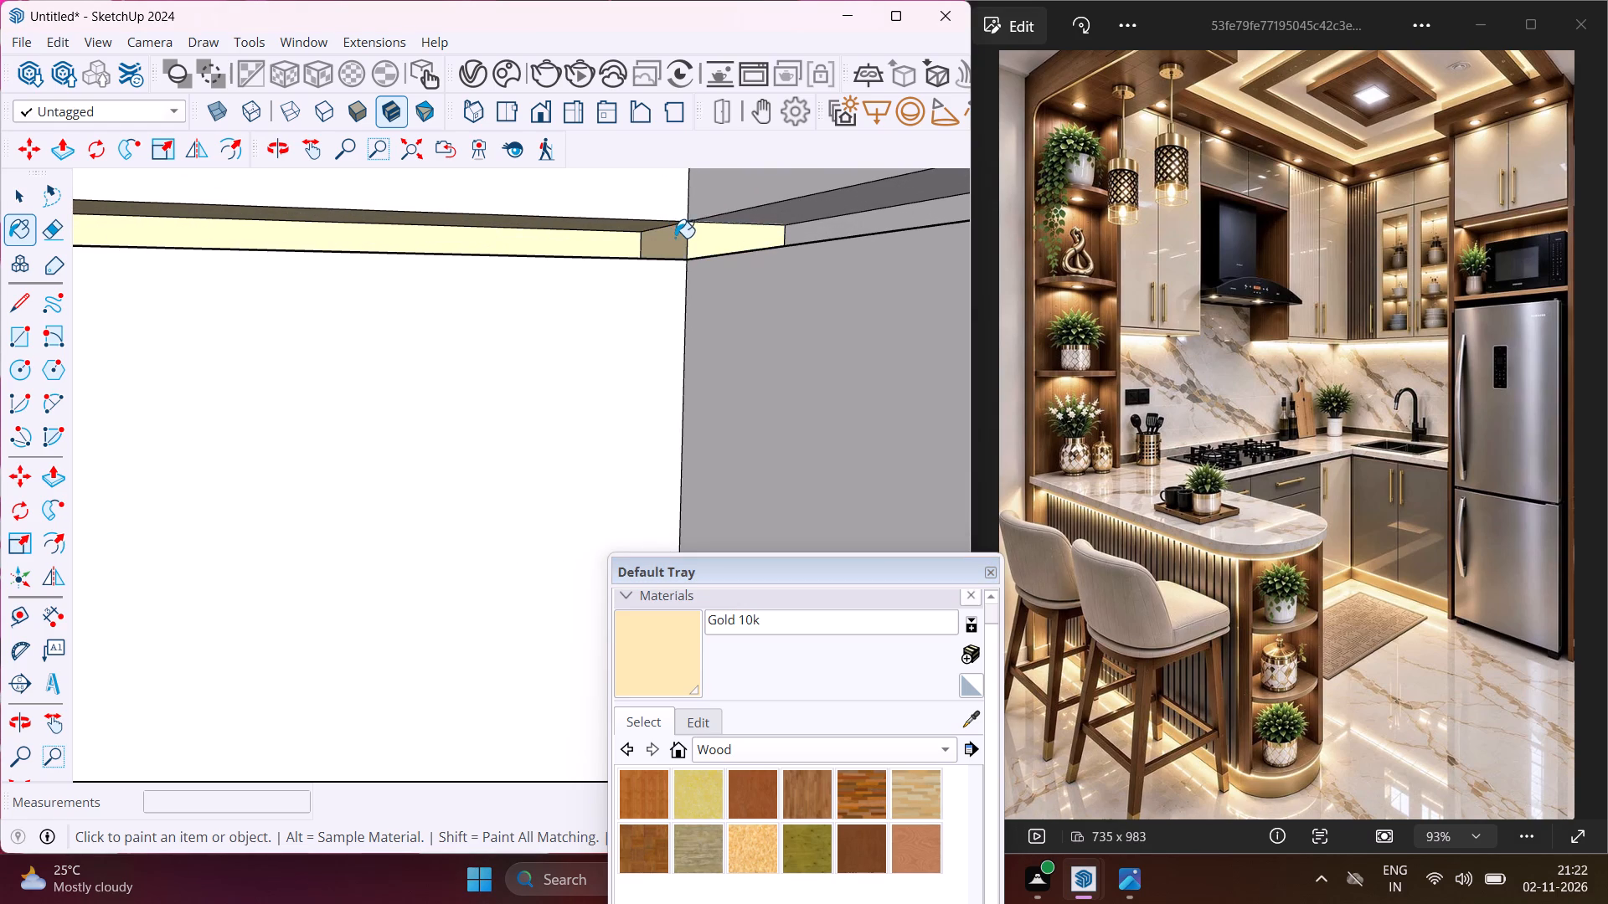
pyautogui.moveTo(678, 238); pyautogui.dragTo(720, 266, button='middle')
pyautogui.scroll(10, 755, 259)
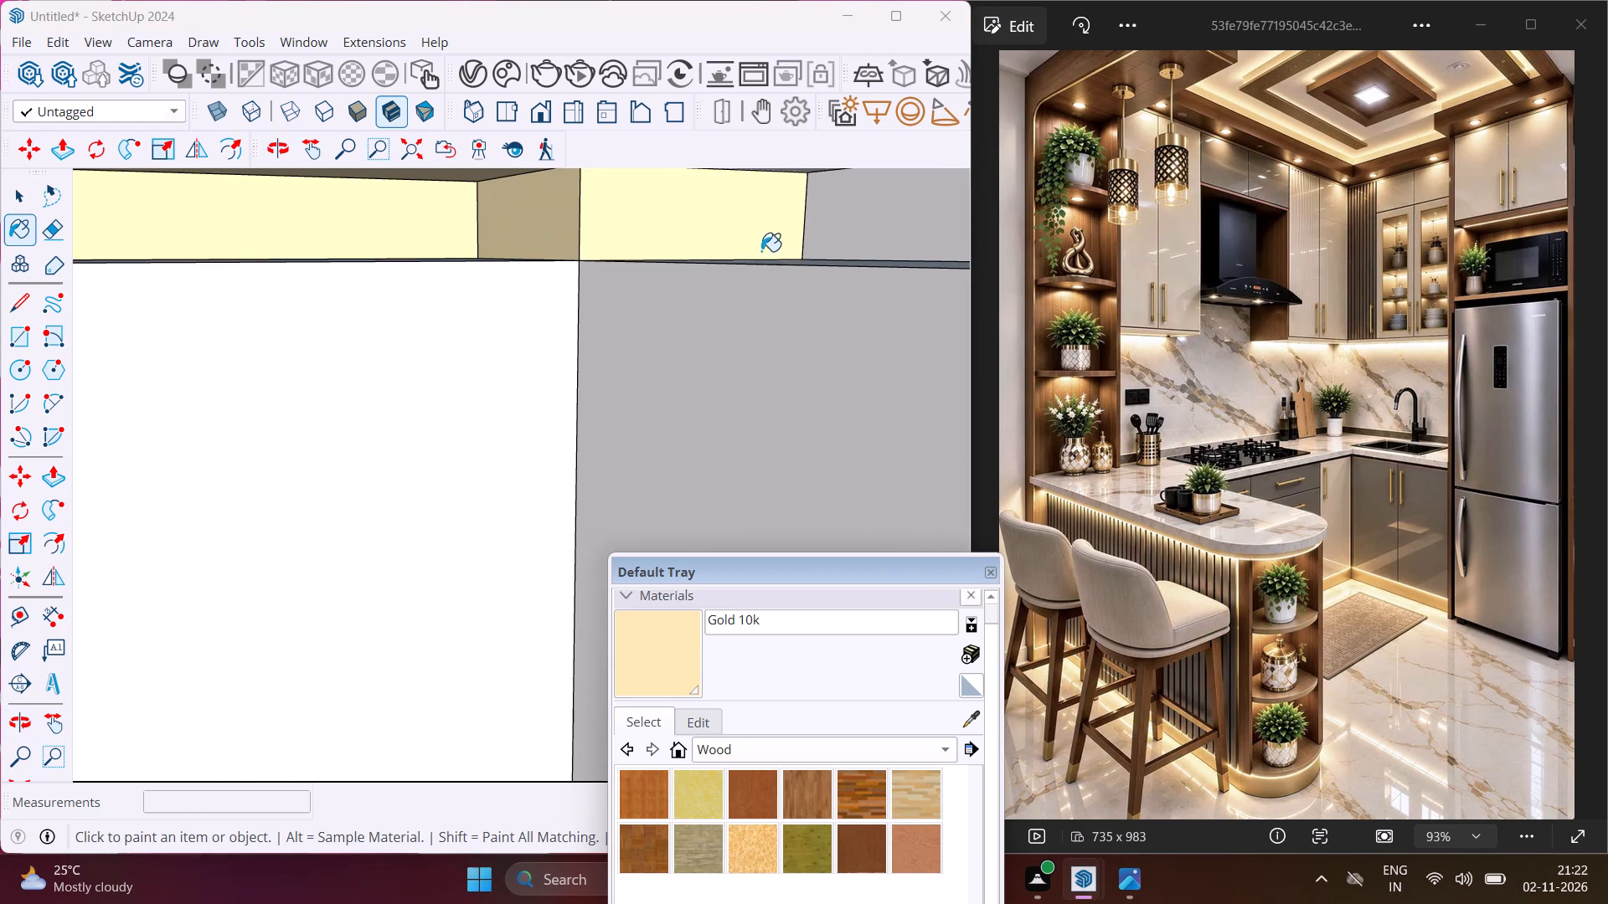
pyautogui.click(772, 259)
pyautogui.click(884, 240)
pyautogui.moveTo(857, 286); pyautogui.dragTo(859, 312, button='middle')
pyautogui.click(843, 301)
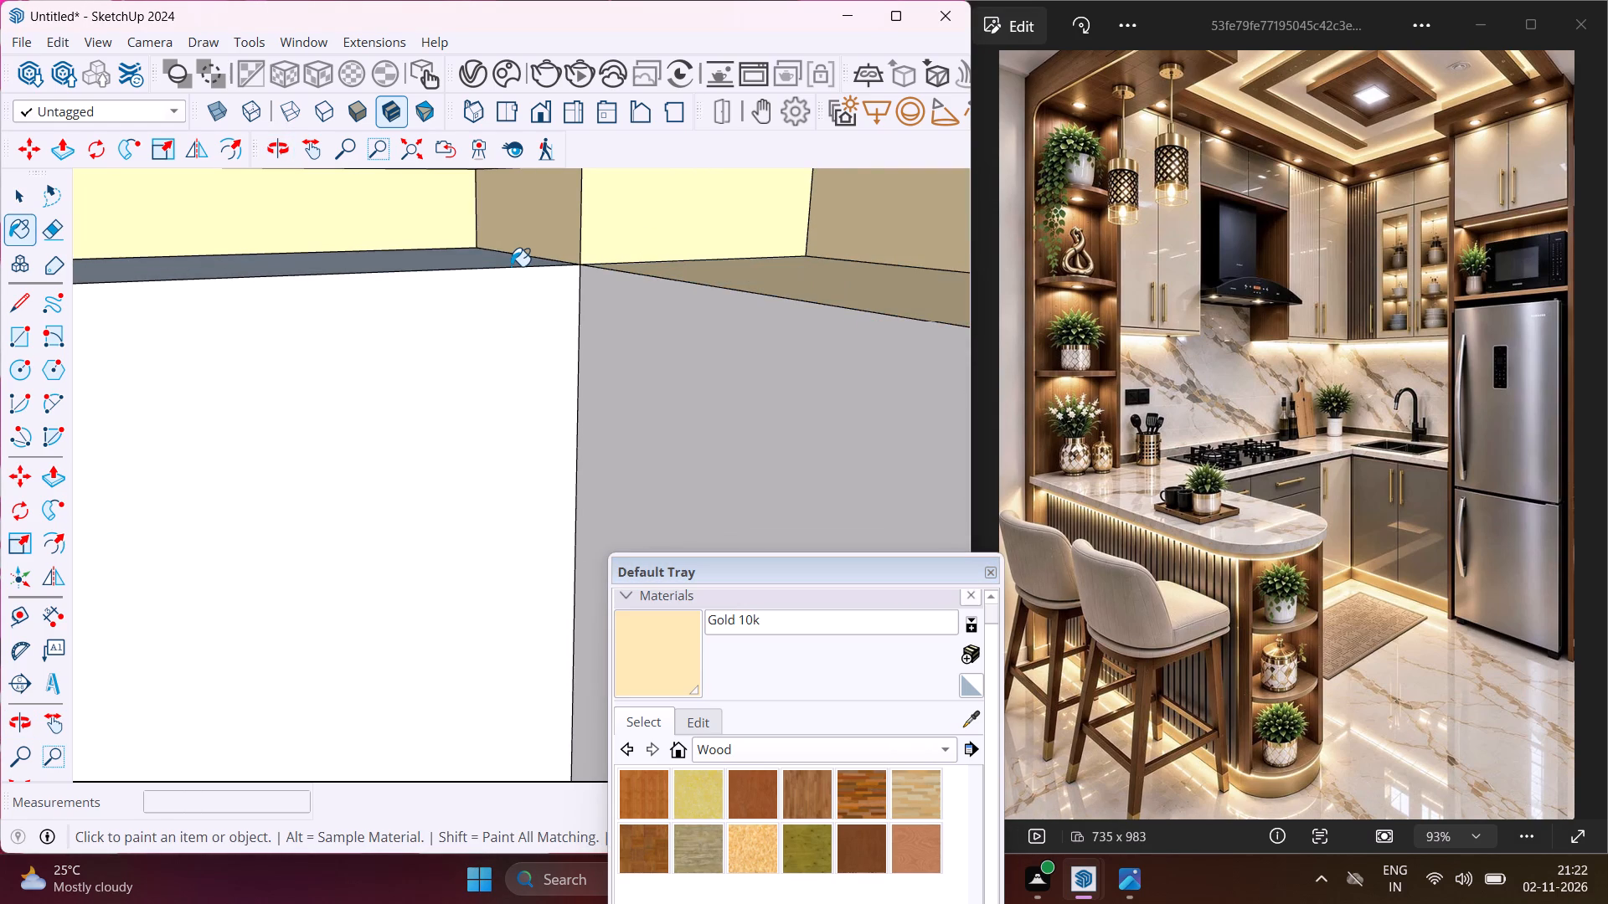
pyautogui.click(511, 266)
pyautogui.middleClick(510, 266)
pyautogui.click(507, 261)
pyautogui.moveTo(507, 261); pyautogui.dragTo(503, 183, button='middle')
pyautogui.click(760, 176)
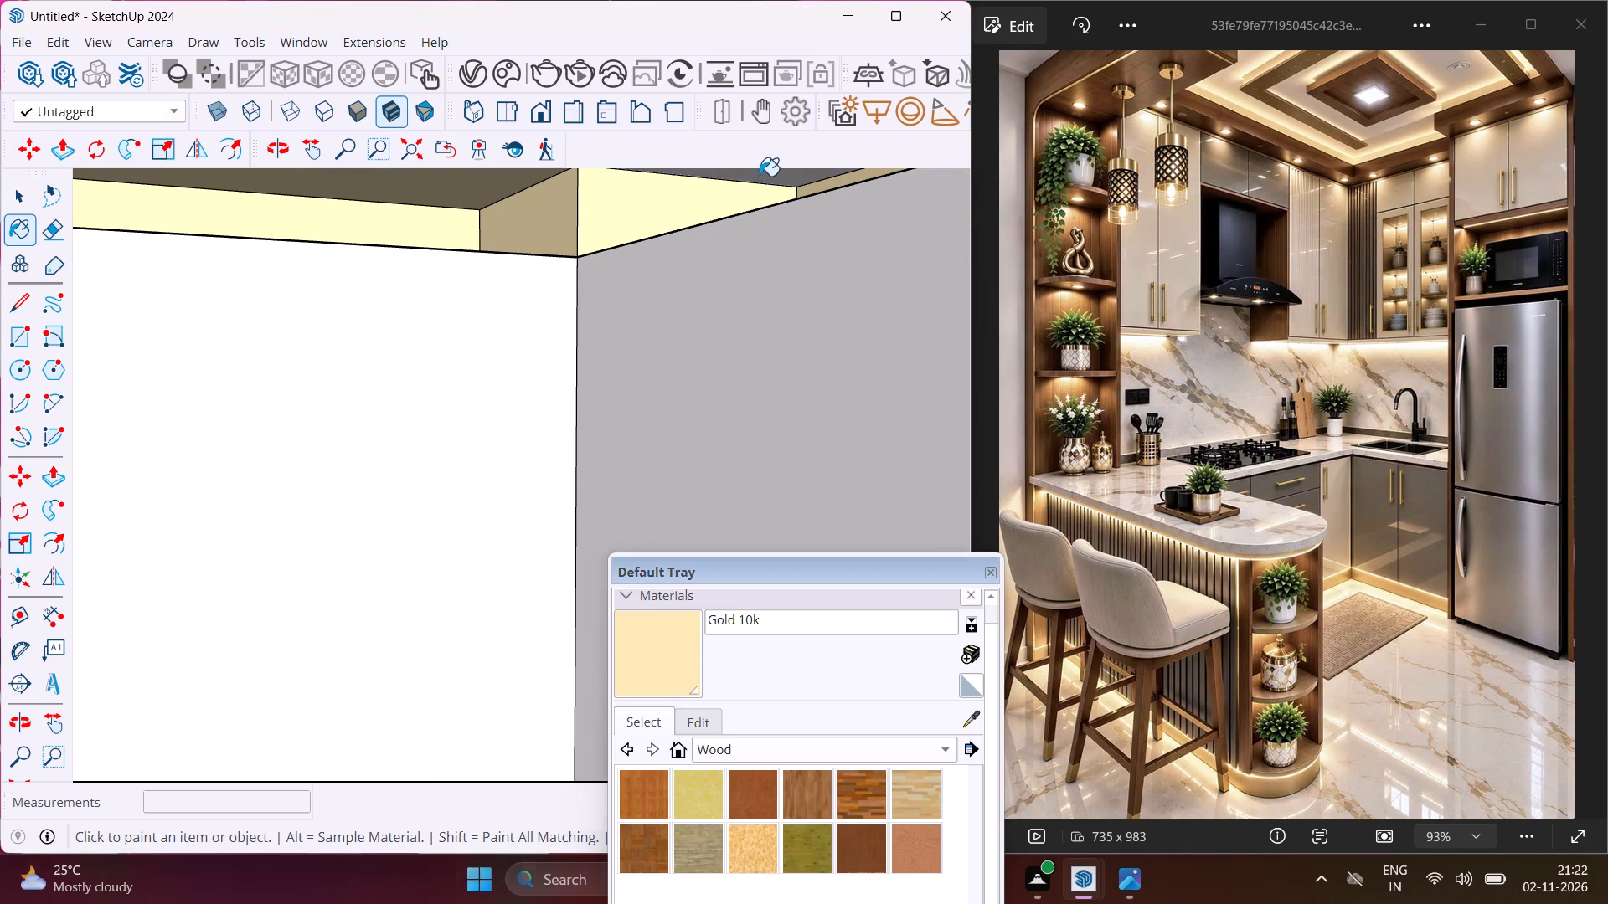
# Paint the vertical gaps around the short doors above the glass-door cabinets and the first glass-door frame's top edge with Gold 10k.
pyautogui.scroll(-3, 675, 257)
pyautogui.scroll(-5, 603, 279)
pyautogui.scroll(-5, 484, 303)
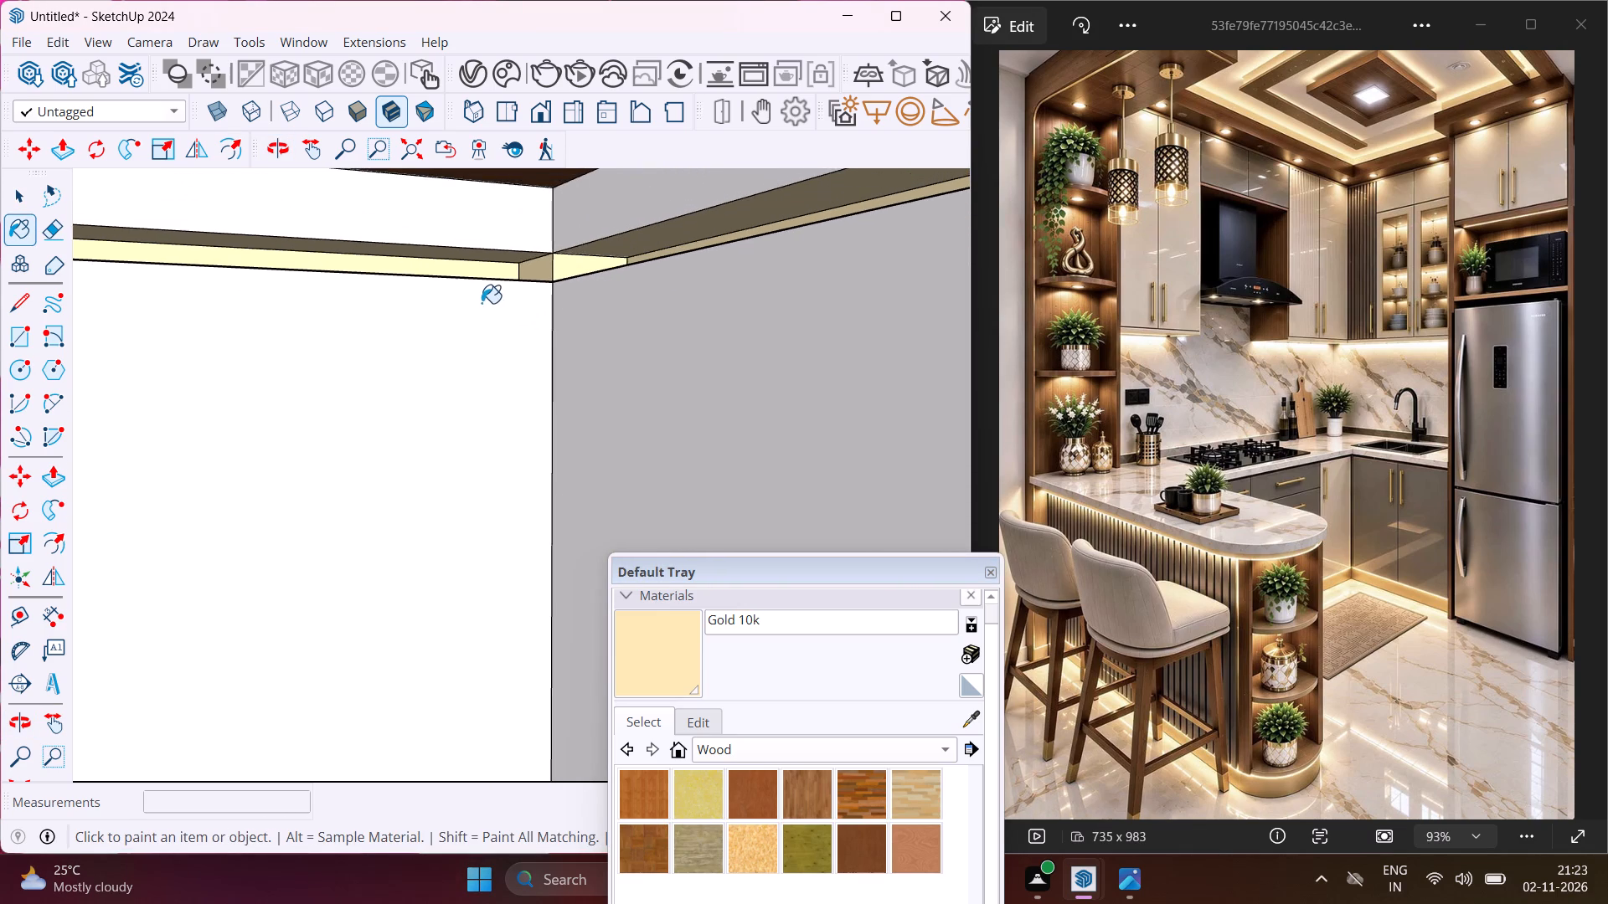
pyautogui.scroll(-15, 476, 298)
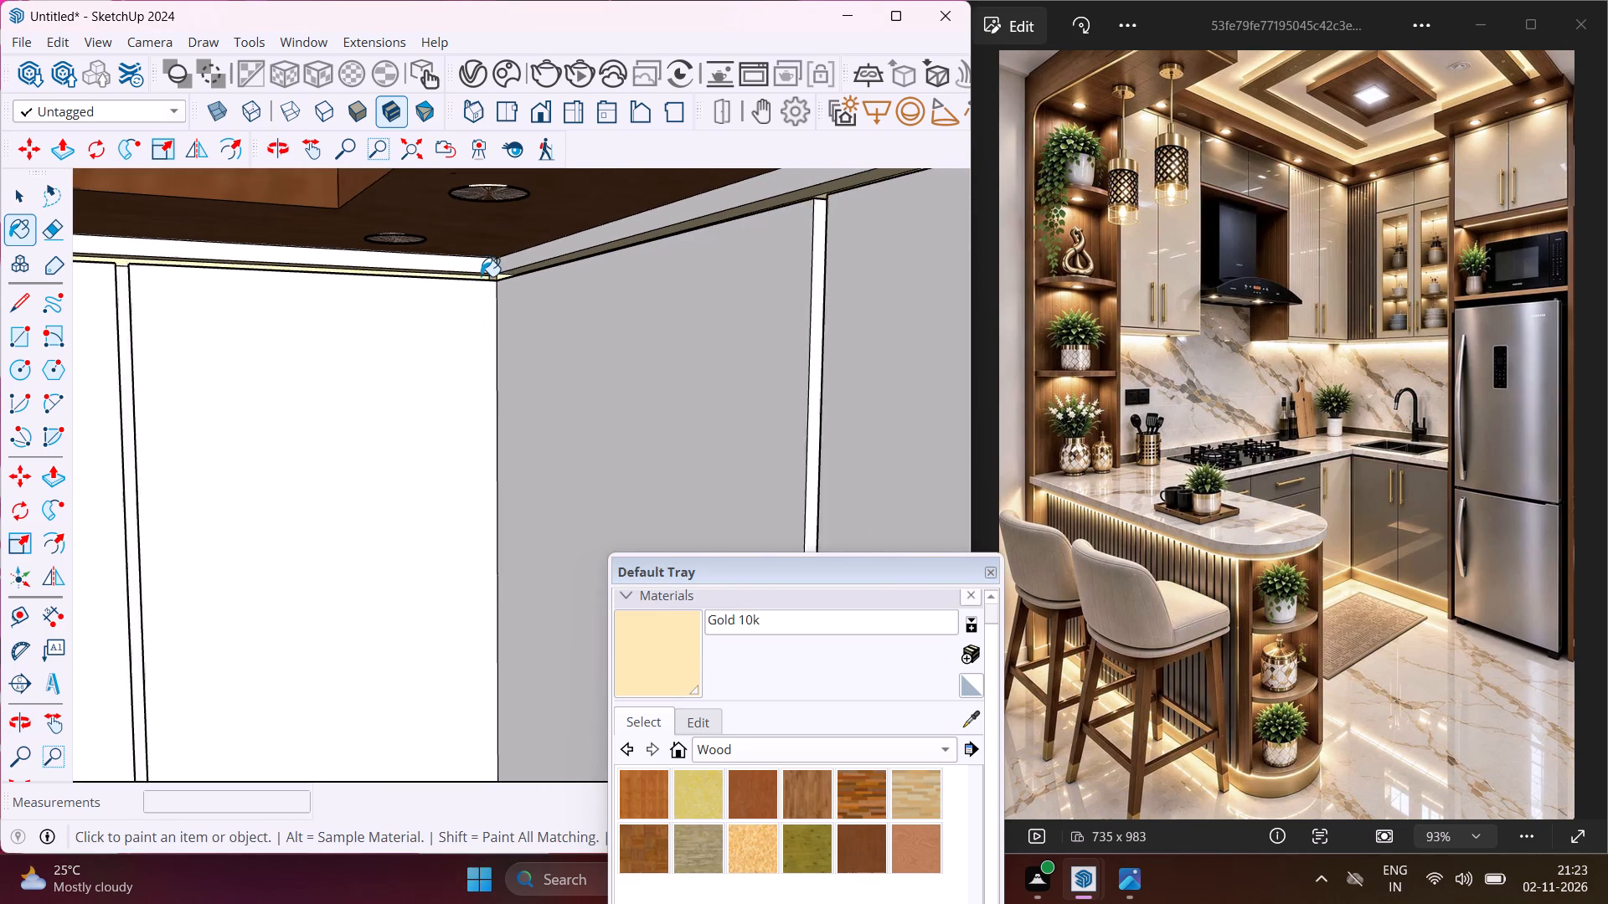
pyautogui.scroll(-12, 481, 276)
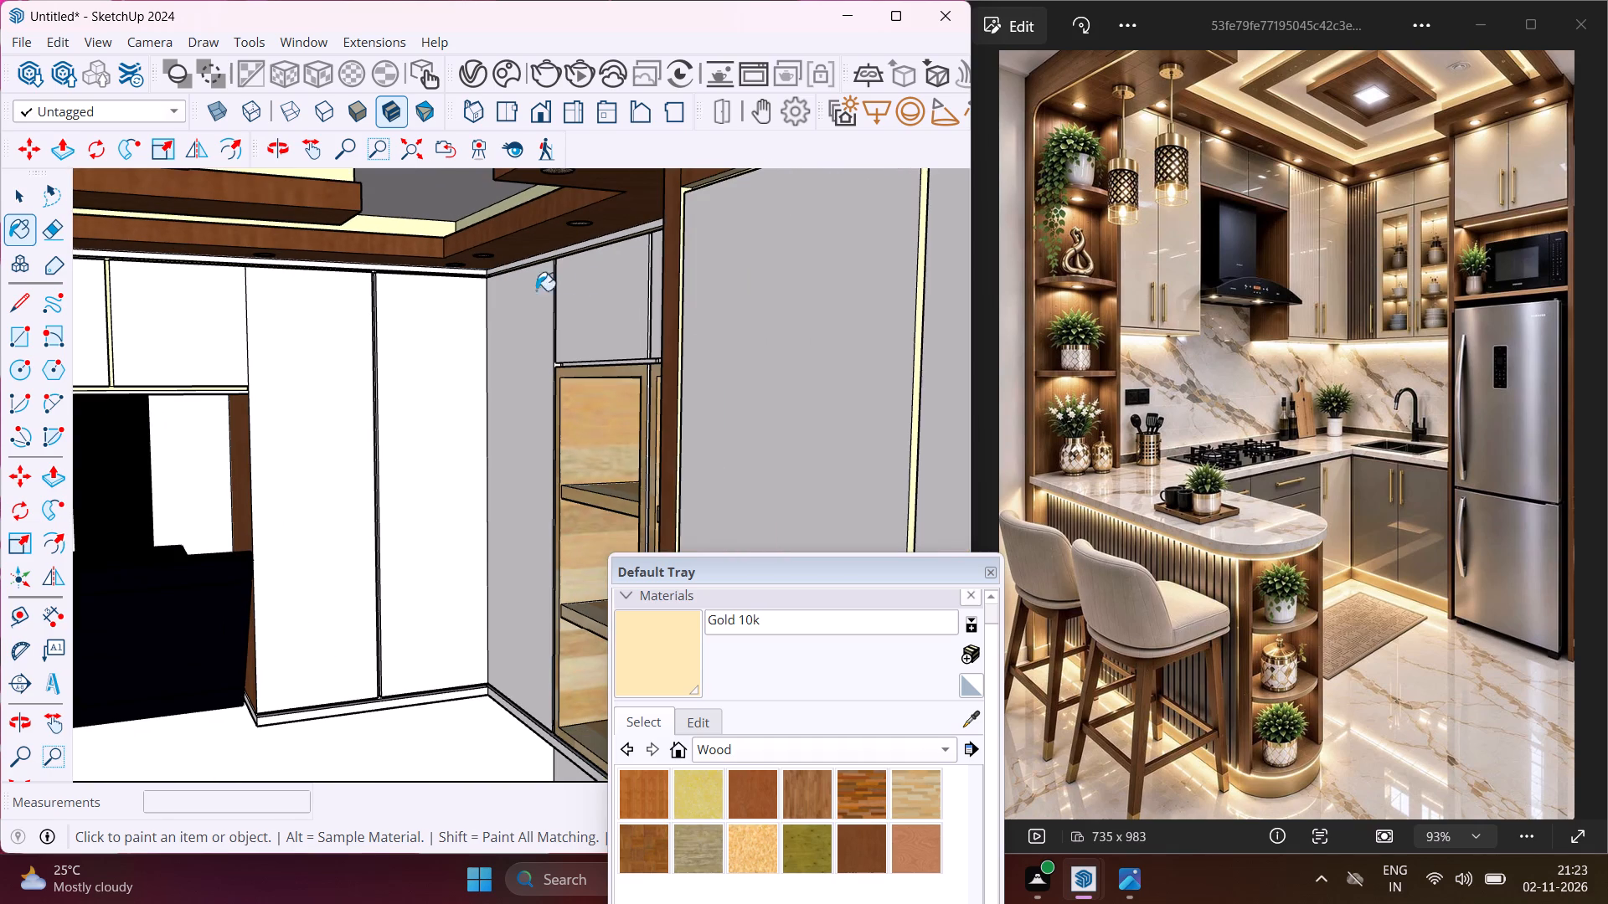
pyautogui.moveTo(591, 269); pyautogui.dragTo(687, 342, button='middle')
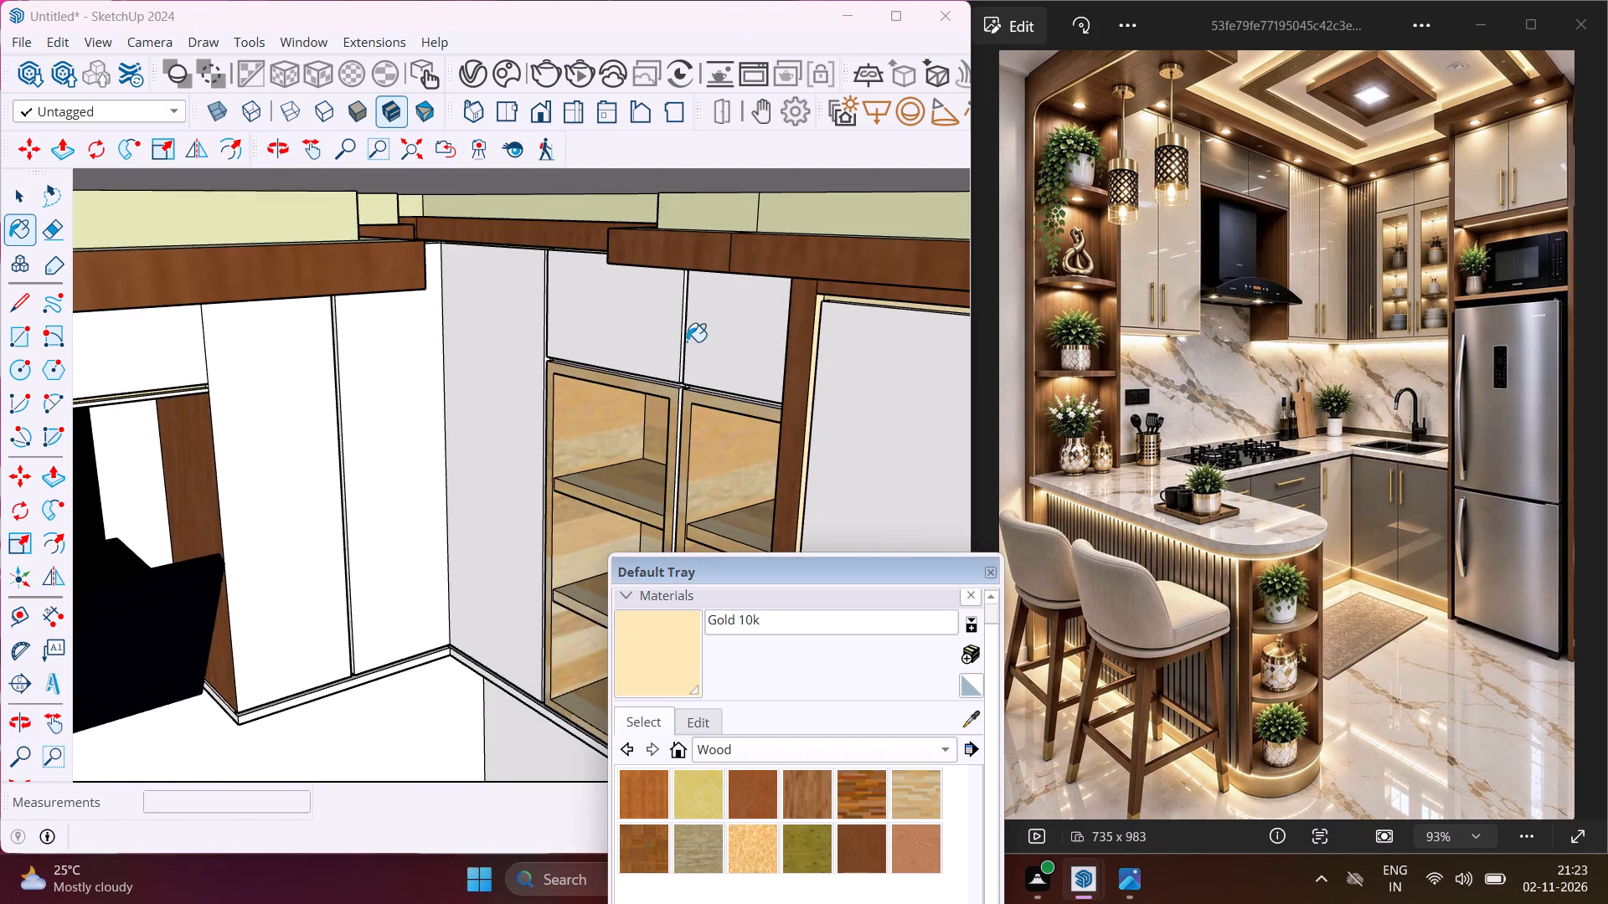
pyautogui.scroll(15, 682, 322)
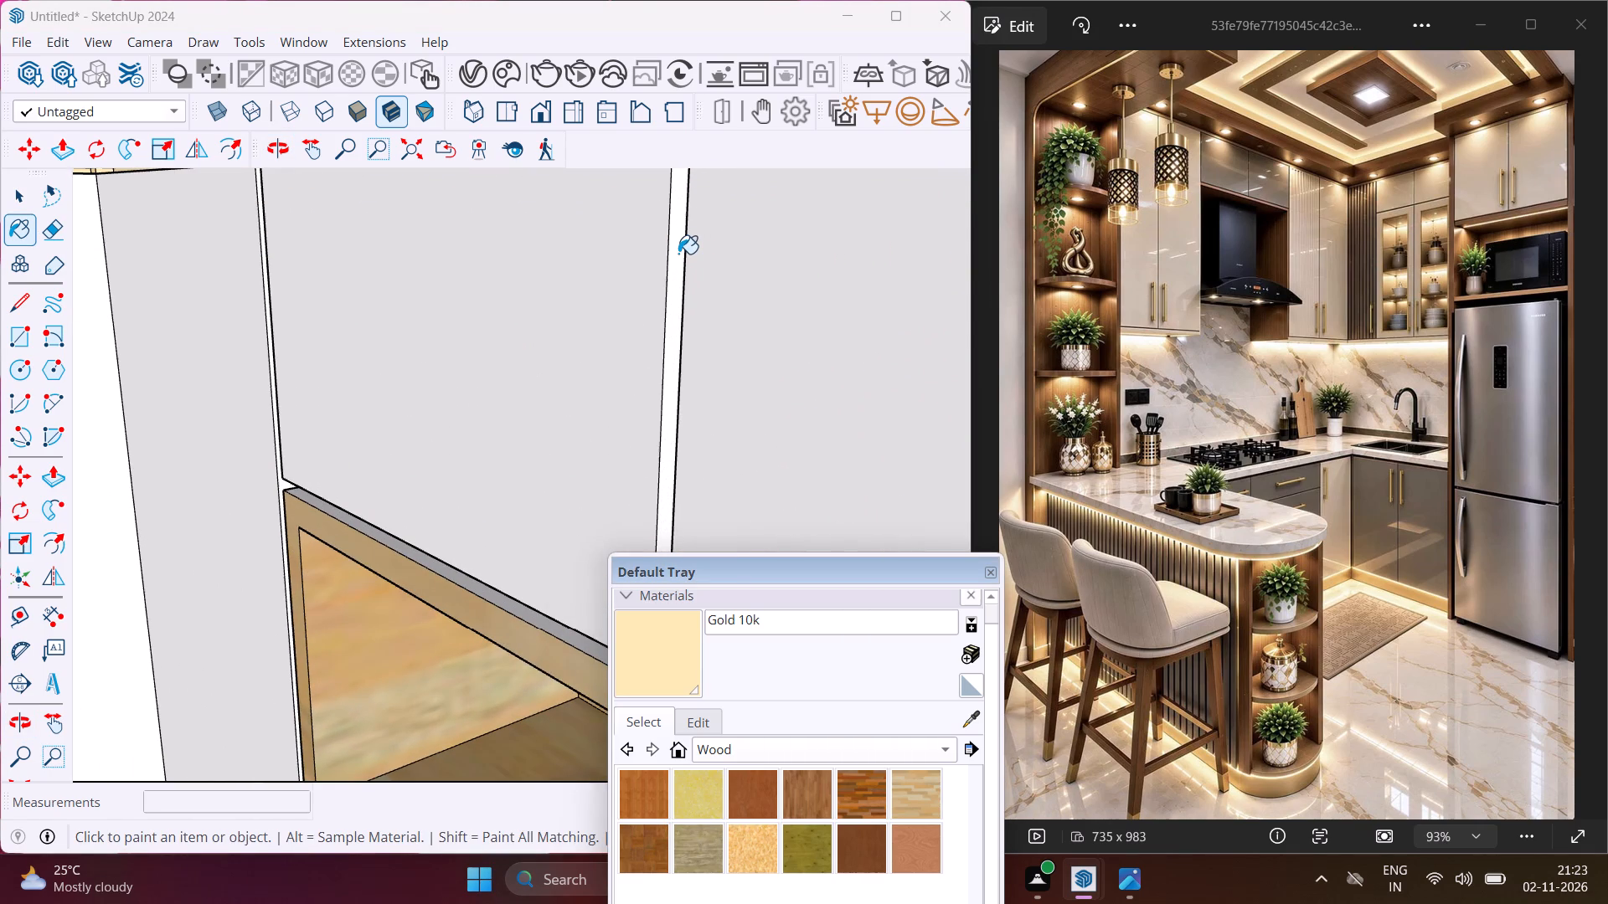
pyautogui.click(678, 254)
pyautogui.scroll(3, 514, 599)
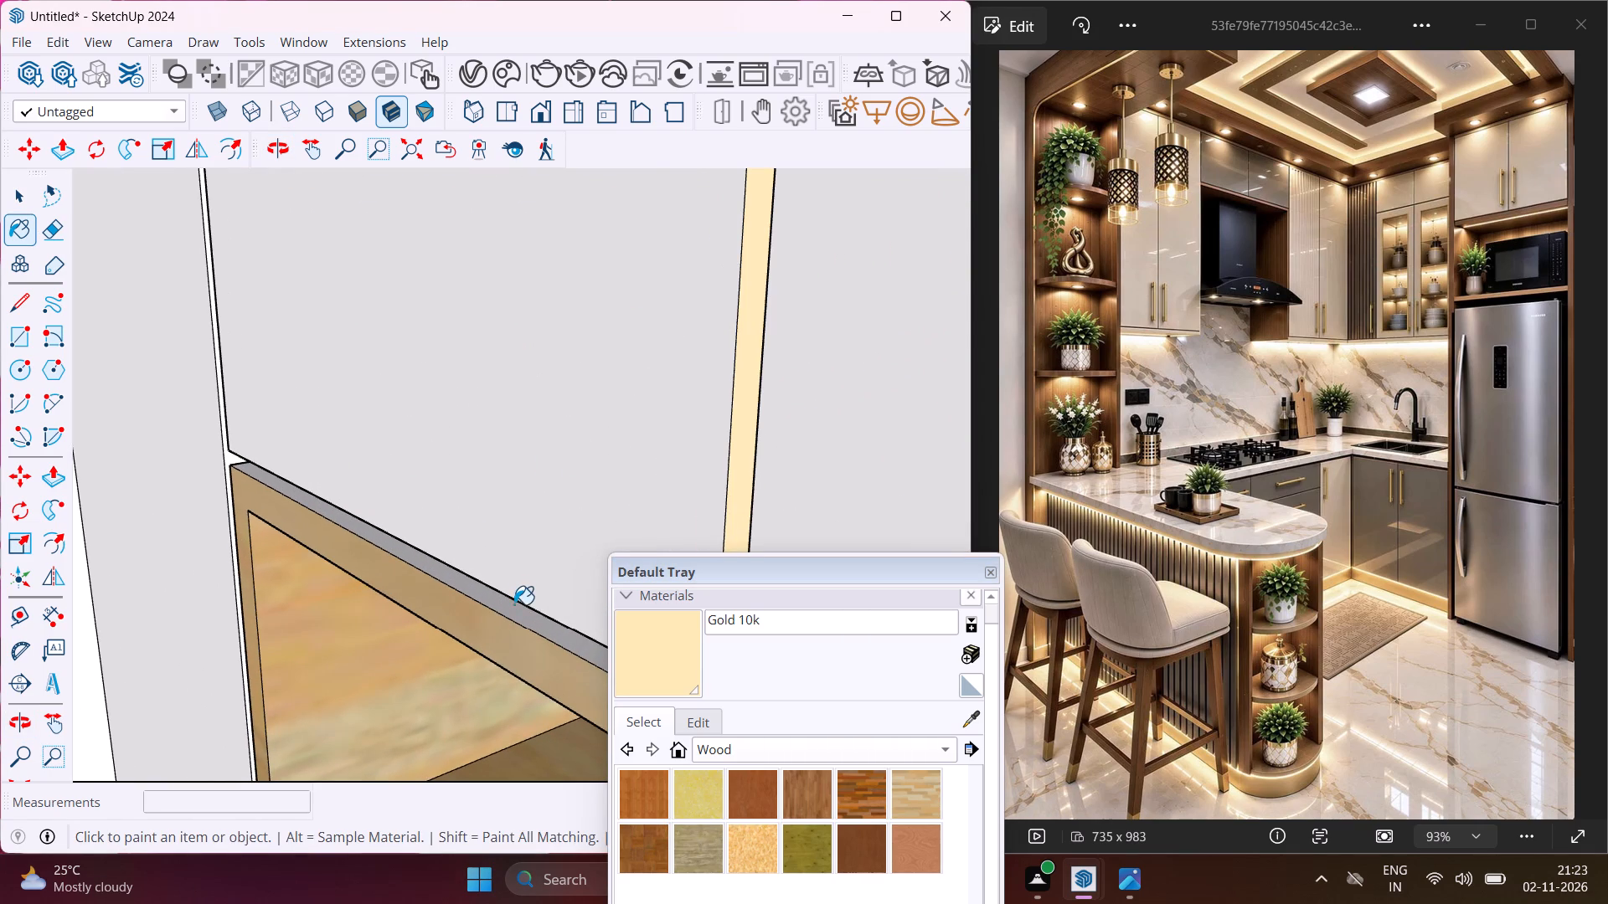
pyautogui.click(513, 613)
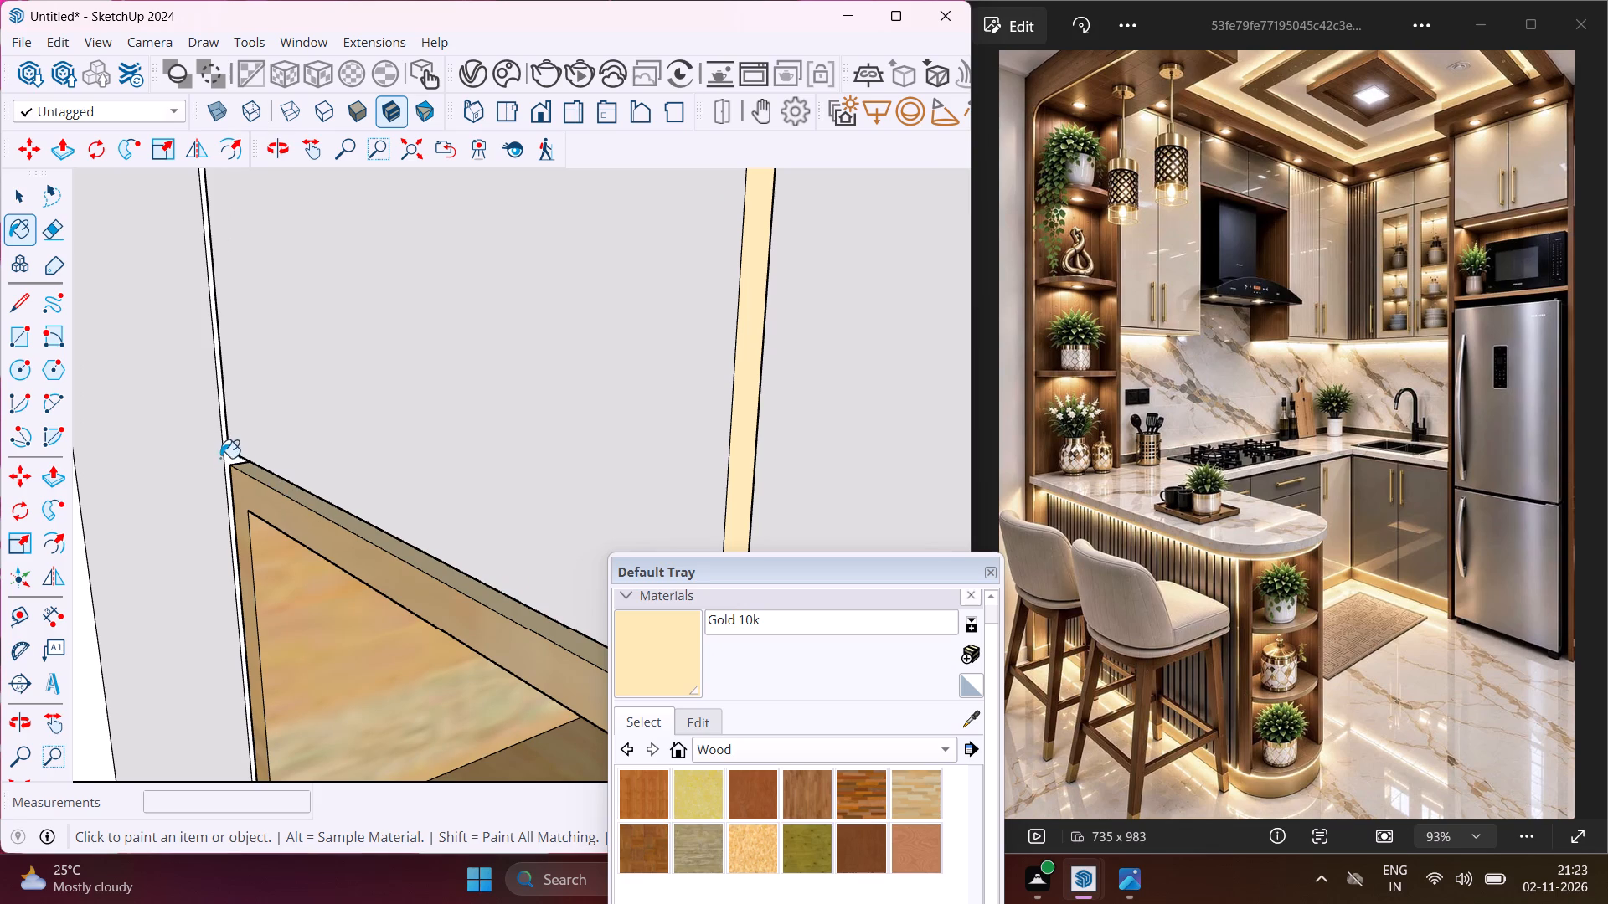
pyautogui.scroll(7, 220, 458)
pyautogui.click(235, 458)
# Paint the recessed gap faces beneath and beside the first short door above the glass-door cabinets, plus its bottom edge, with Gold 10k.
pyautogui.moveTo(248, 455); pyautogui.dragTo(260, 457, button='middle')
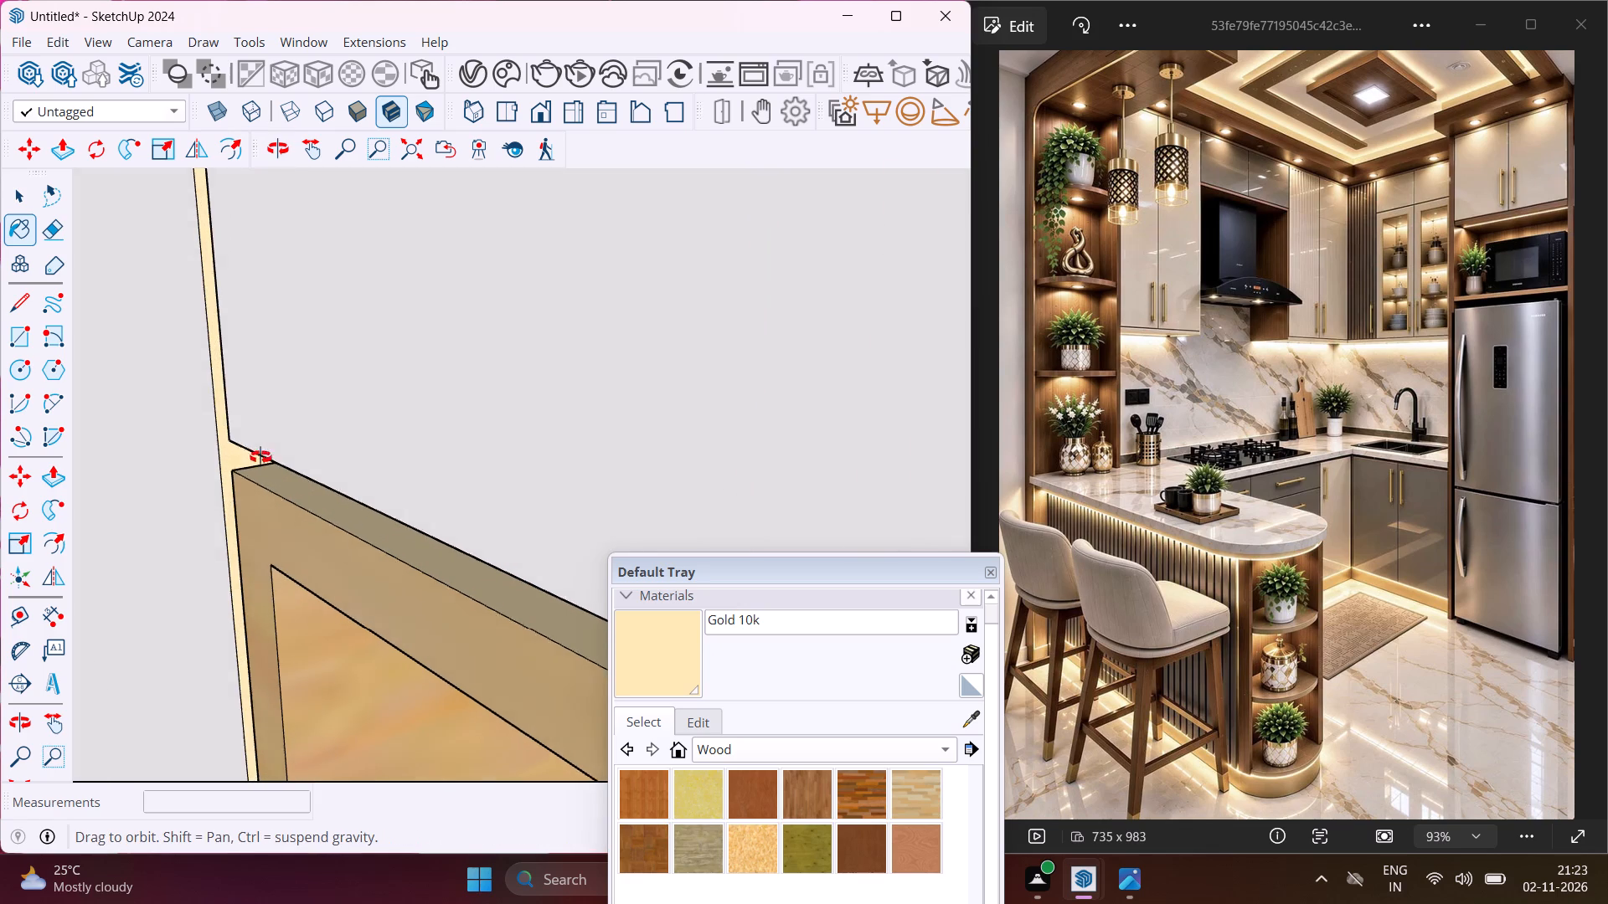
pyautogui.moveTo(260, 457); pyautogui.dragTo(595, 332, button='middle')
pyautogui.scroll(3, 528, 381)
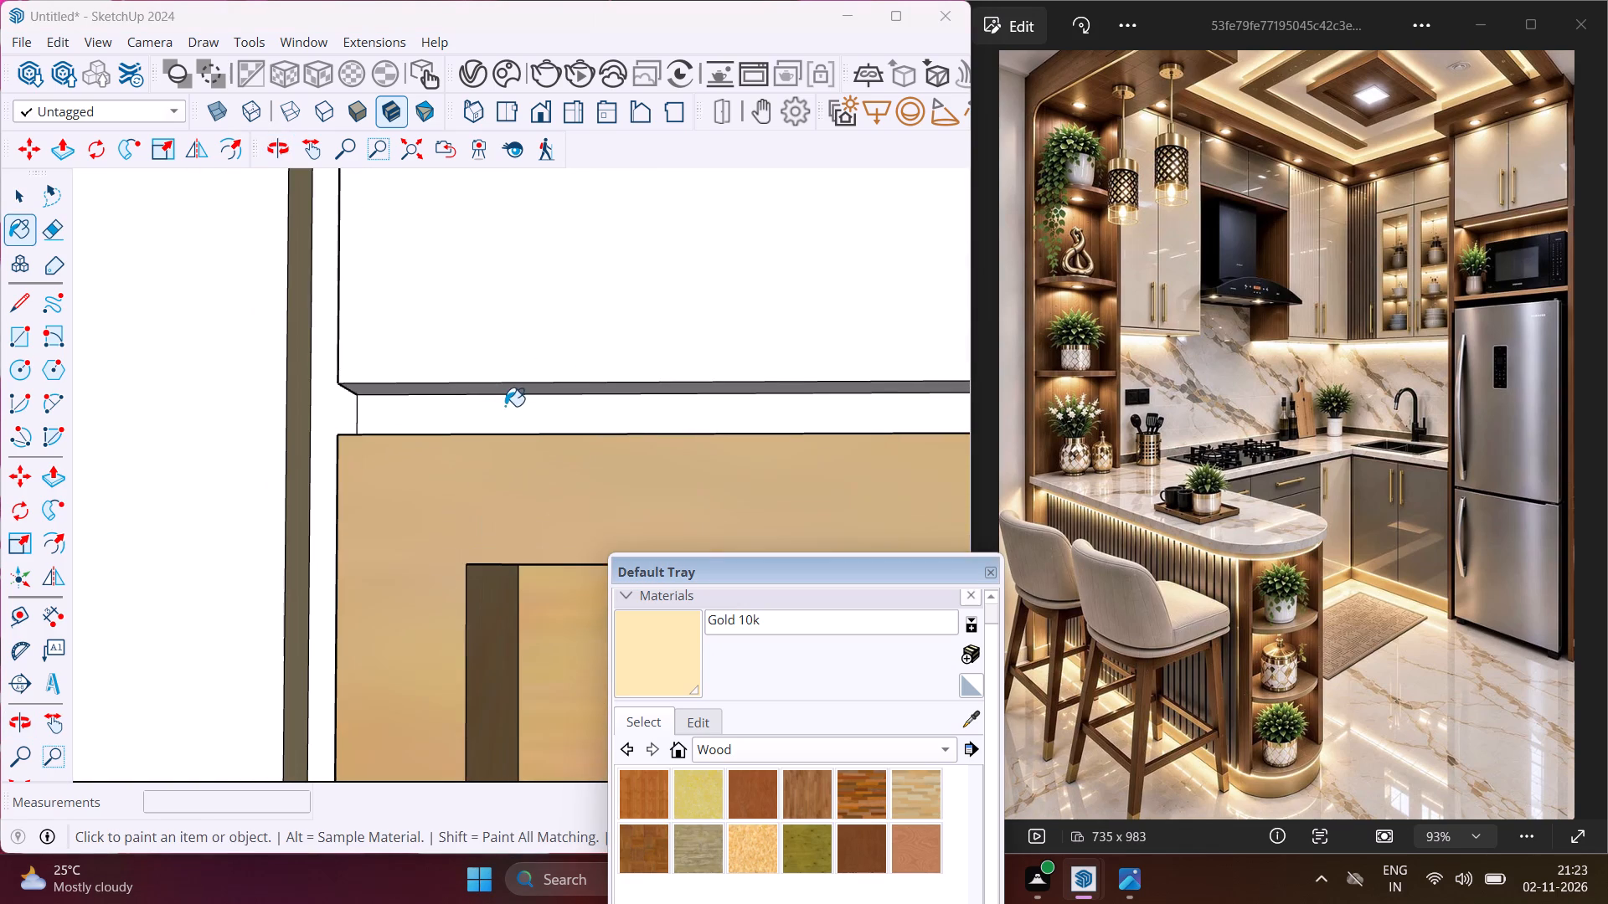
pyautogui.click(505, 406)
pyautogui.click(338, 419)
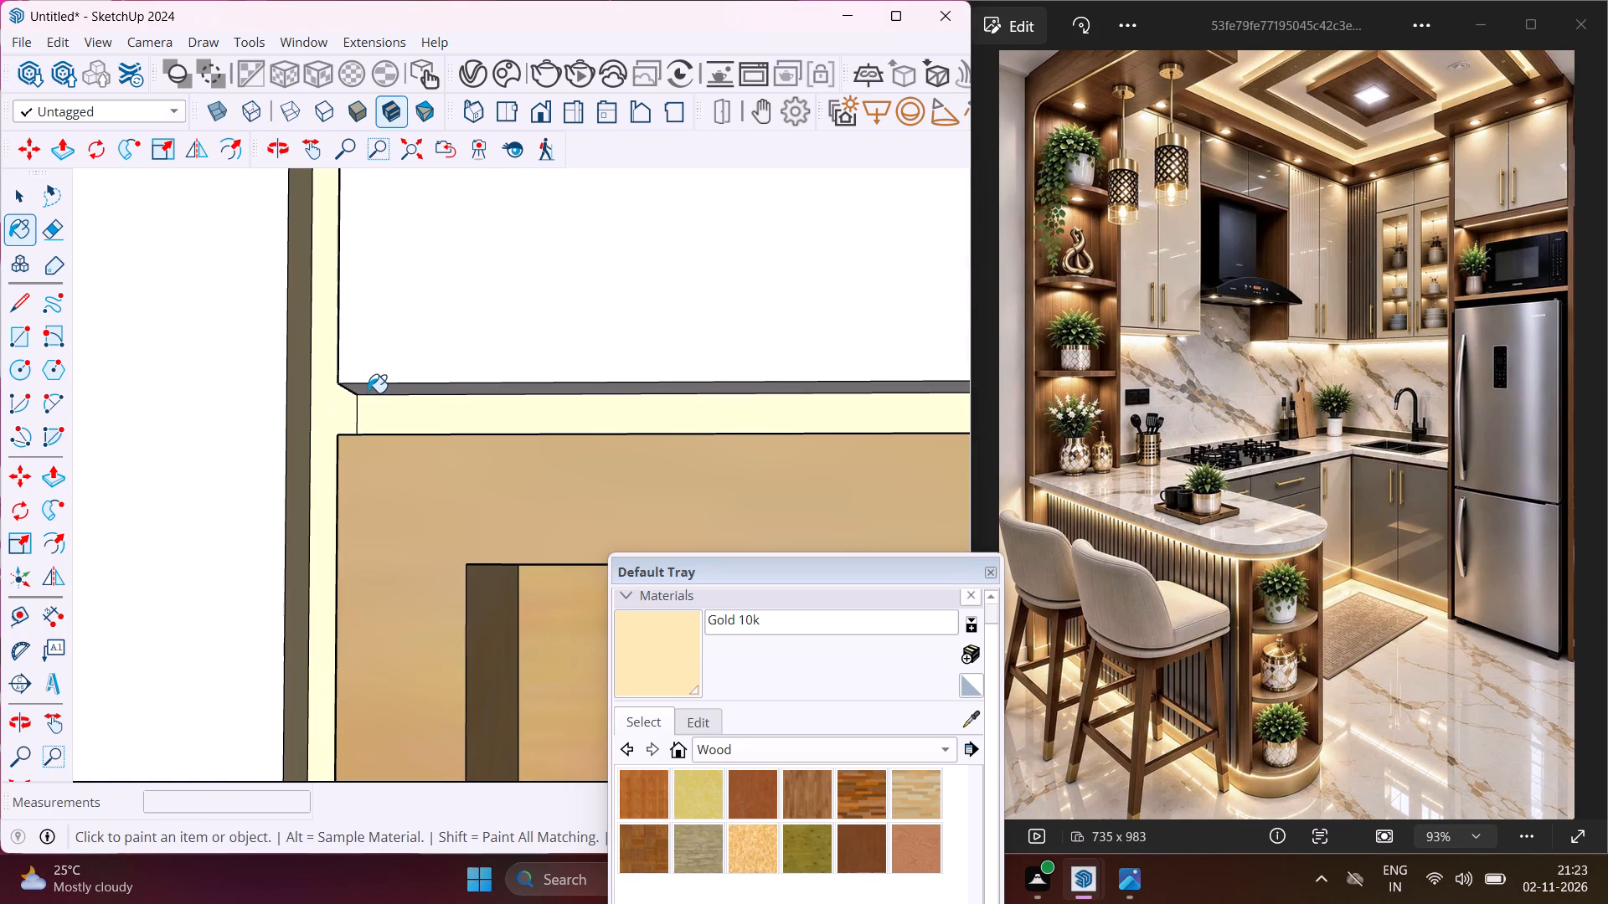
pyautogui.click(368, 392)
# Paint the crossing gap between the two glass-door units and the second short door's bottom and side edges with Gold 10k.
pyautogui.scroll(-14, 275, 414)
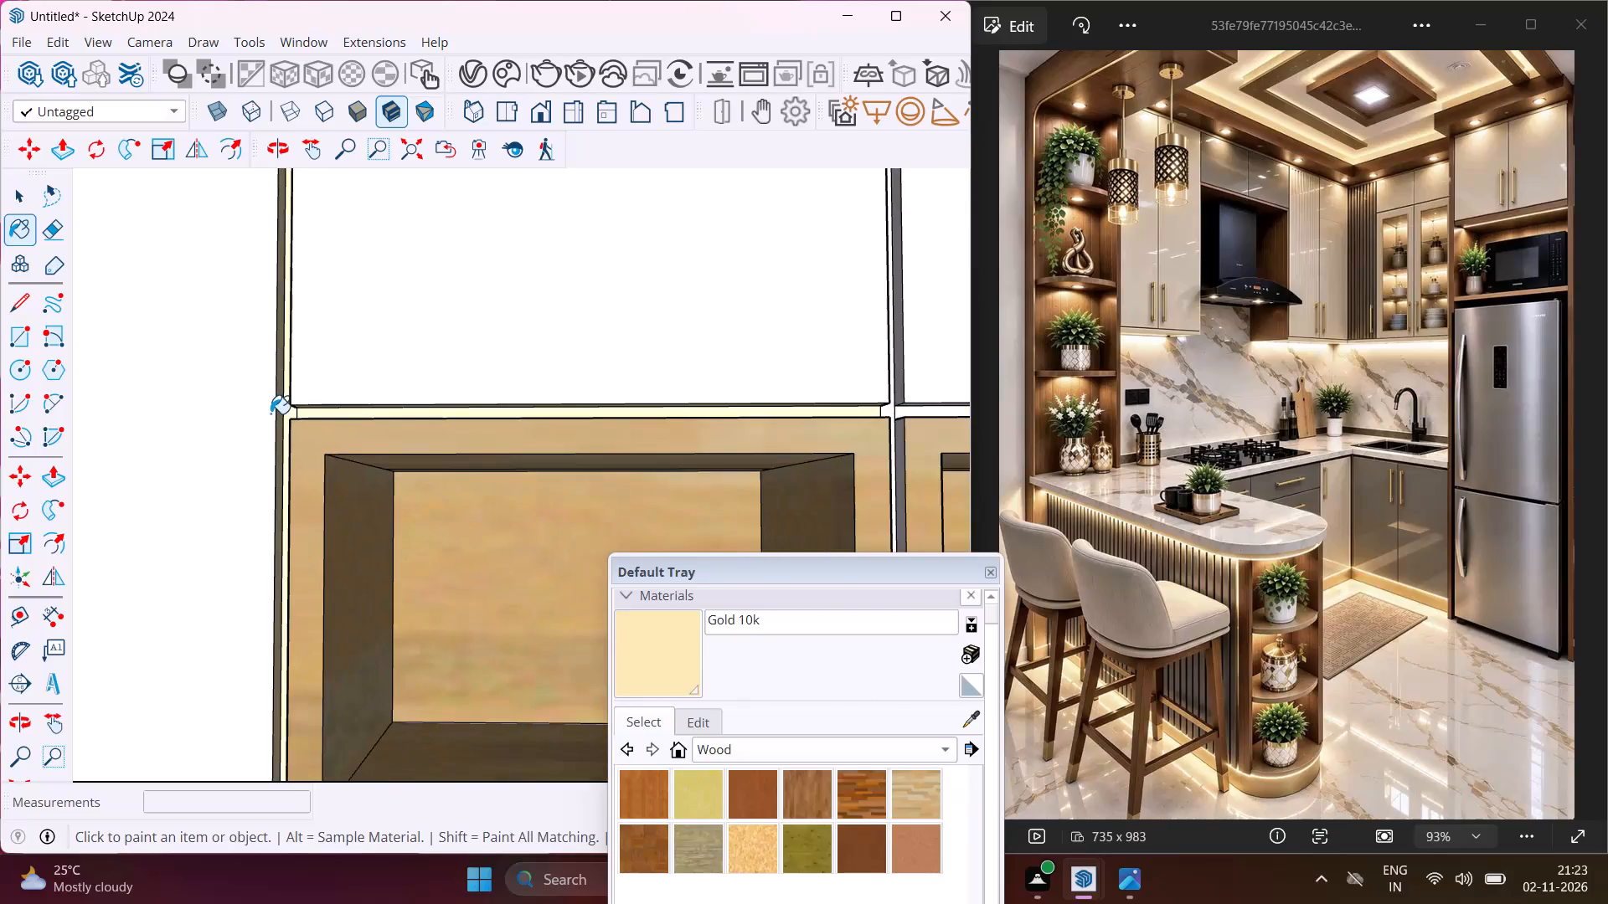
pyautogui.scroll(-3, 271, 413)
pyautogui.scroll(6, 761, 437)
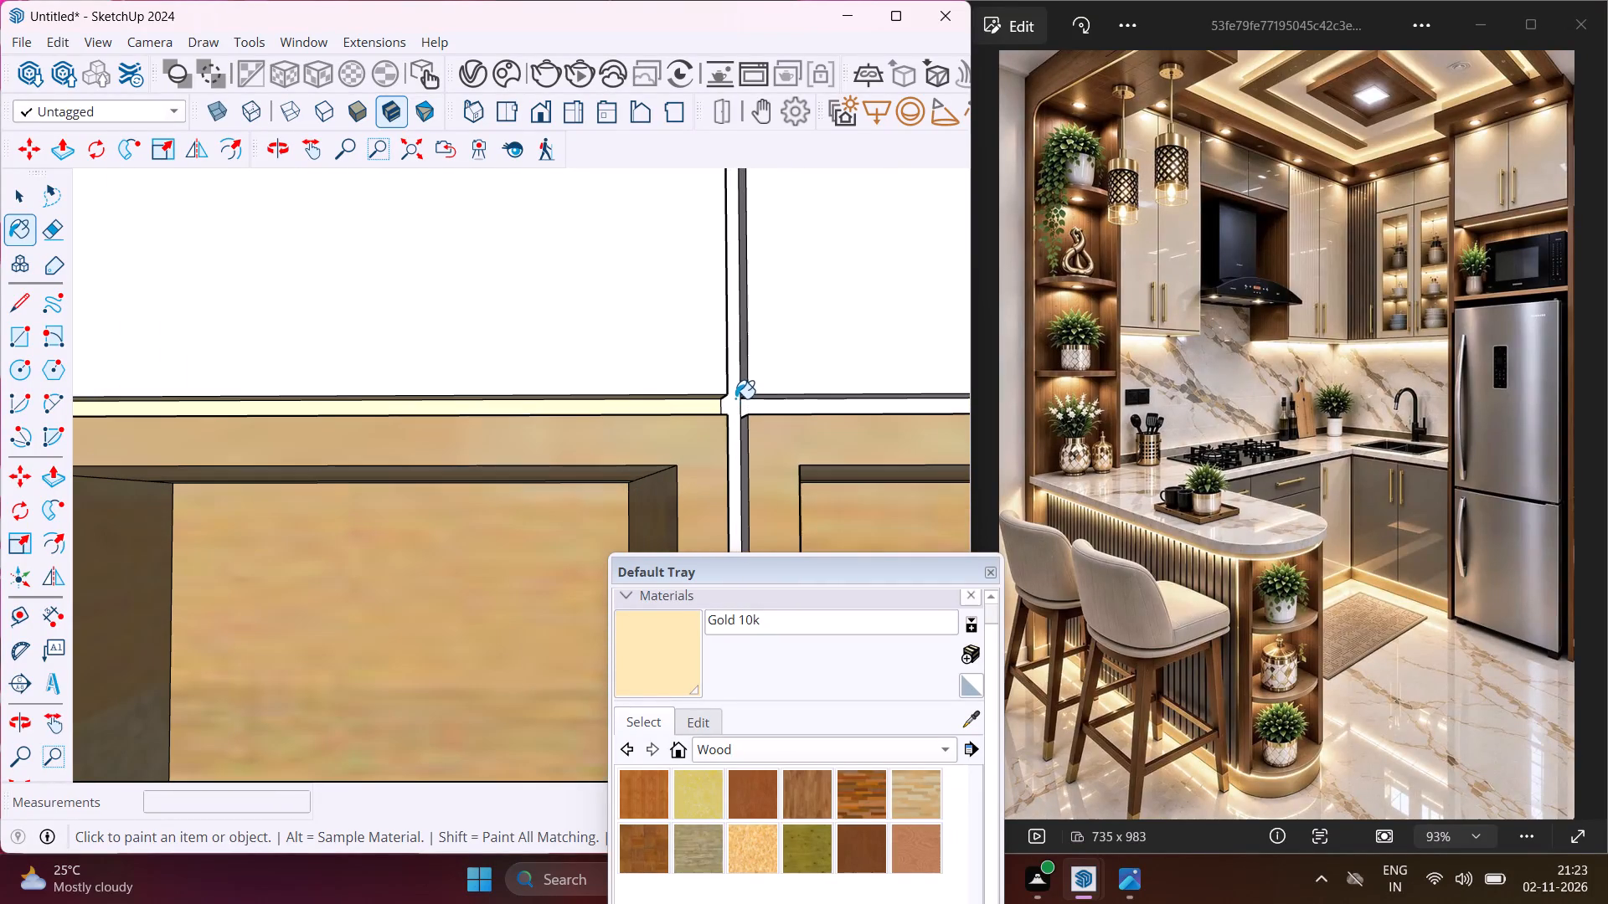
pyautogui.click(735, 399)
pyautogui.click(758, 403)
pyautogui.scroll(4, 758, 404)
pyautogui.moveTo(758, 404); pyautogui.dragTo(754, 388, button='middle')
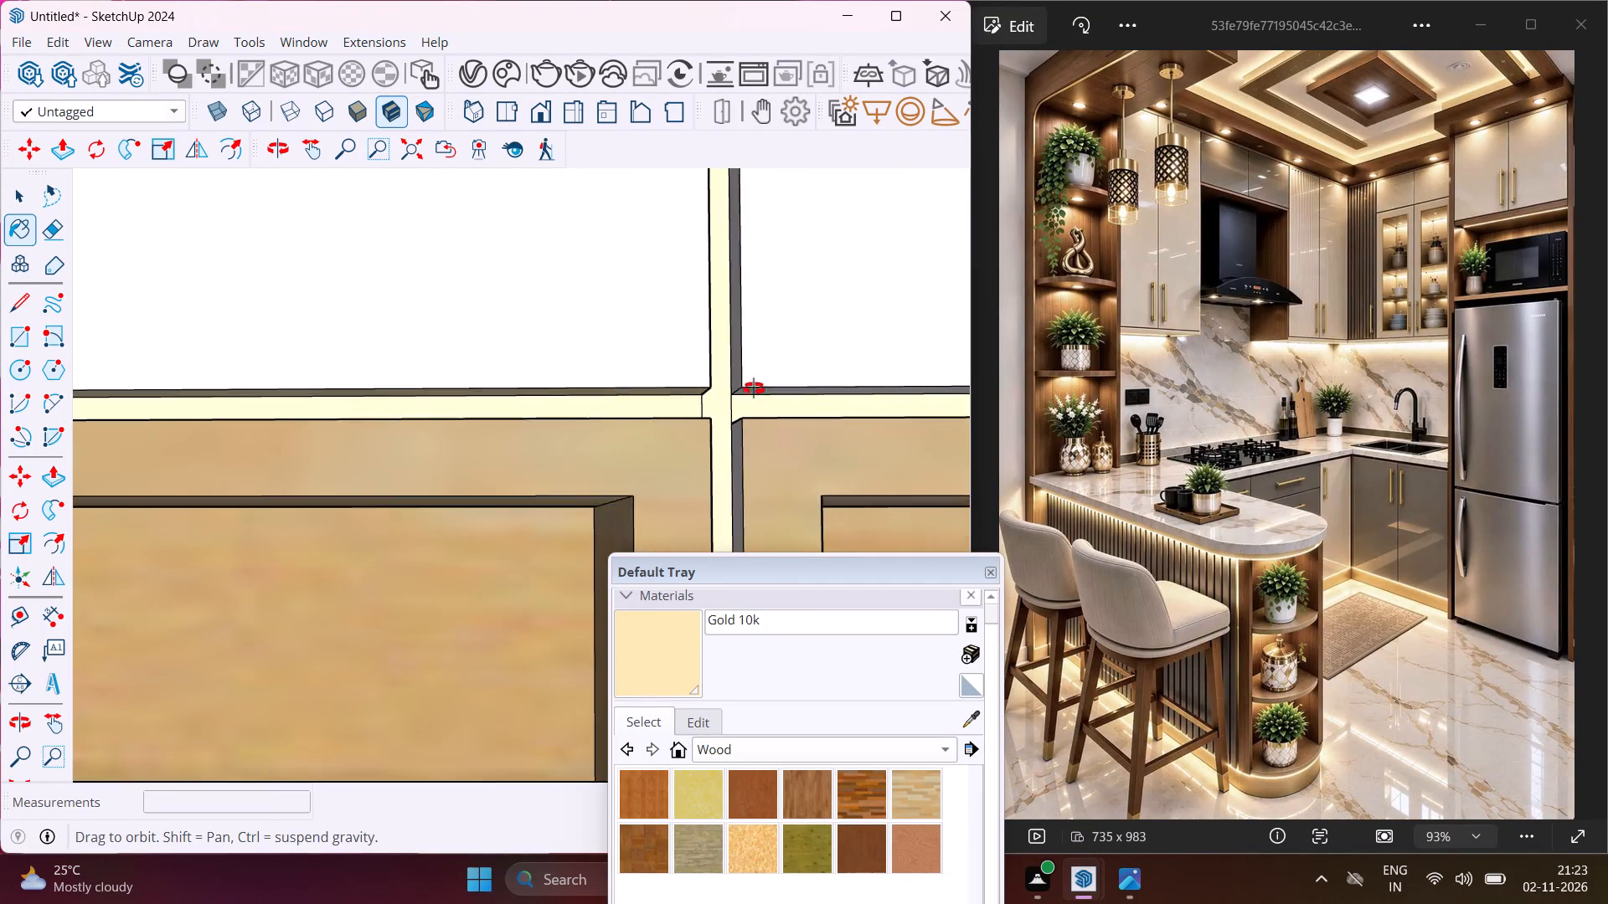
pyautogui.moveTo(754, 388); pyautogui.dragTo(754, 344, button='middle')
pyautogui.click(755, 372)
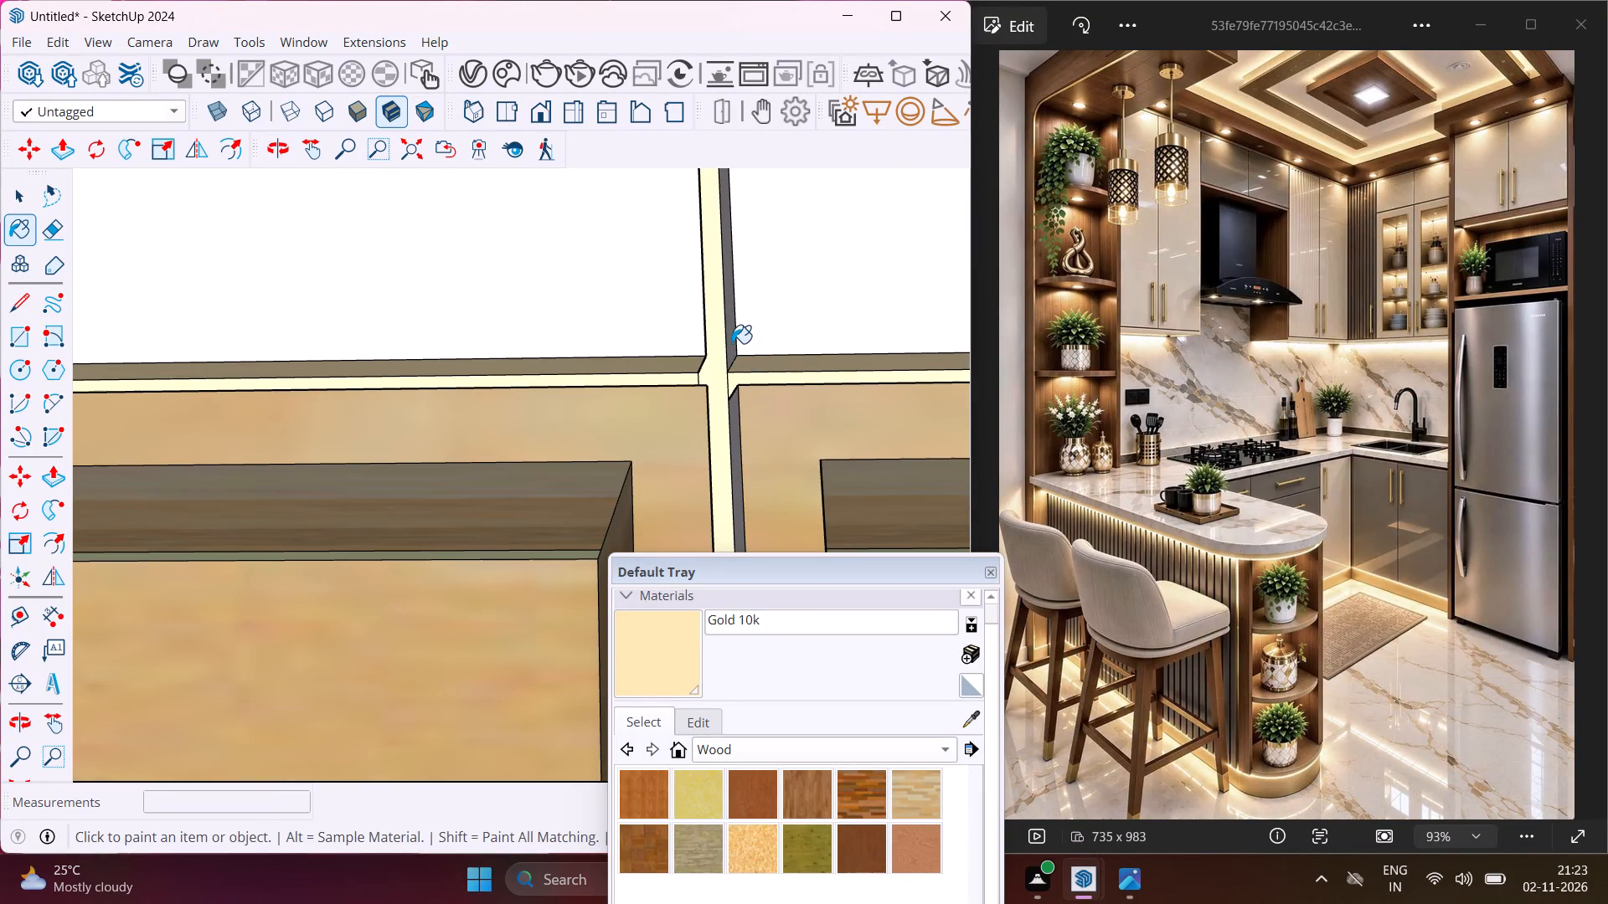
pyautogui.click(733, 342)
# Paint the facing side edges of the two glass-door frames and the second frame's top edge with Gold 10k.
pyautogui.moveTo(733, 342); pyautogui.dragTo(605, 433, button='middle')
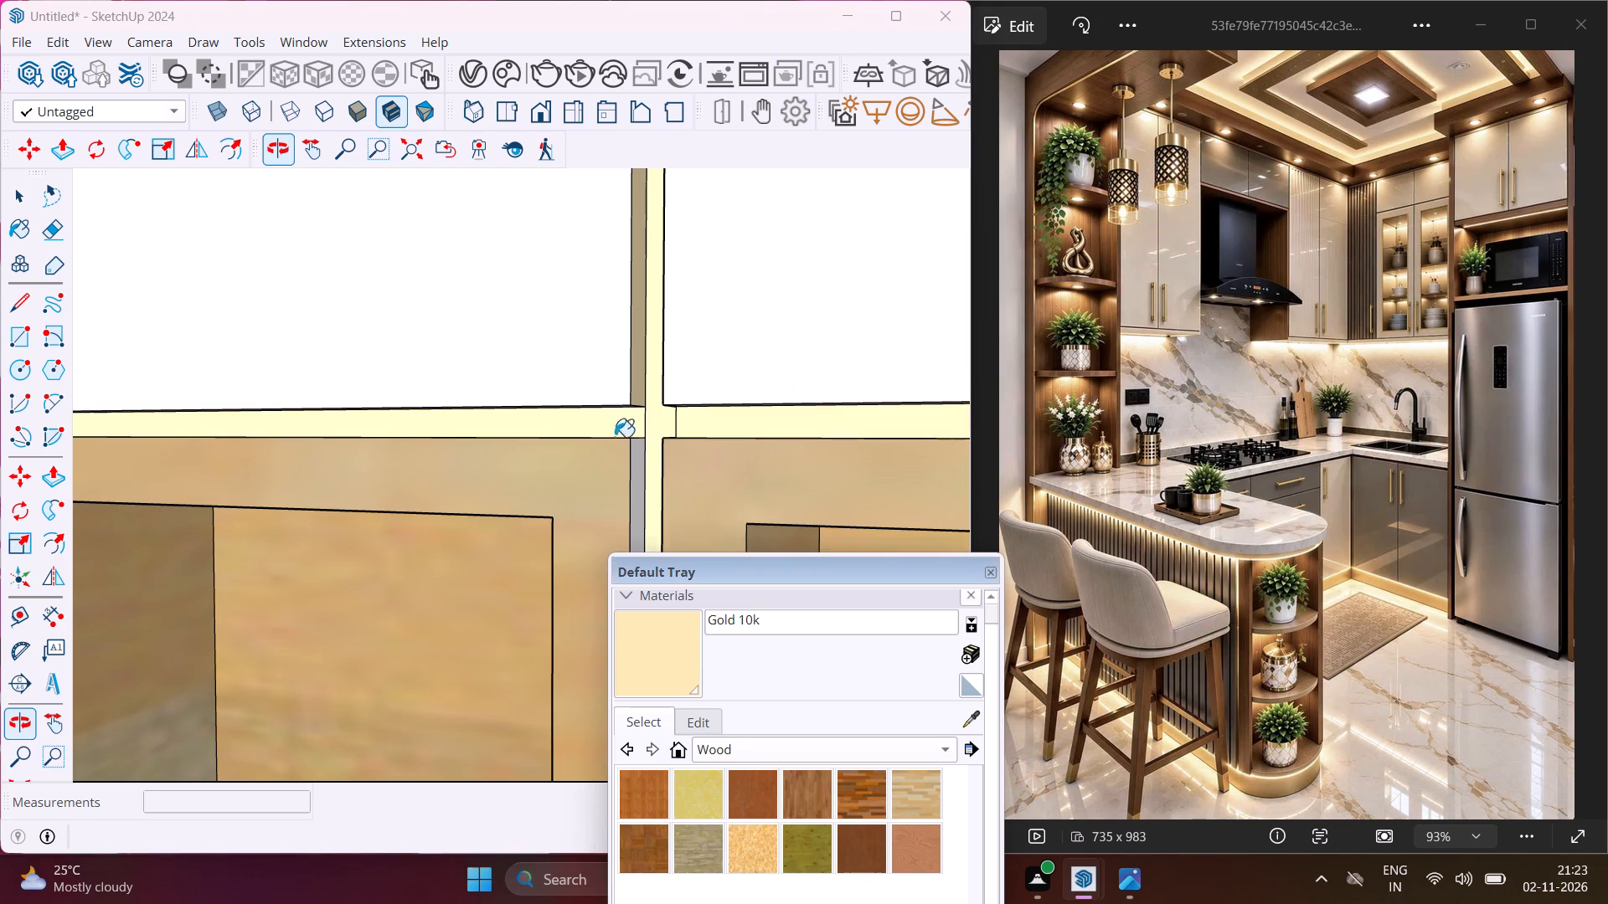
pyautogui.scroll(3, 636, 470)
pyautogui.click(636, 470)
pyautogui.moveTo(638, 470); pyautogui.dragTo(843, 533, button='middle')
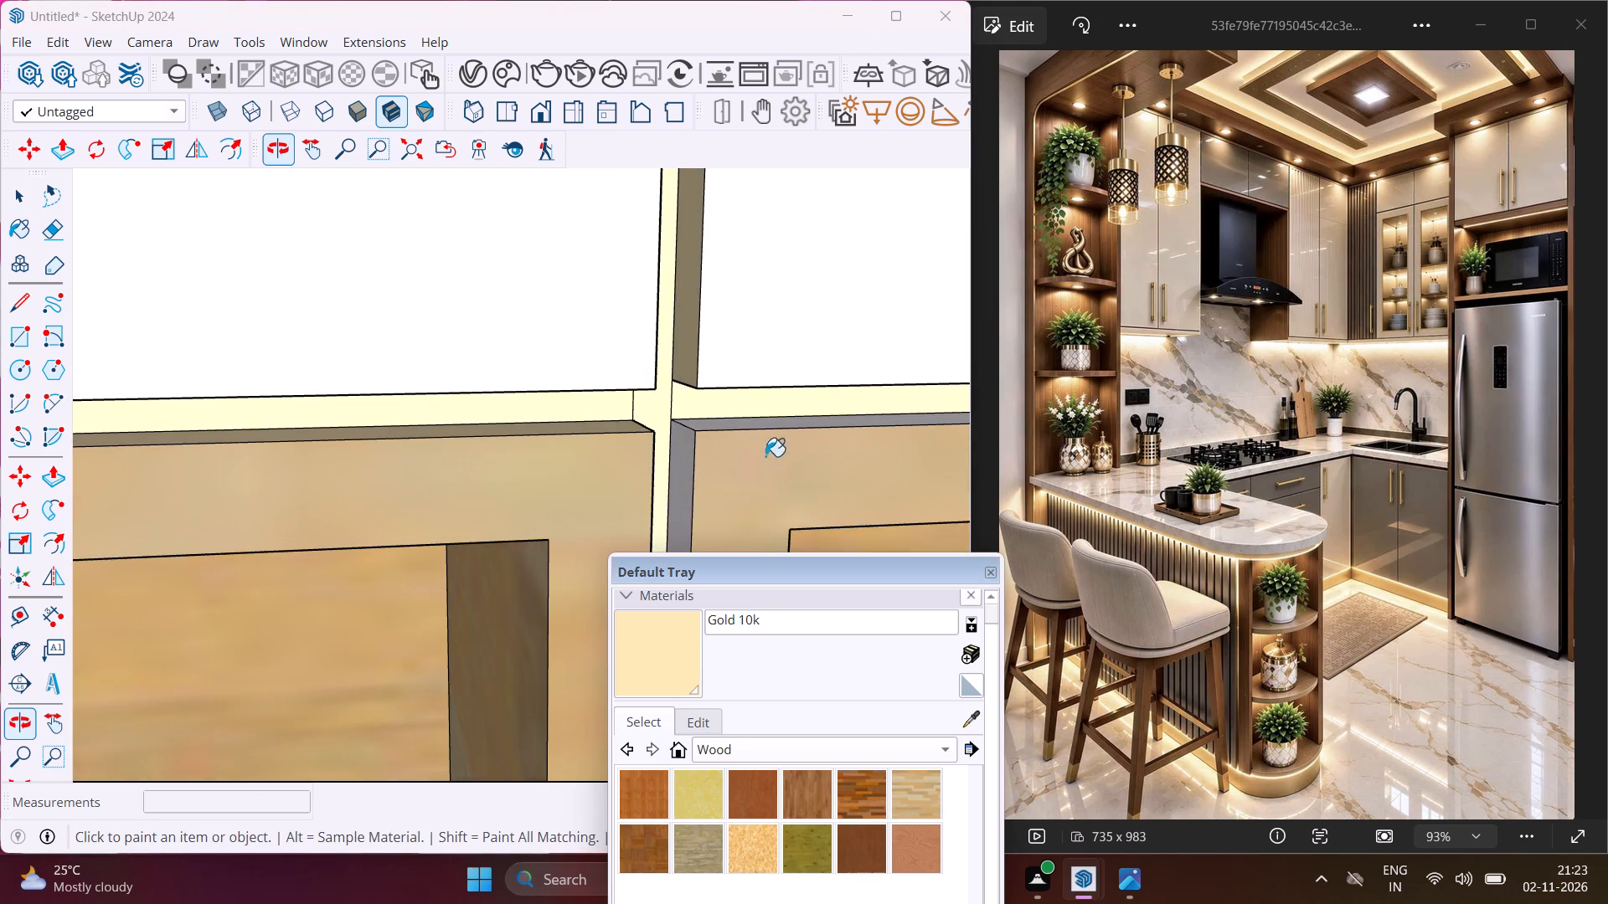
pyautogui.scroll(3, 752, 445)
pyautogui.click(718, 415)
pyautogui.click(673, 444)
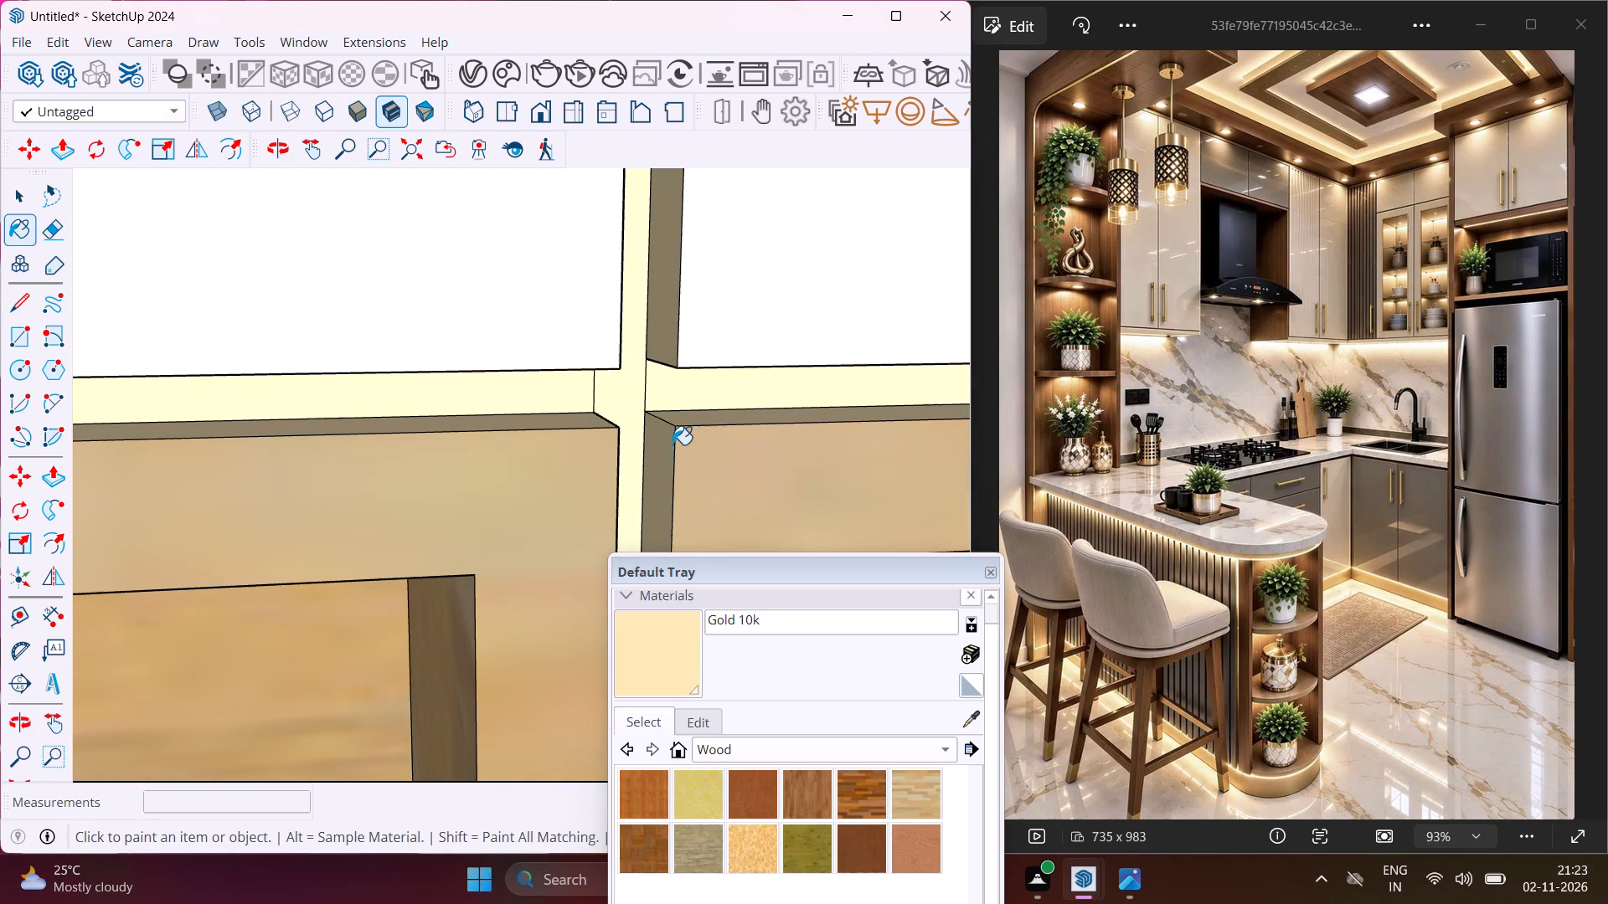
# Paint the first glass-door frame's side edge facing the adjacent tall door with Gold 10k.
pyautogui.moveTo(671, 388); pyautogui.dragTo(650, 229, button='middle')
pyautogui.scroll(-7, 639, 367)
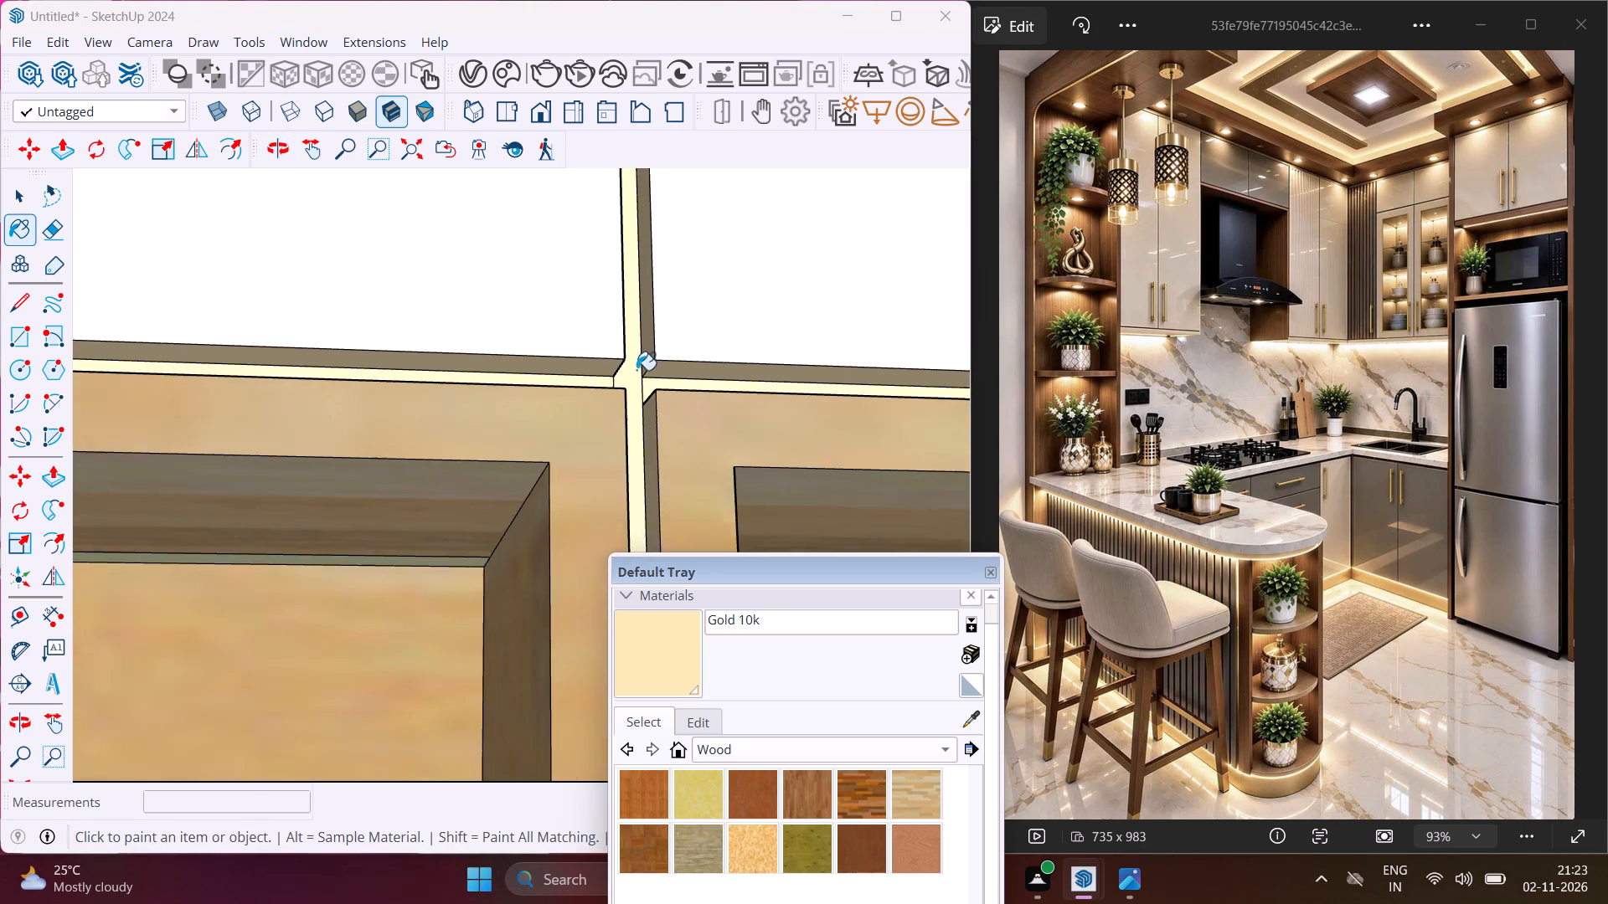
pyautogui.scroll(-18, 636, 370)
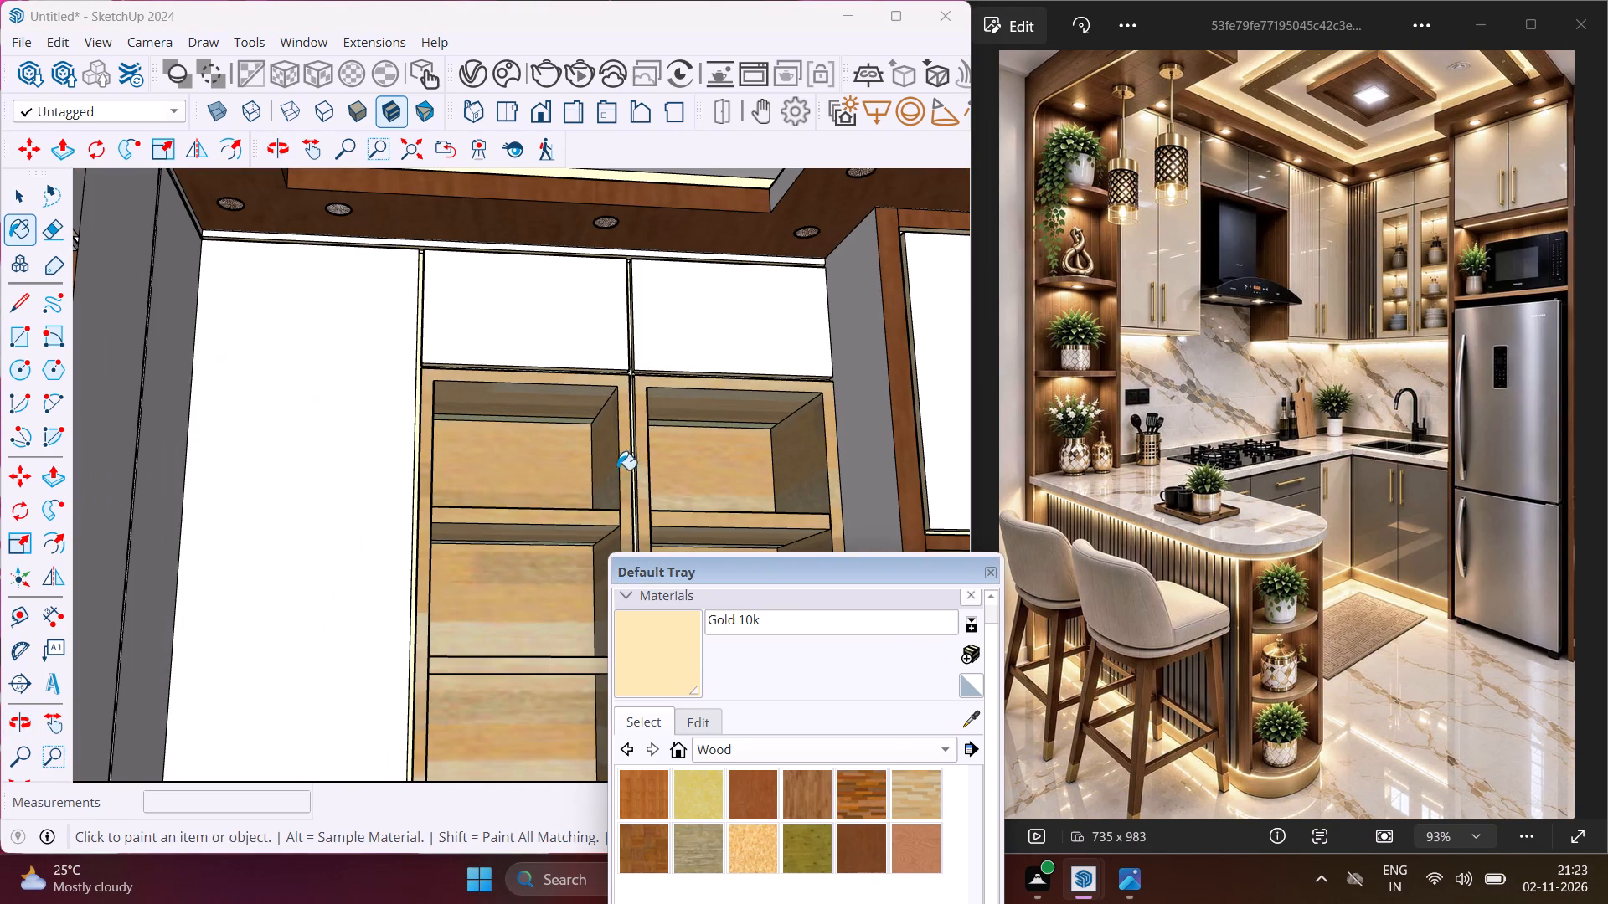
pyautogui.scroll(8, 398, 702)
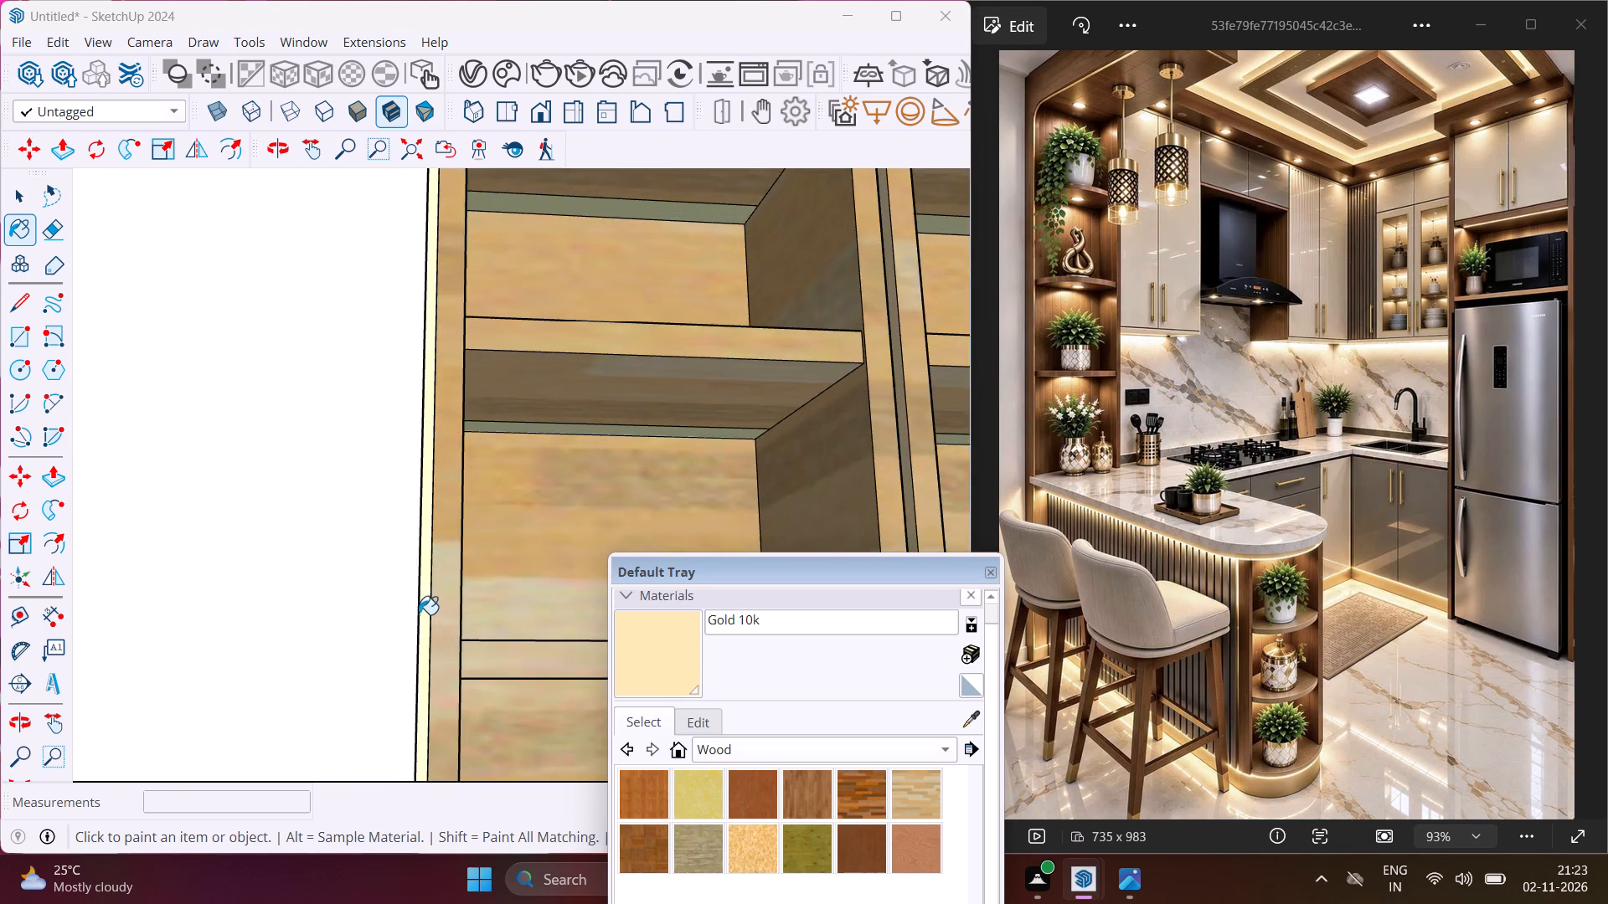
pyautogui.scroll(1, 419, 614)
pyautogui.moveTo(419, 614); pyautogui.dragTo(493, 639, button='middle')
pyautogui.scroll(3, 494, 629)
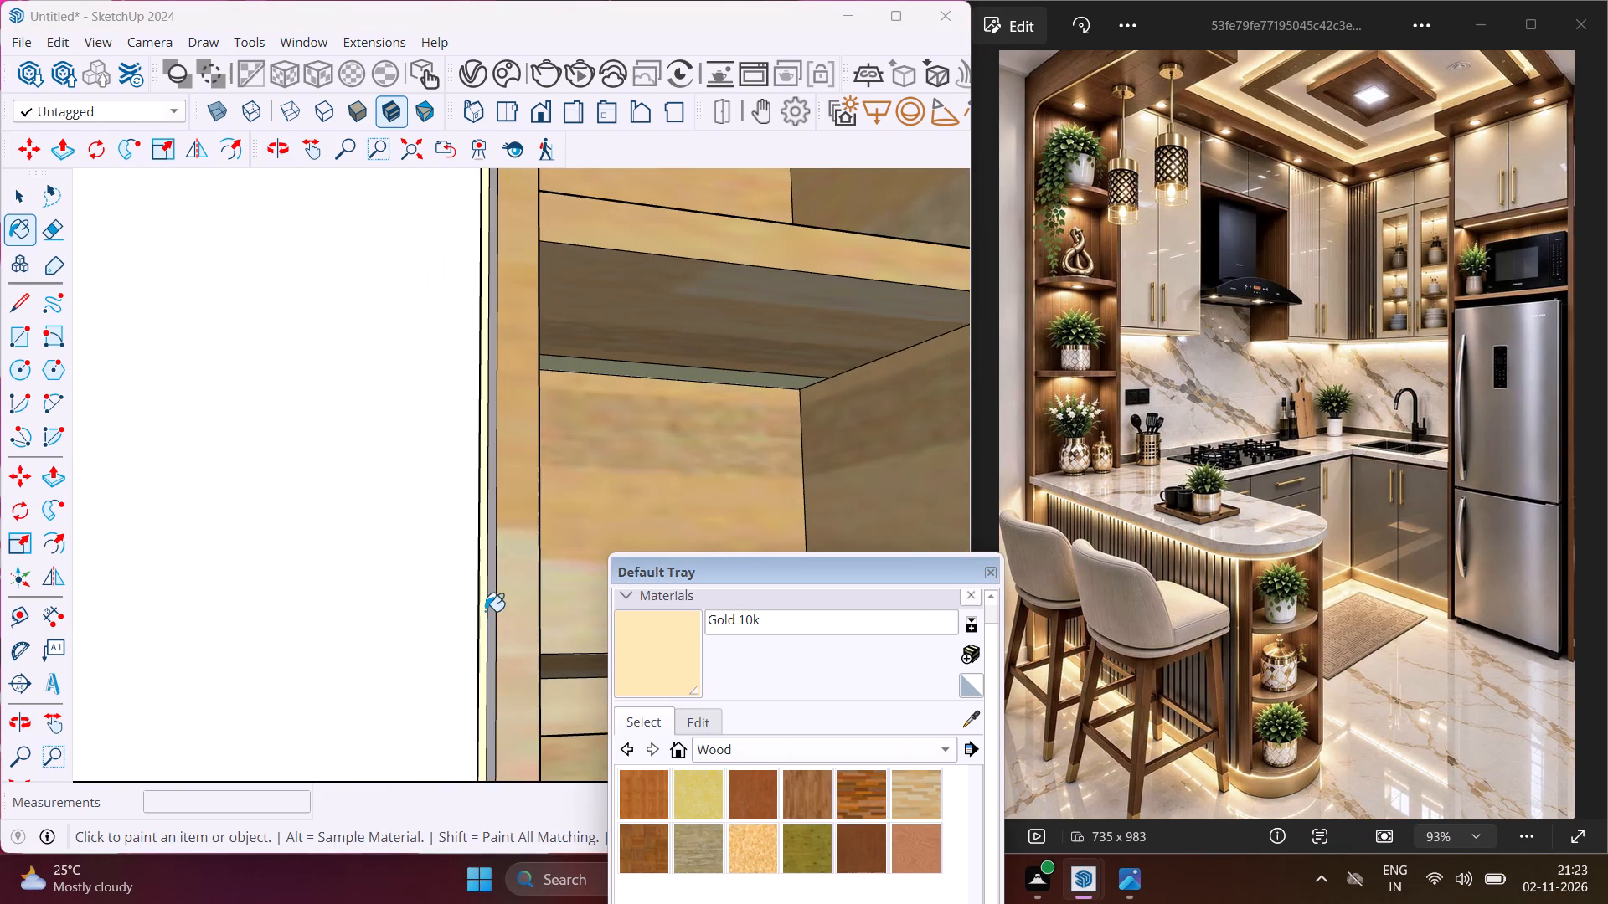
pyautogui.click(491, 602)
# Paint the bottom gap, its lower lip, and the bottom edges of the tall door and first glass-door frame with Gold 10k.
pyautogui.scroll(-13, 438, 552)
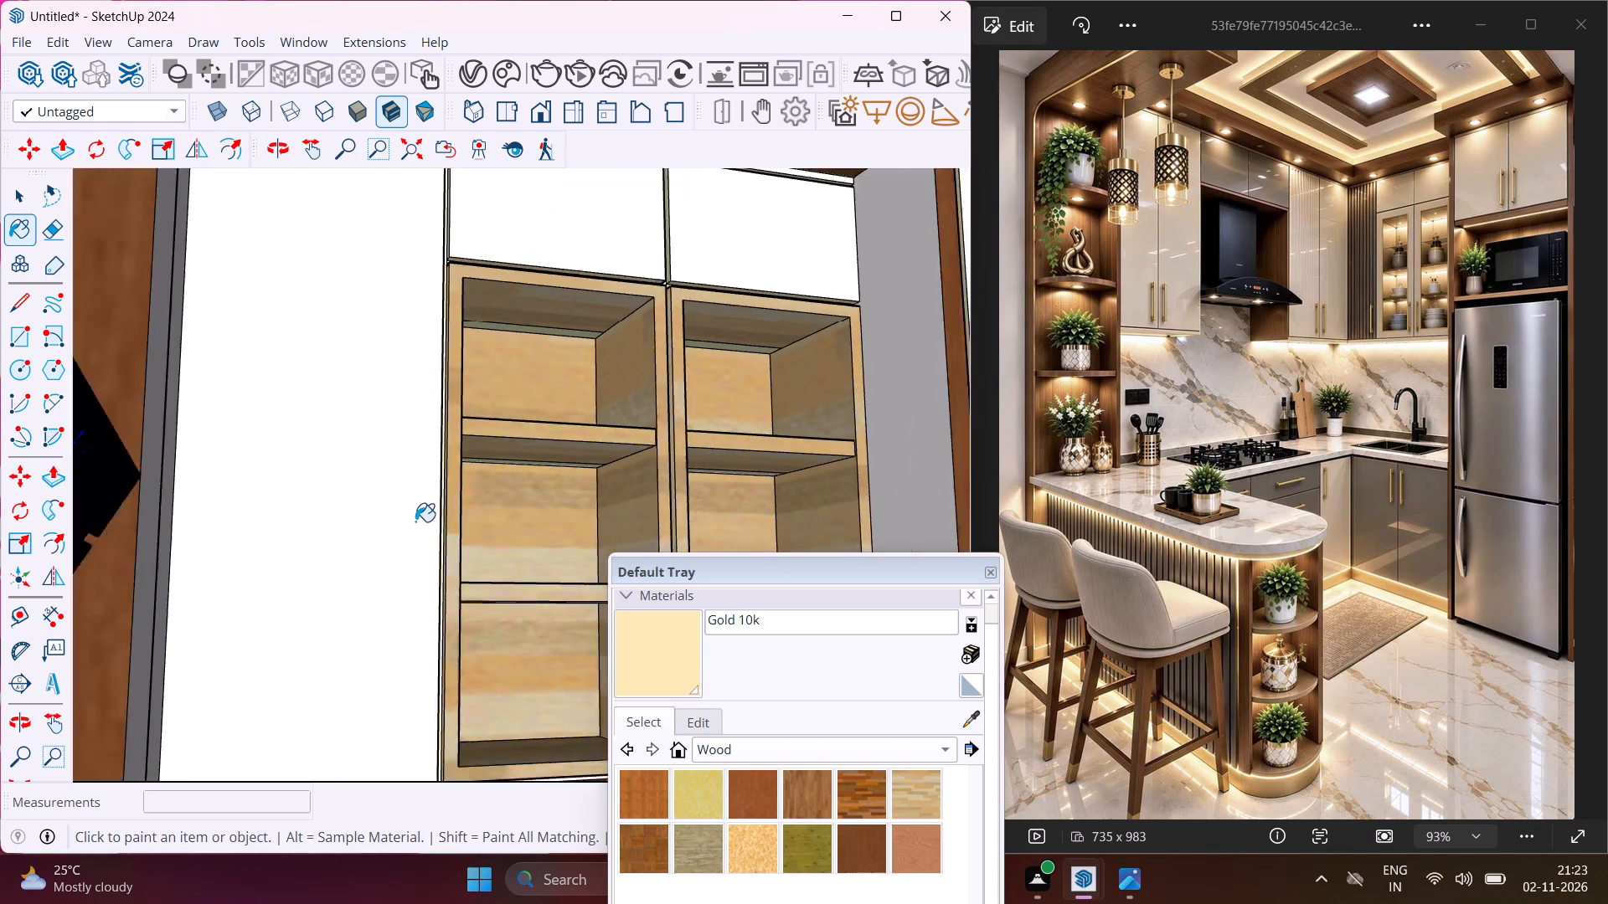
pyautogui.scroll(-5, 415, 521)
pyautogui.scroll(9, 458, 691)
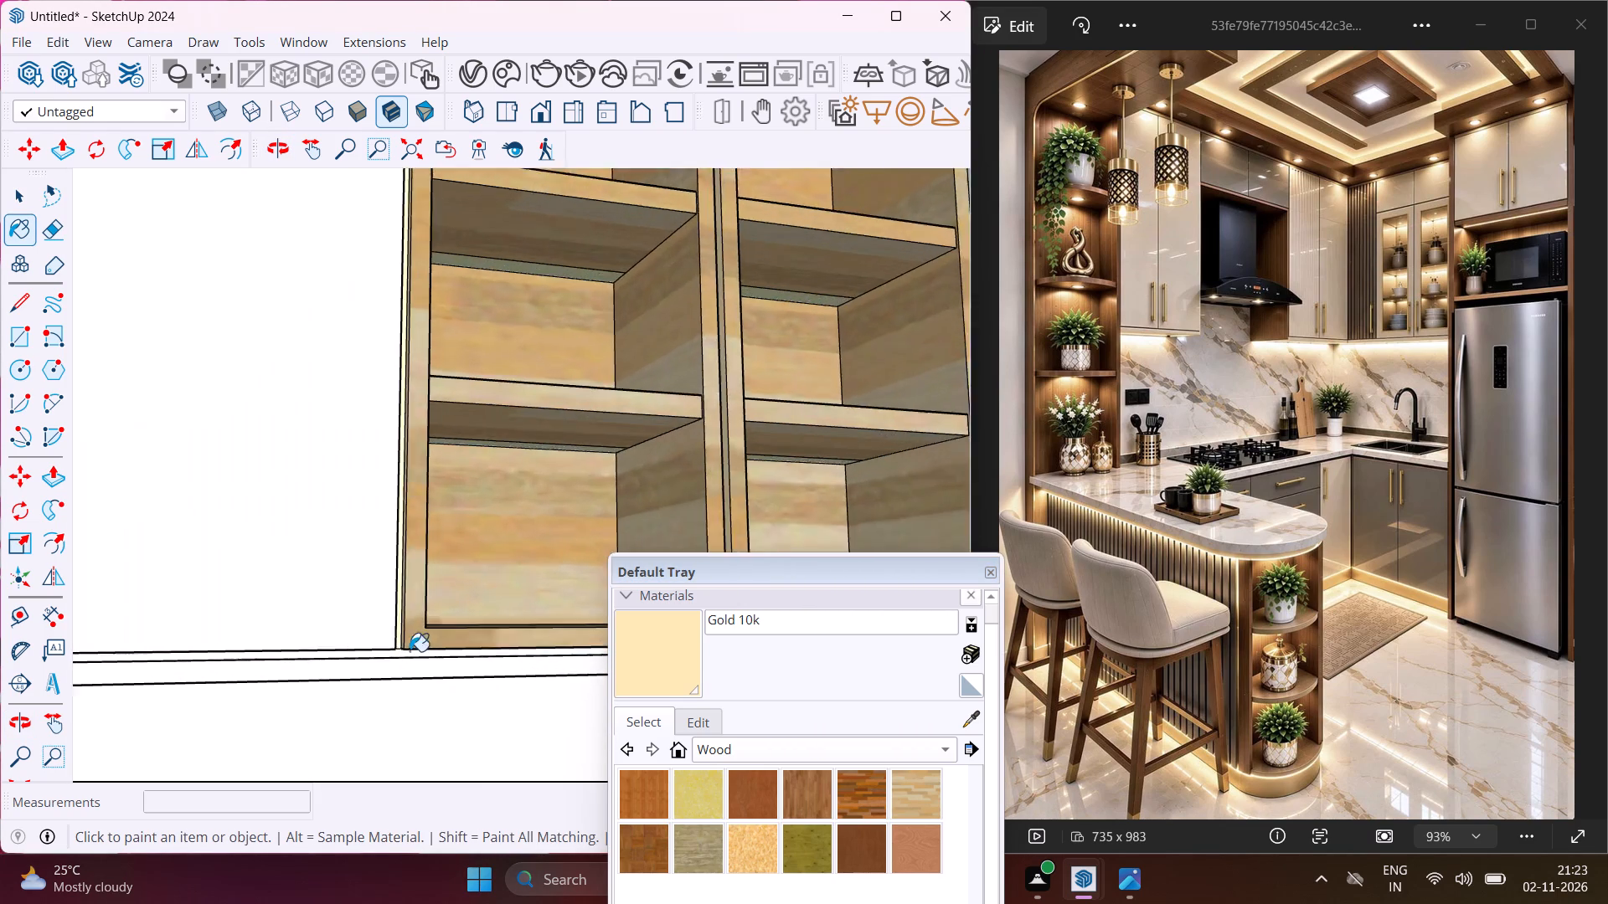
pyautogui.scroll(15, 400, 651)
pyautogui.click(403, 650)
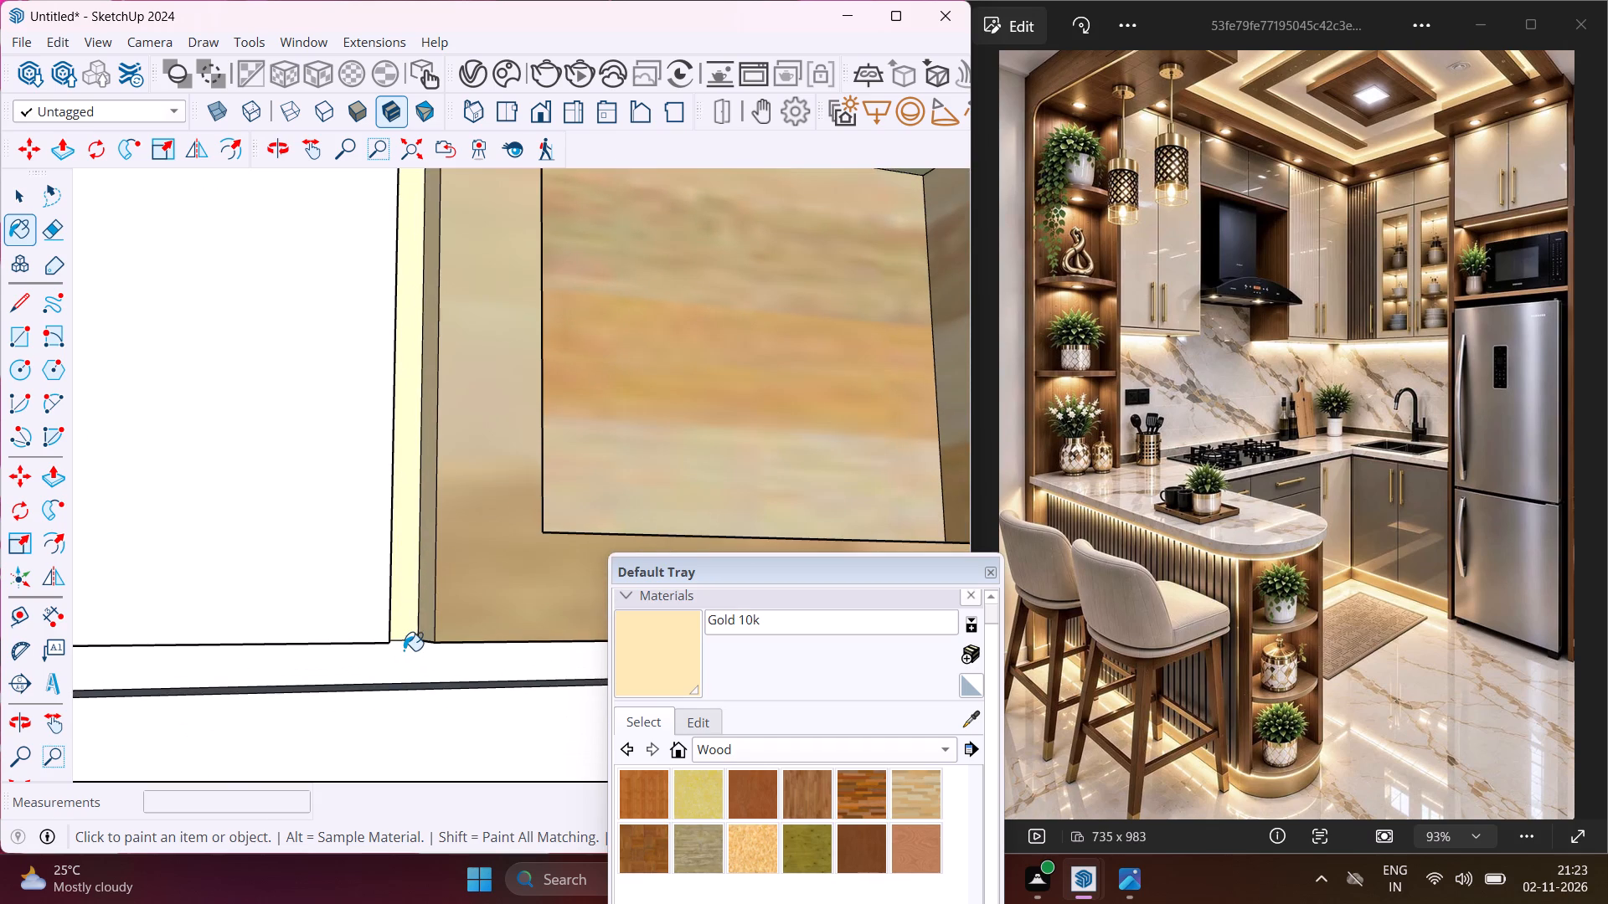
pyautogui.moveTo(420, 650); pyautogui.dragTo(460, 523, button='middle')
pyautogui.scroll(1, 420, 650)
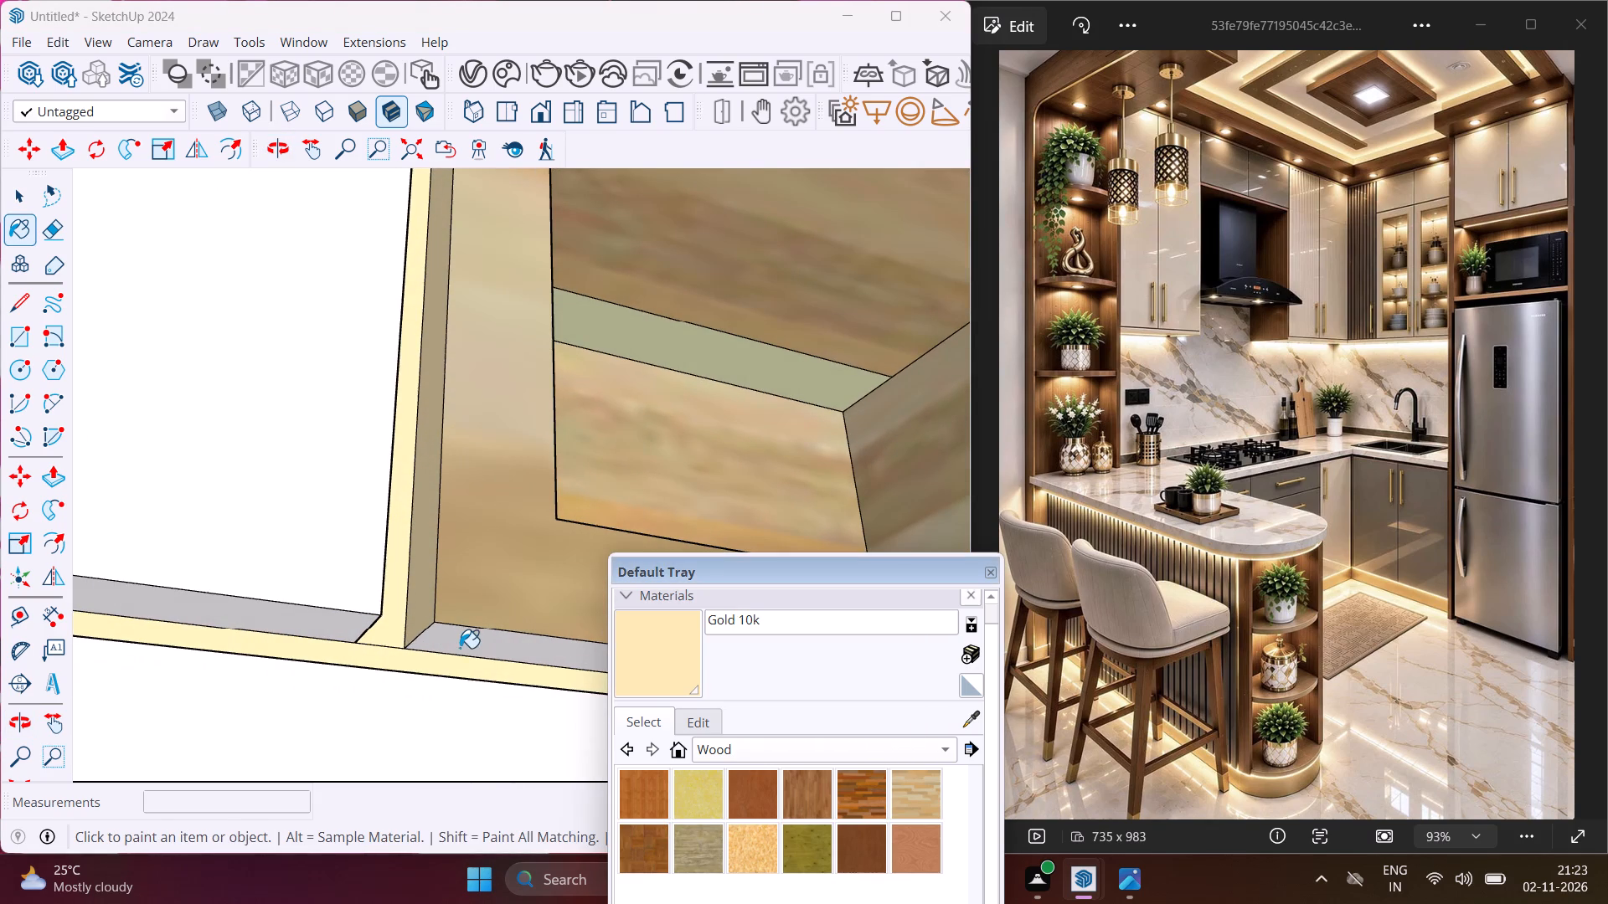
pyautogui.click(458, 638)
pyautogui.click(365, 630)
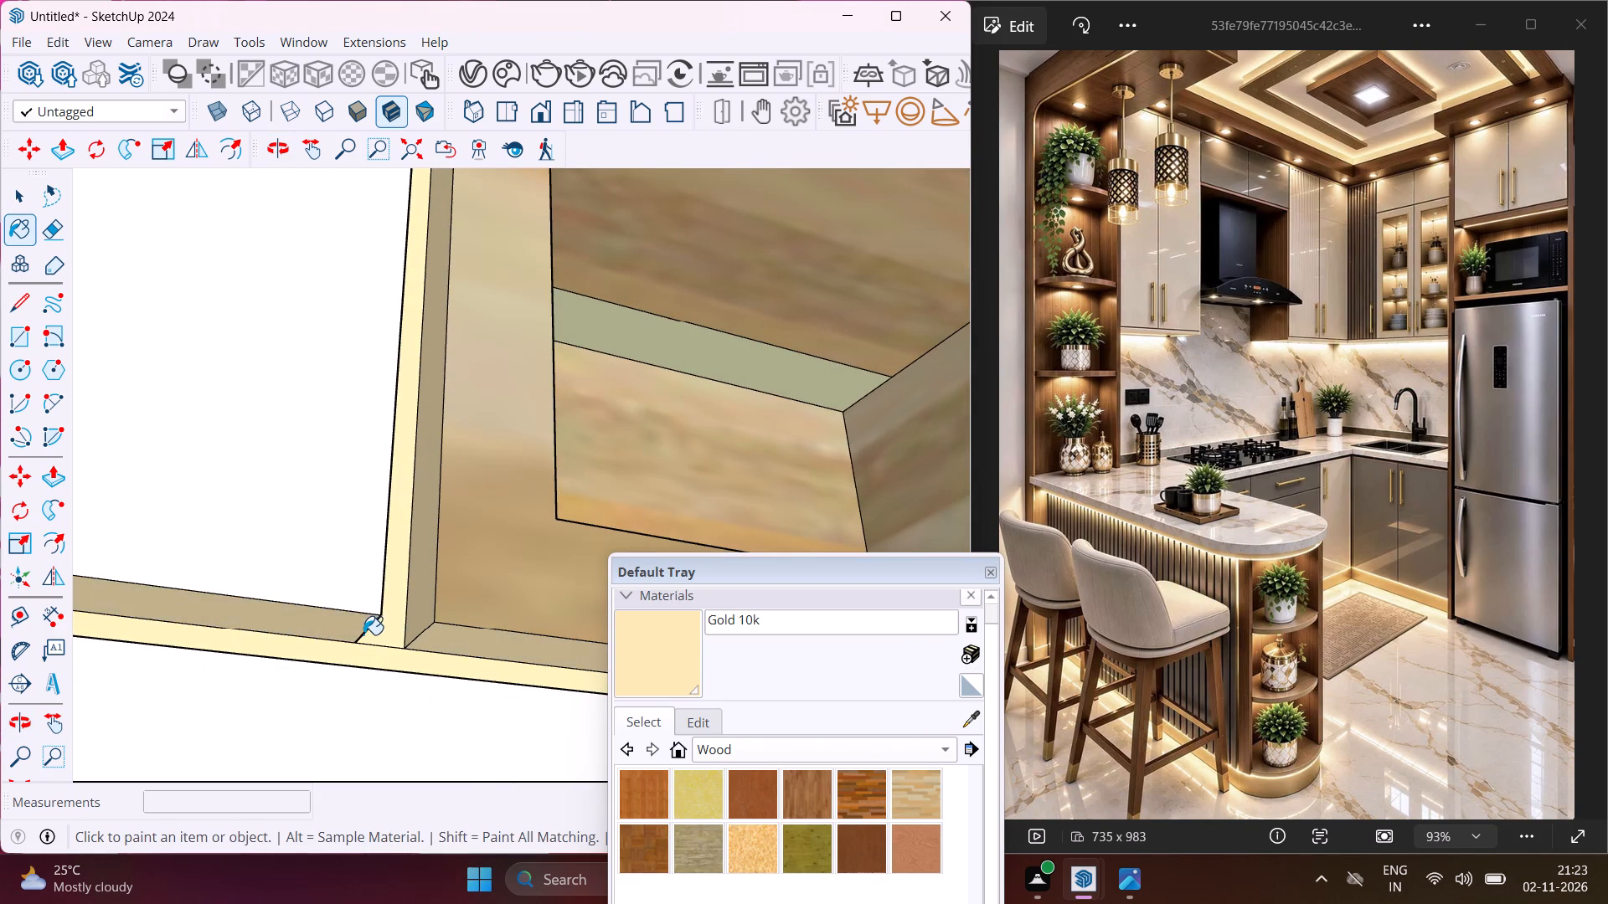
pyautogui.moveTo(363, 634); pyautogui.dragTo(419, 843, button='middle')
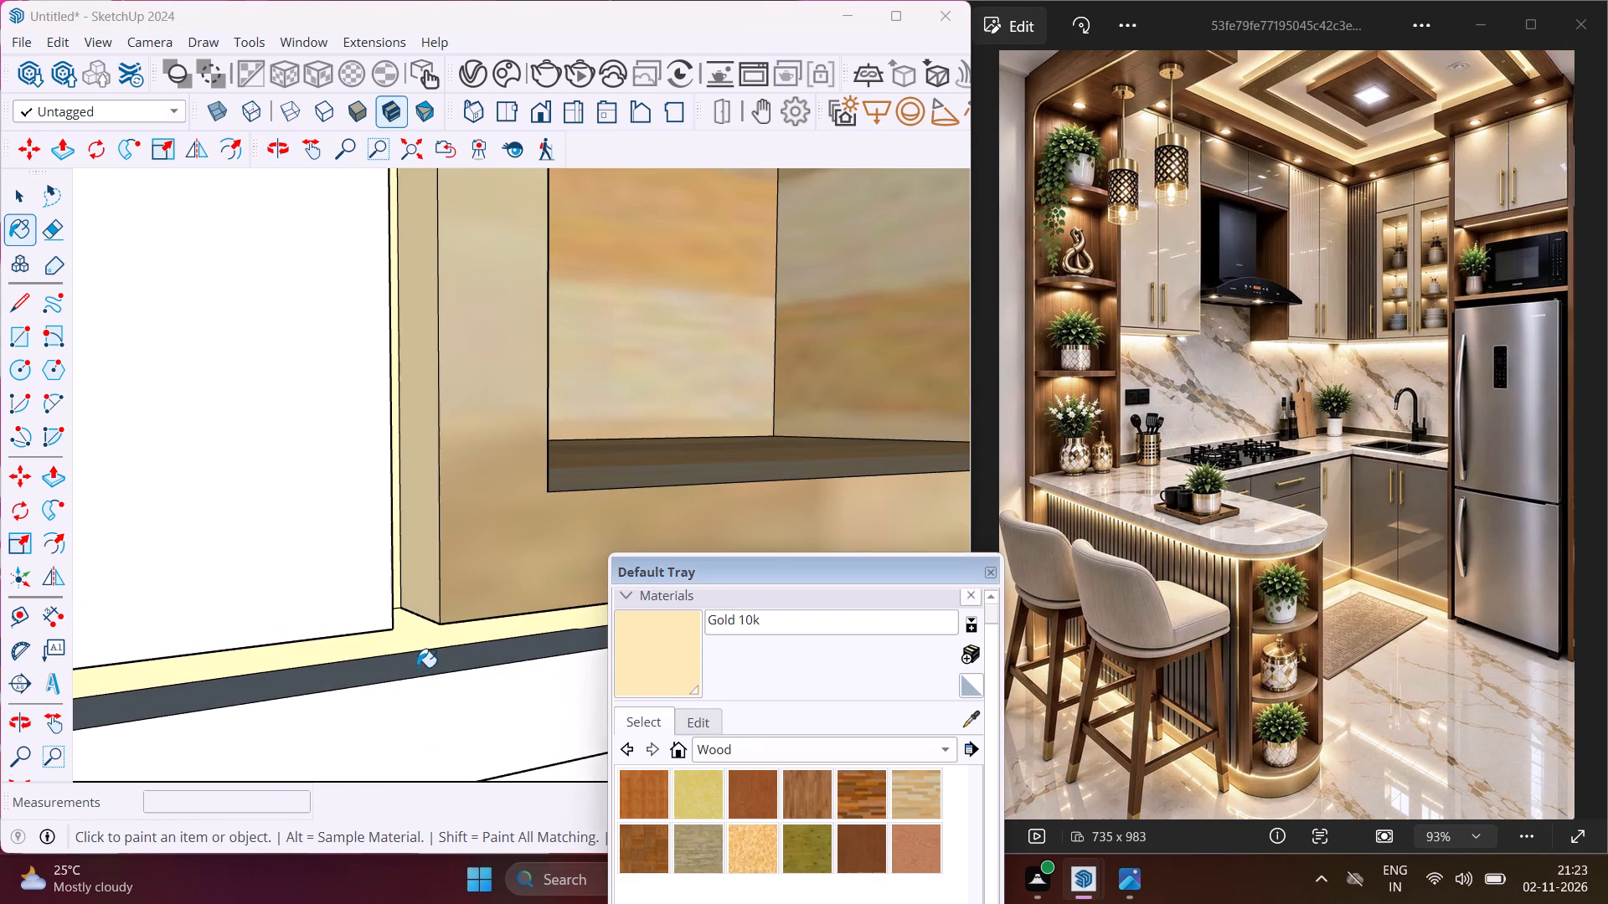
pyautogui.click(417, 667)
# Paint the second glass-door frame's bottom edge with Gold 10k.
pyautogui.scroll(-4, 372, 669)
pyautogui.moveTo(457, 636); pyautogui.dragTo(128, 632, button='middle')
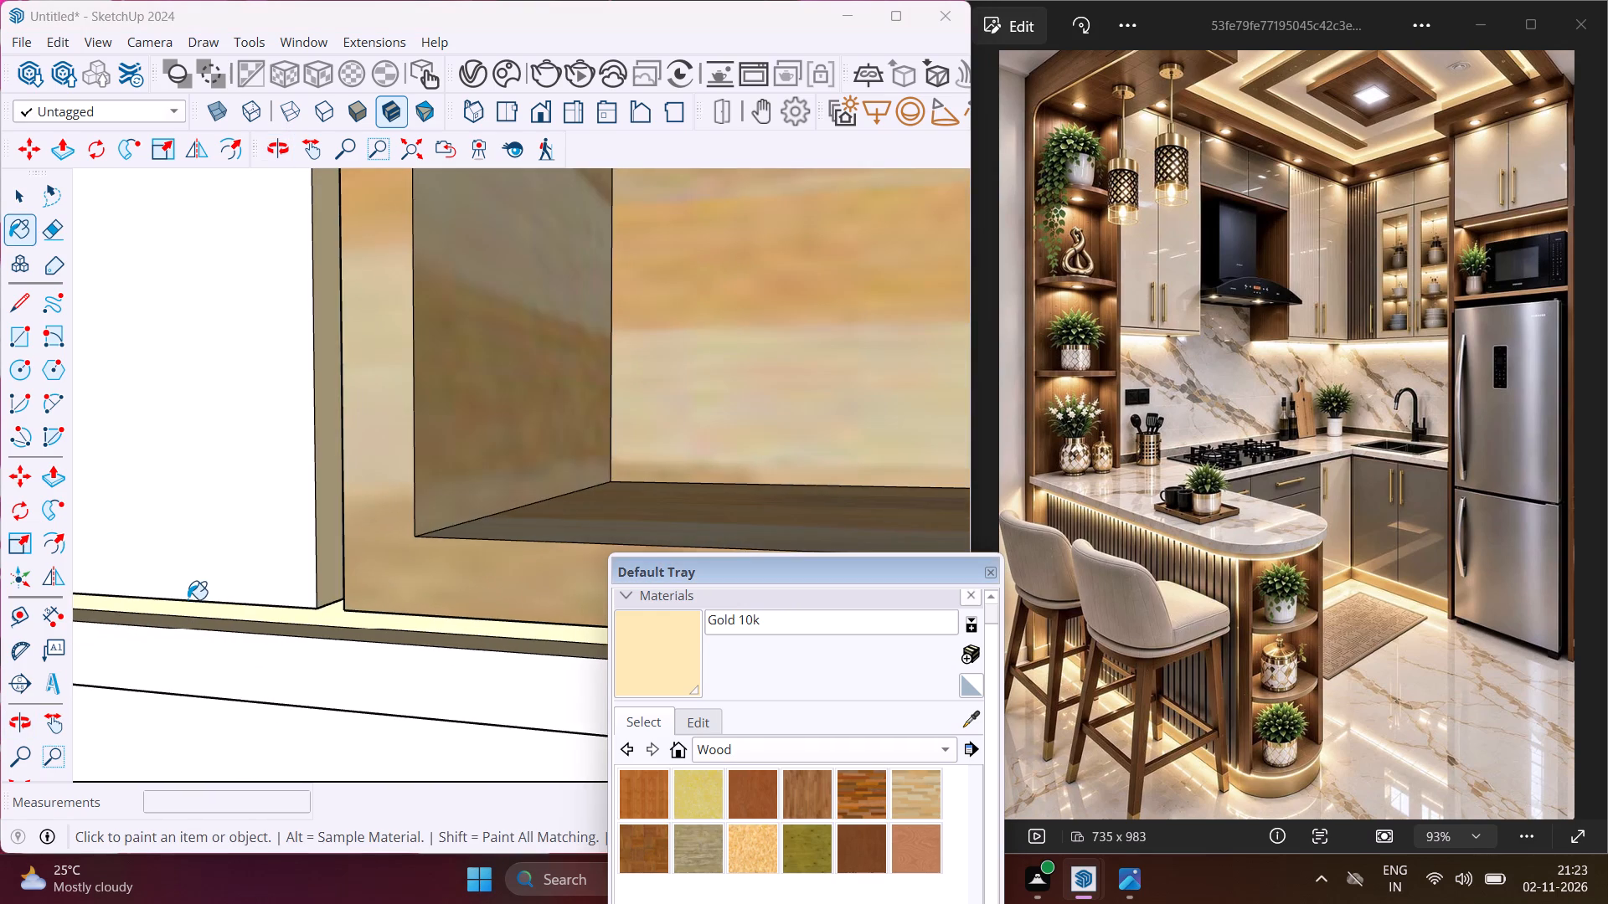
pyautogui.scroll(-14, 179, 600)
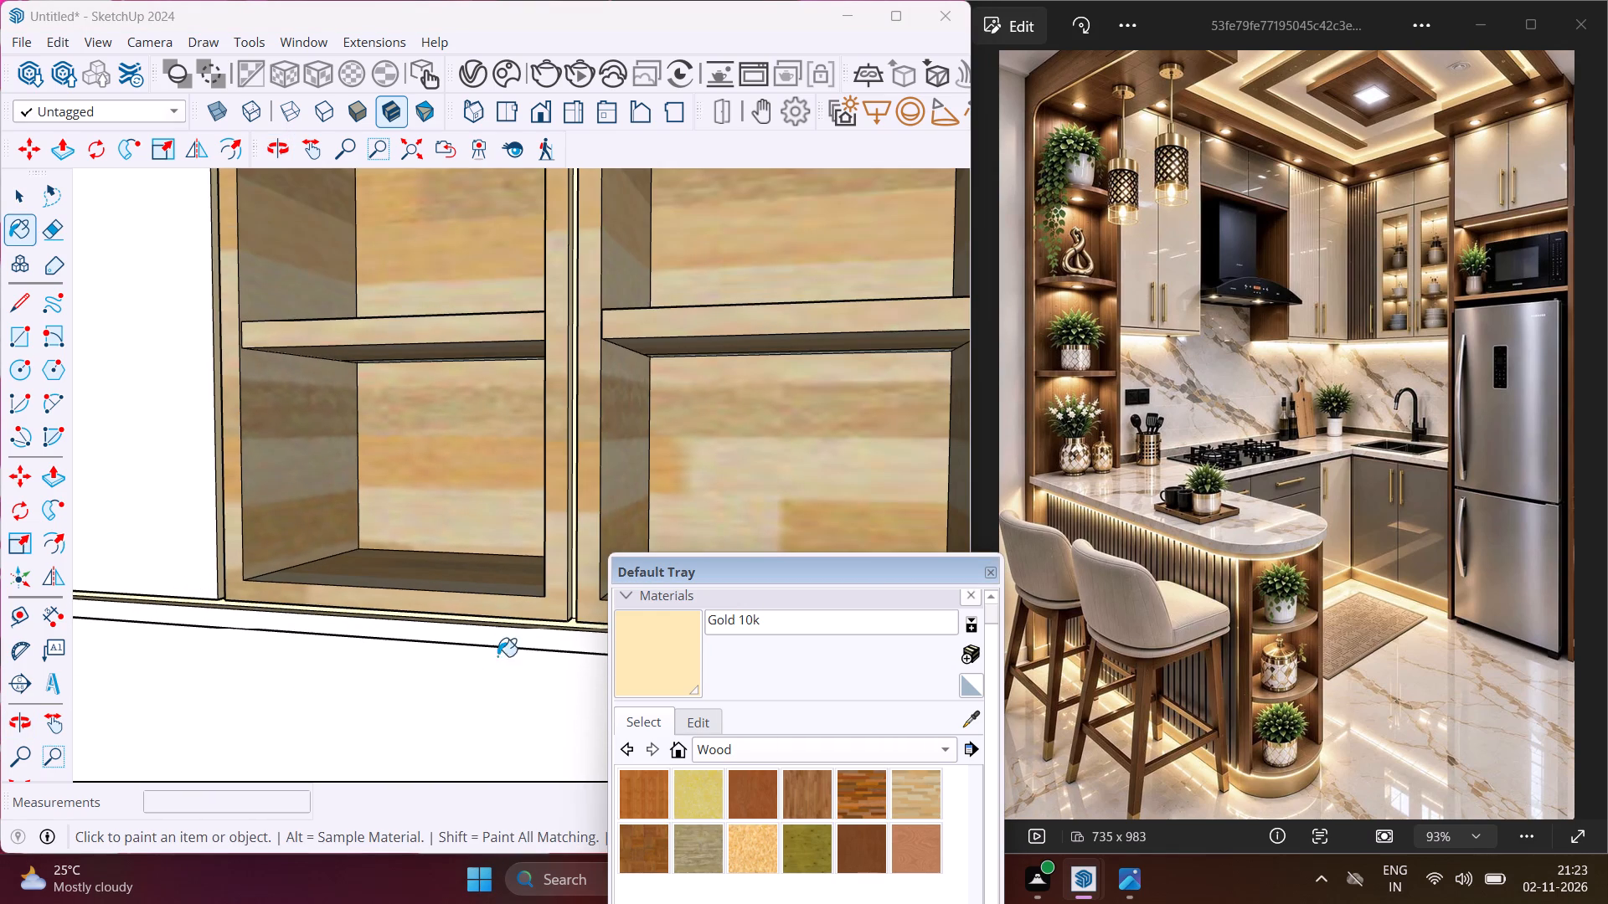
pyautogui.scroll(6, 576, 629)
pyautogui.moveTo(584, 627); pyautogui.dragTo(653, 465, button='middle')
pyautogui.scroll(3, 676, 455)
pyautogui.click(678, 465)
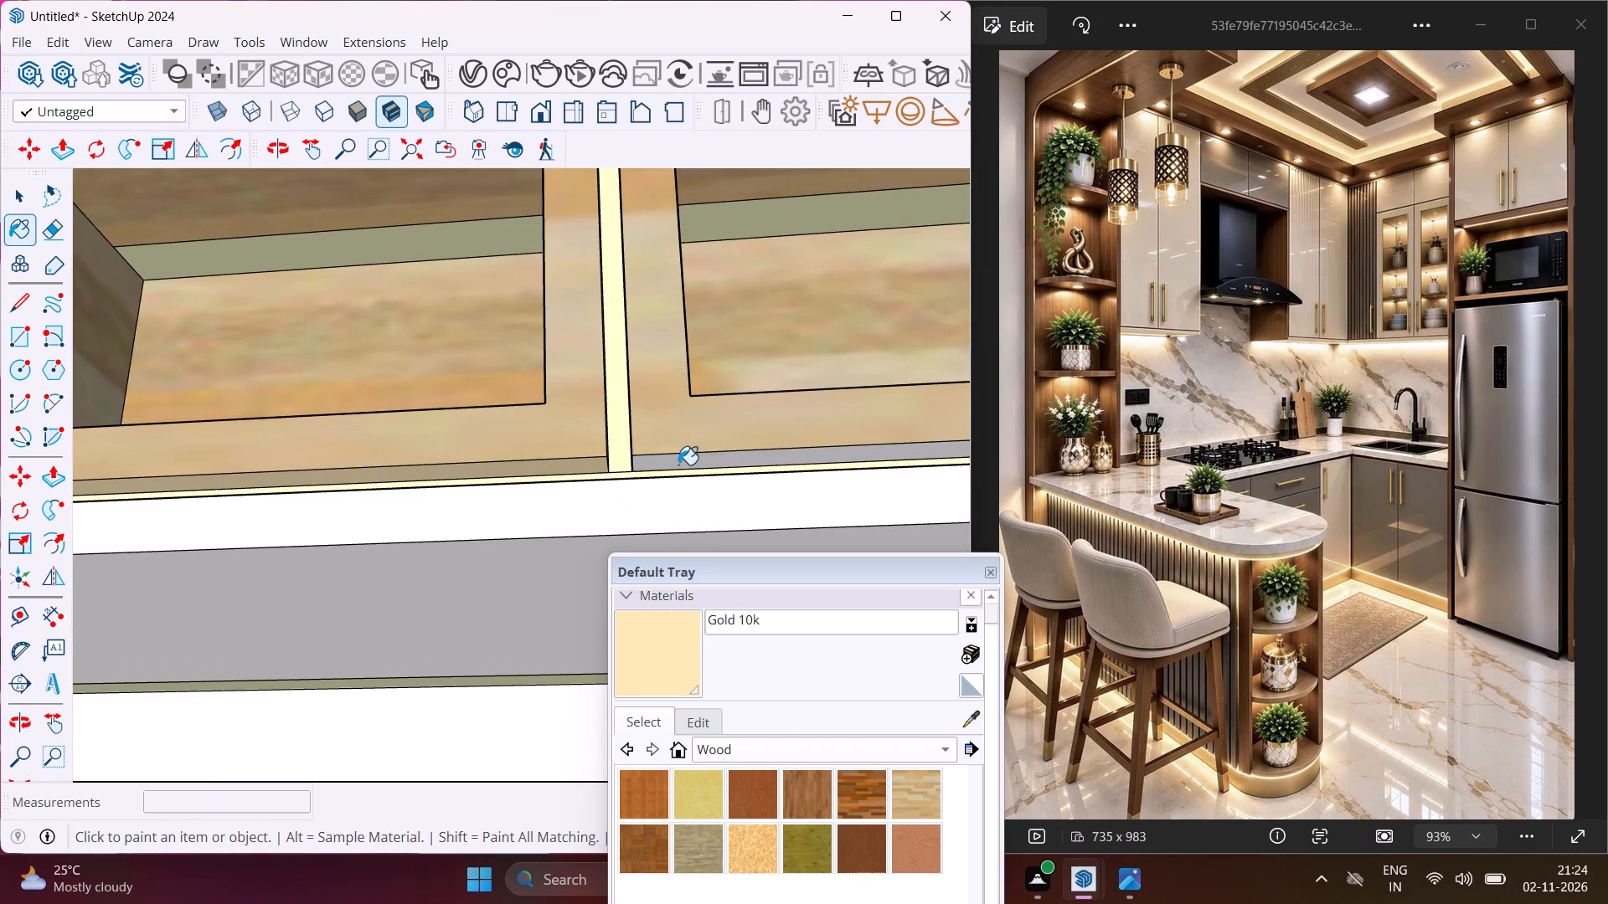
# Paint the recessed gap below the wall cabinet beside the range hood and its hood-side door's bottom edge with Gold 10k.
pyautogui.scroll(-12, 430, 501)
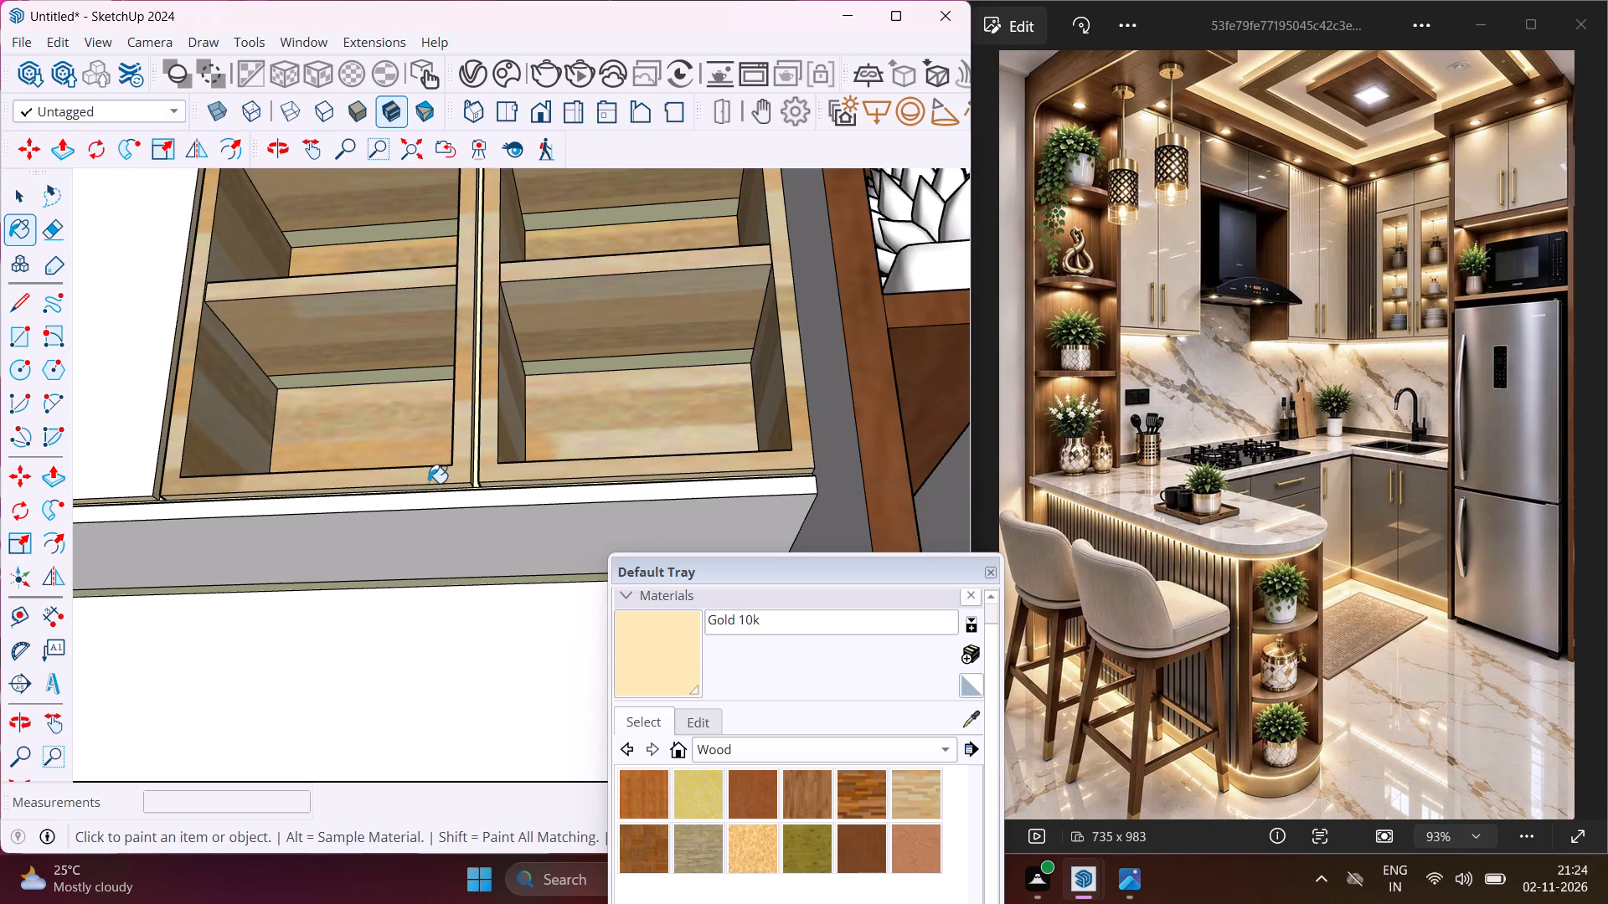
pyautogui.moveTo(720, 448); pyautogui.dragTo(734, 634, button='middle')
pyautogui.scroll(-1, 734, 634)
pyautogui.scroll(-3, 665, 471)
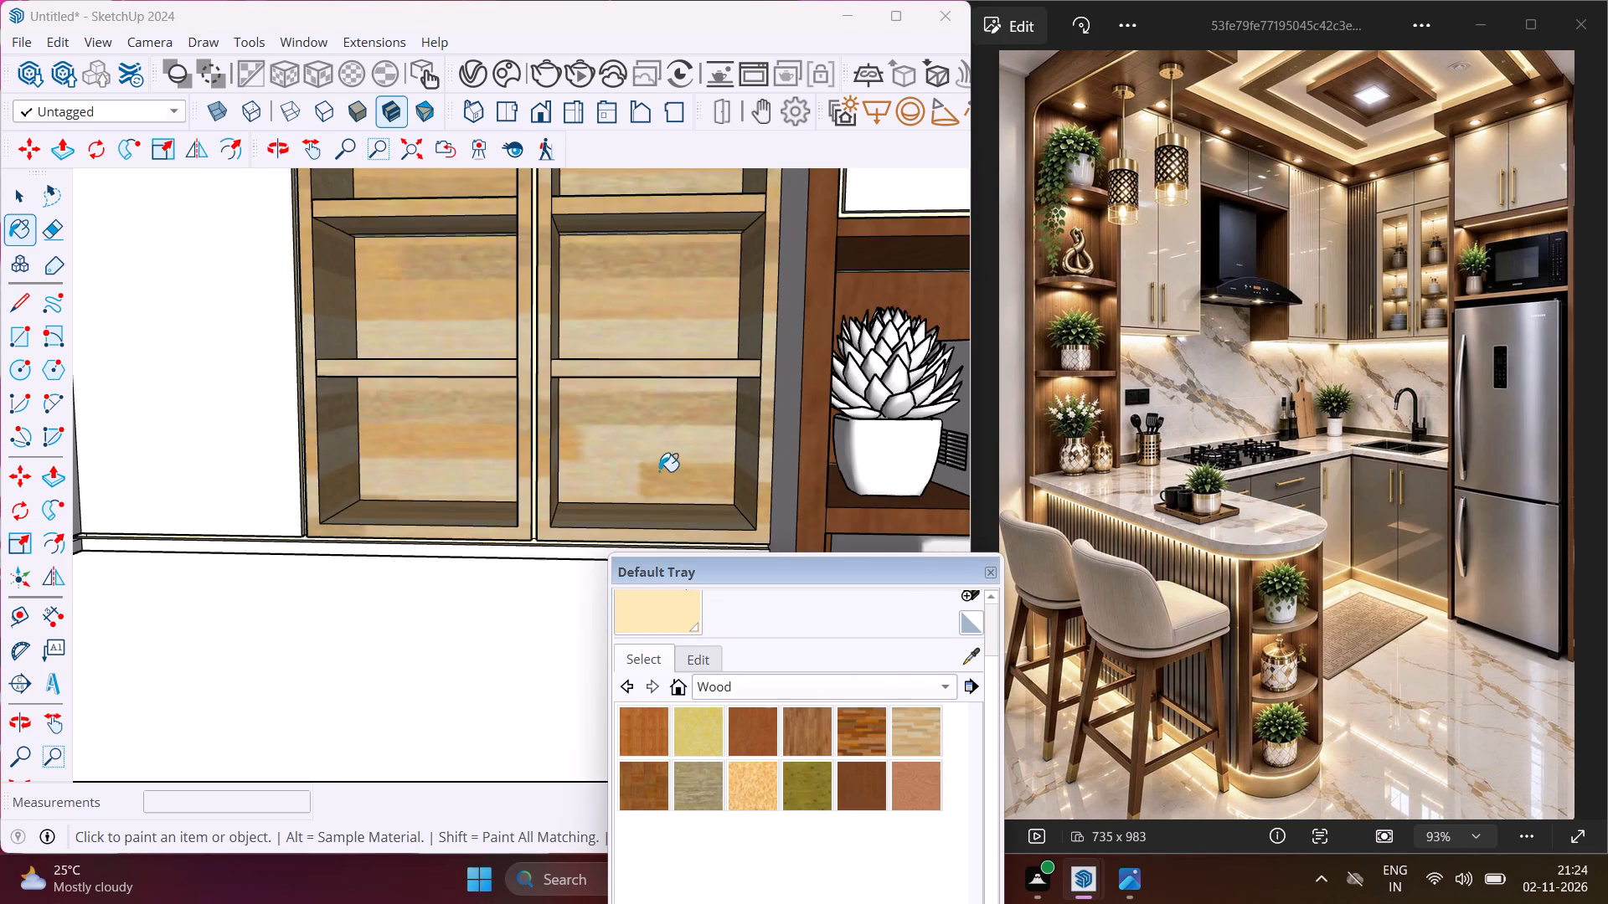
pyautogui.scroll(-4, 769, 119)
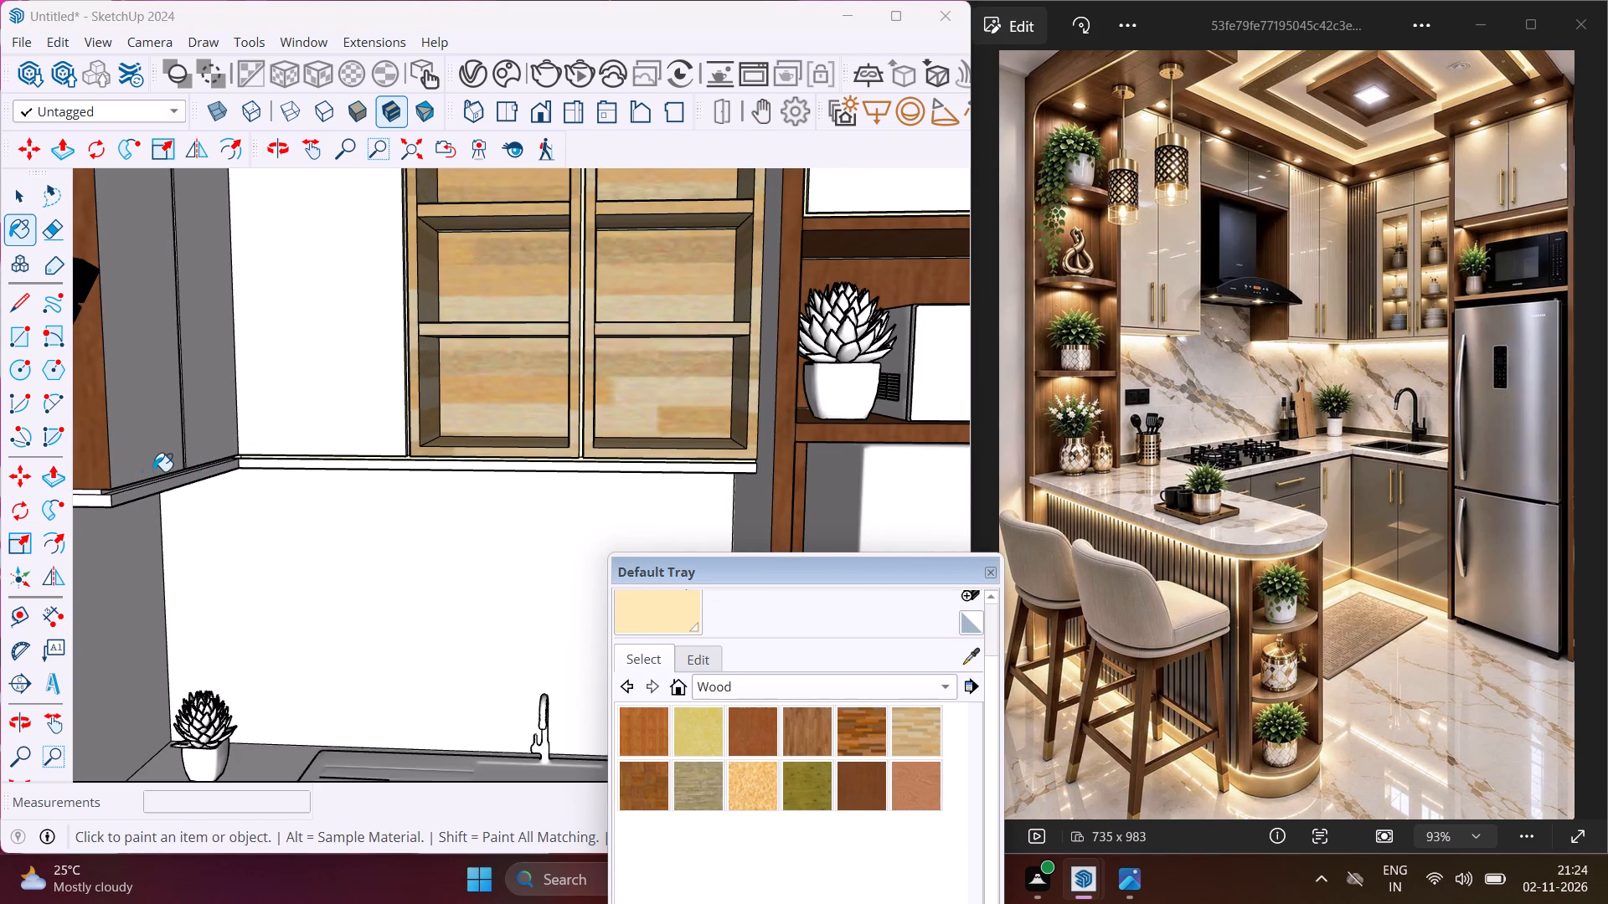
pyautogui.scroll(4, 139, 496)
pyautogui.scroll(-4, 531, 345)
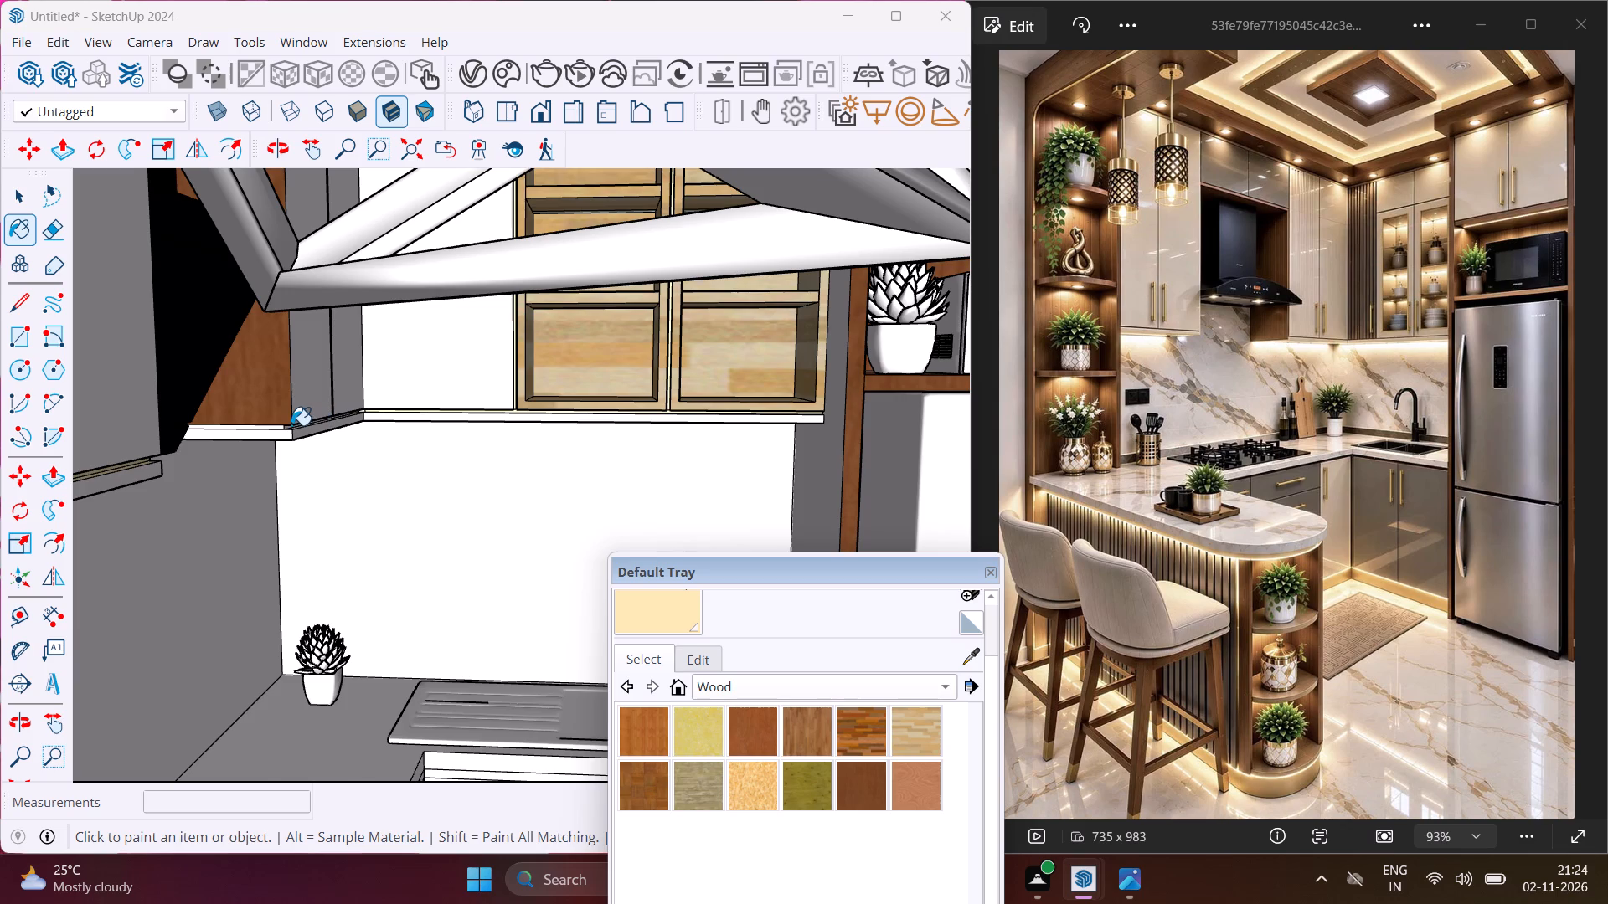
pyautogui.scroll(5, 291, 425)
pyautogui.scroll(18, 291, 425)
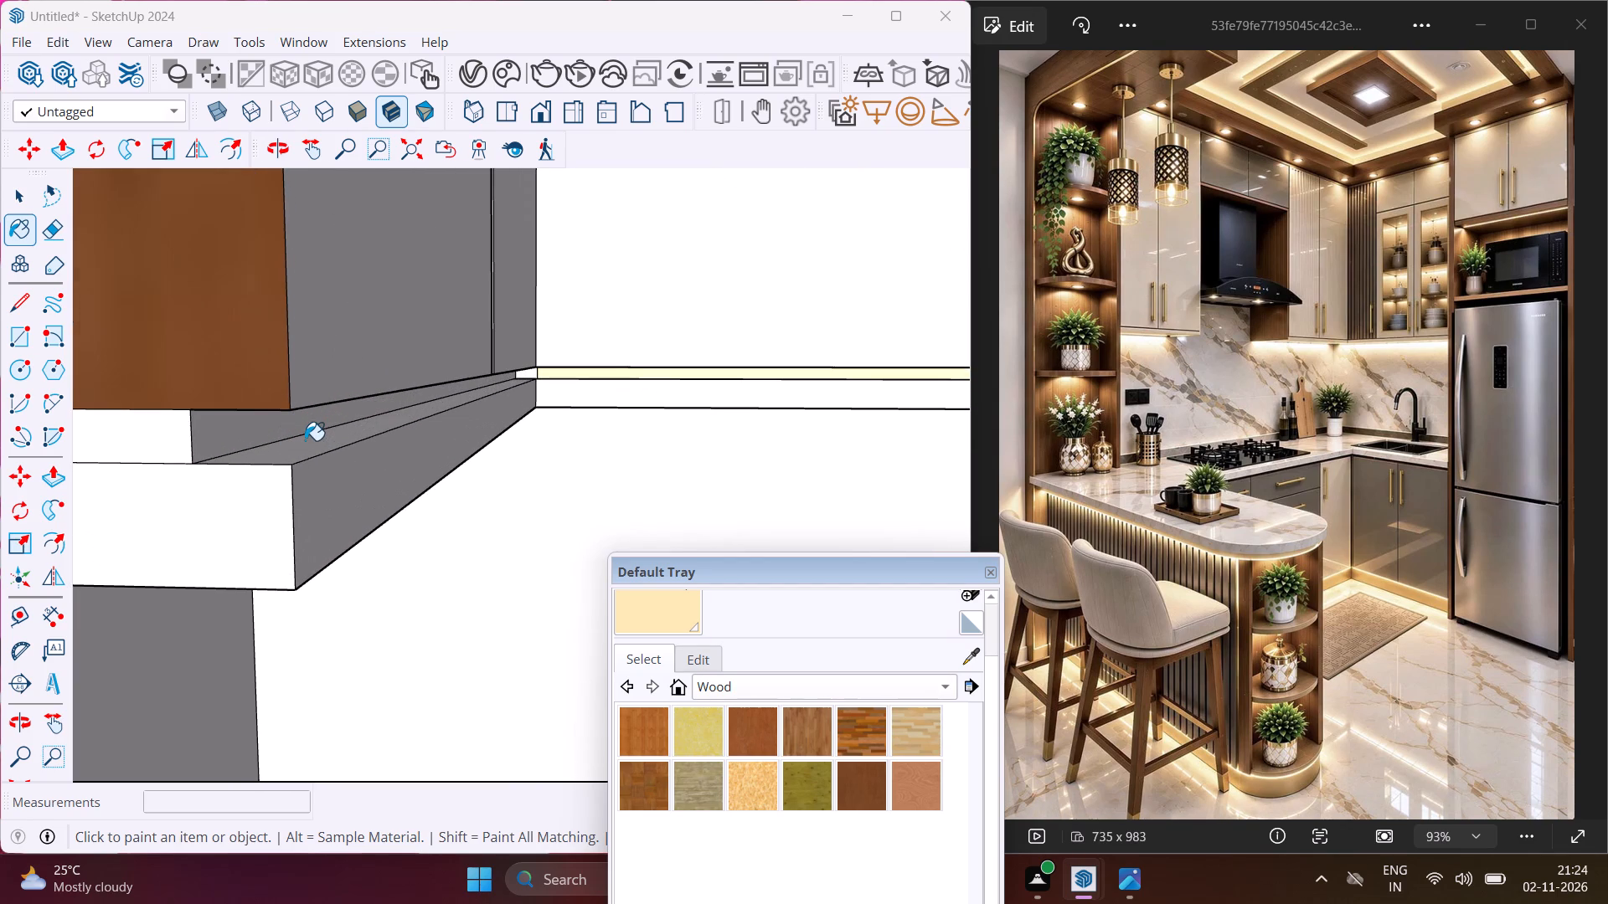
pyautogui.click(307, 445)
pyautogui.click(256, 429)
pyautogui.moveTo(261, 425); pyautogui.dragTo(269, 373, button='middle')
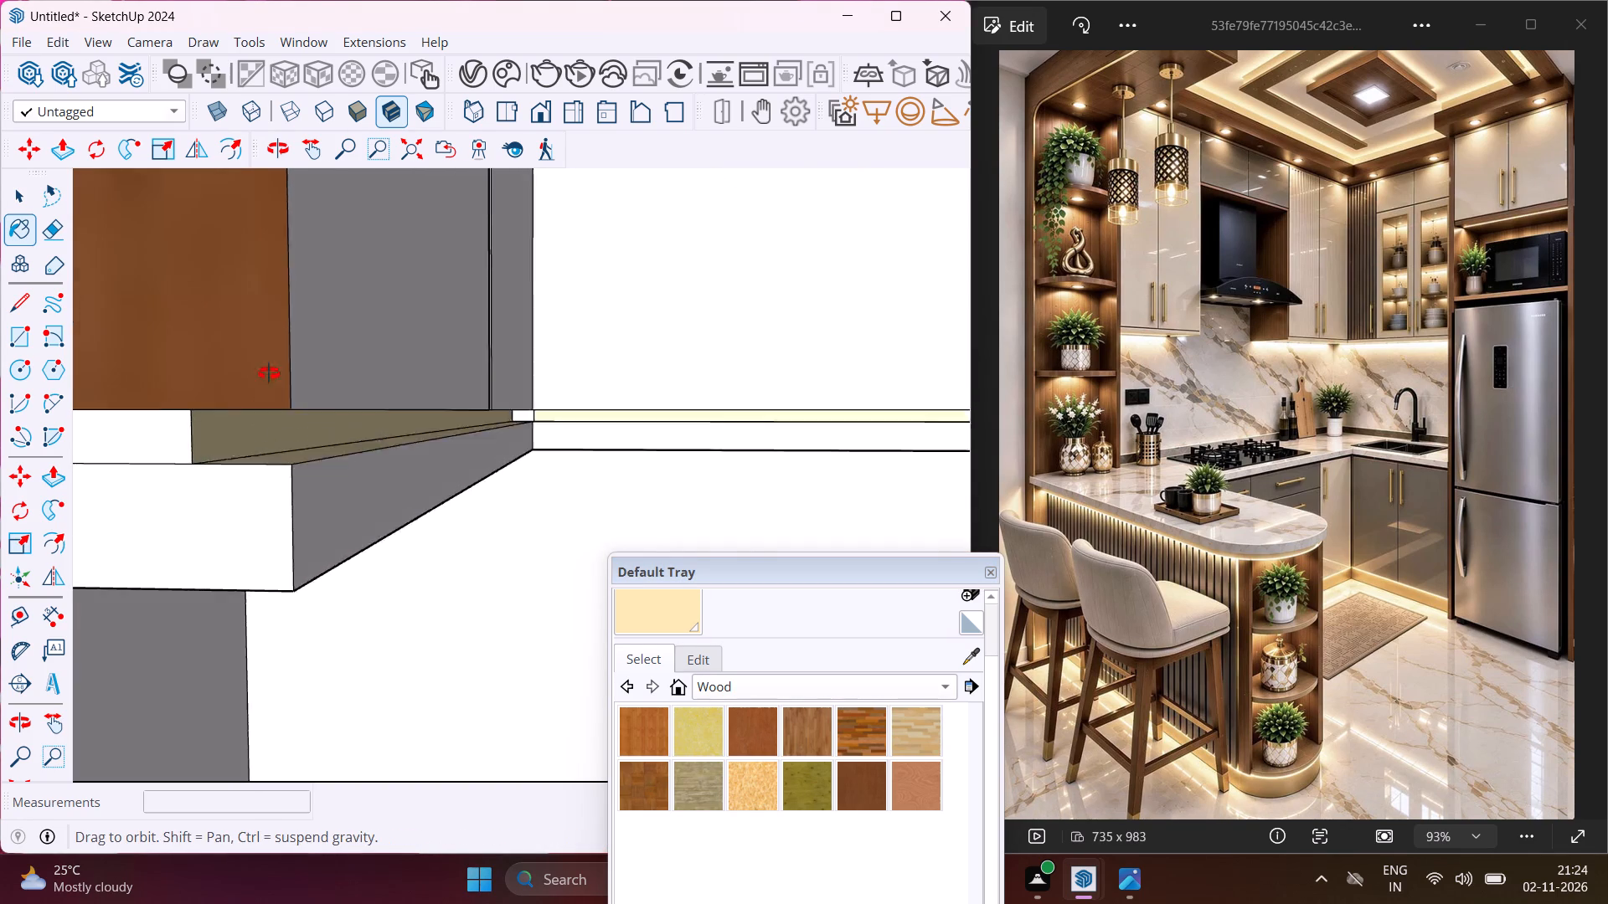
pyautogui.moveTo(269, 373); pyautogui.dragTo(297, 239, button='middle')
pyautogui.click(281, 444)
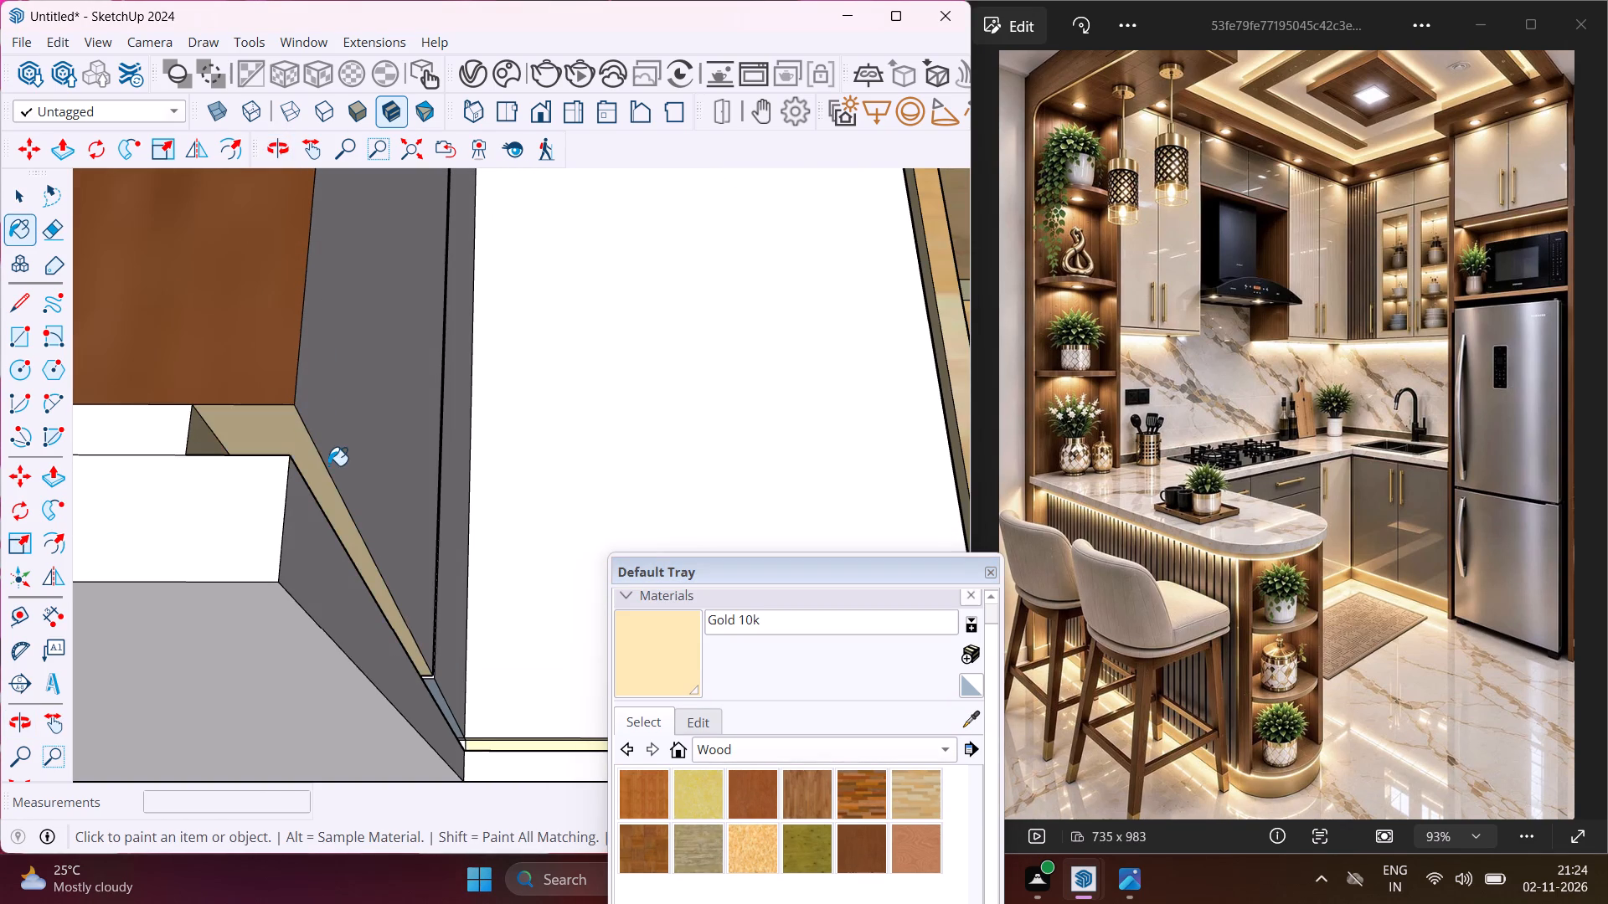
# Paint the corner-side door's bottom edge and the end of the bottom gap at the cabinet corner with Gold 10k.
pyautogui.scroll(-4, 328, 465)
pyautogui.scroll(11, 439, 683)
pyautogui.click(416, 684)
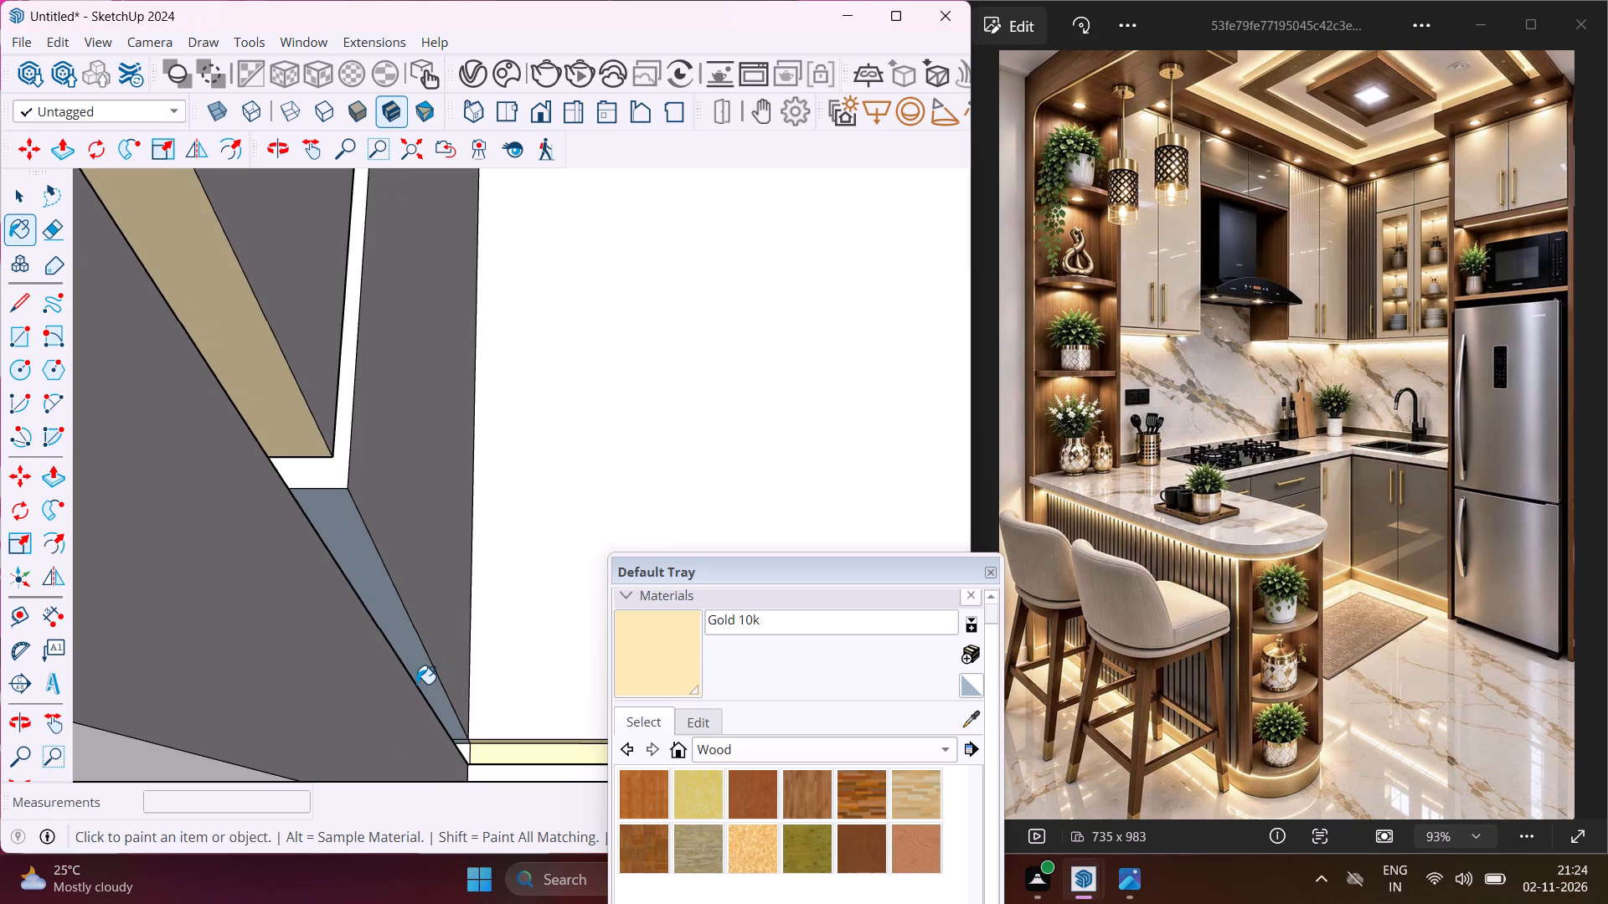
pyautogui.scroll(3, 458, 739)
pyautogui.click(463, 756)
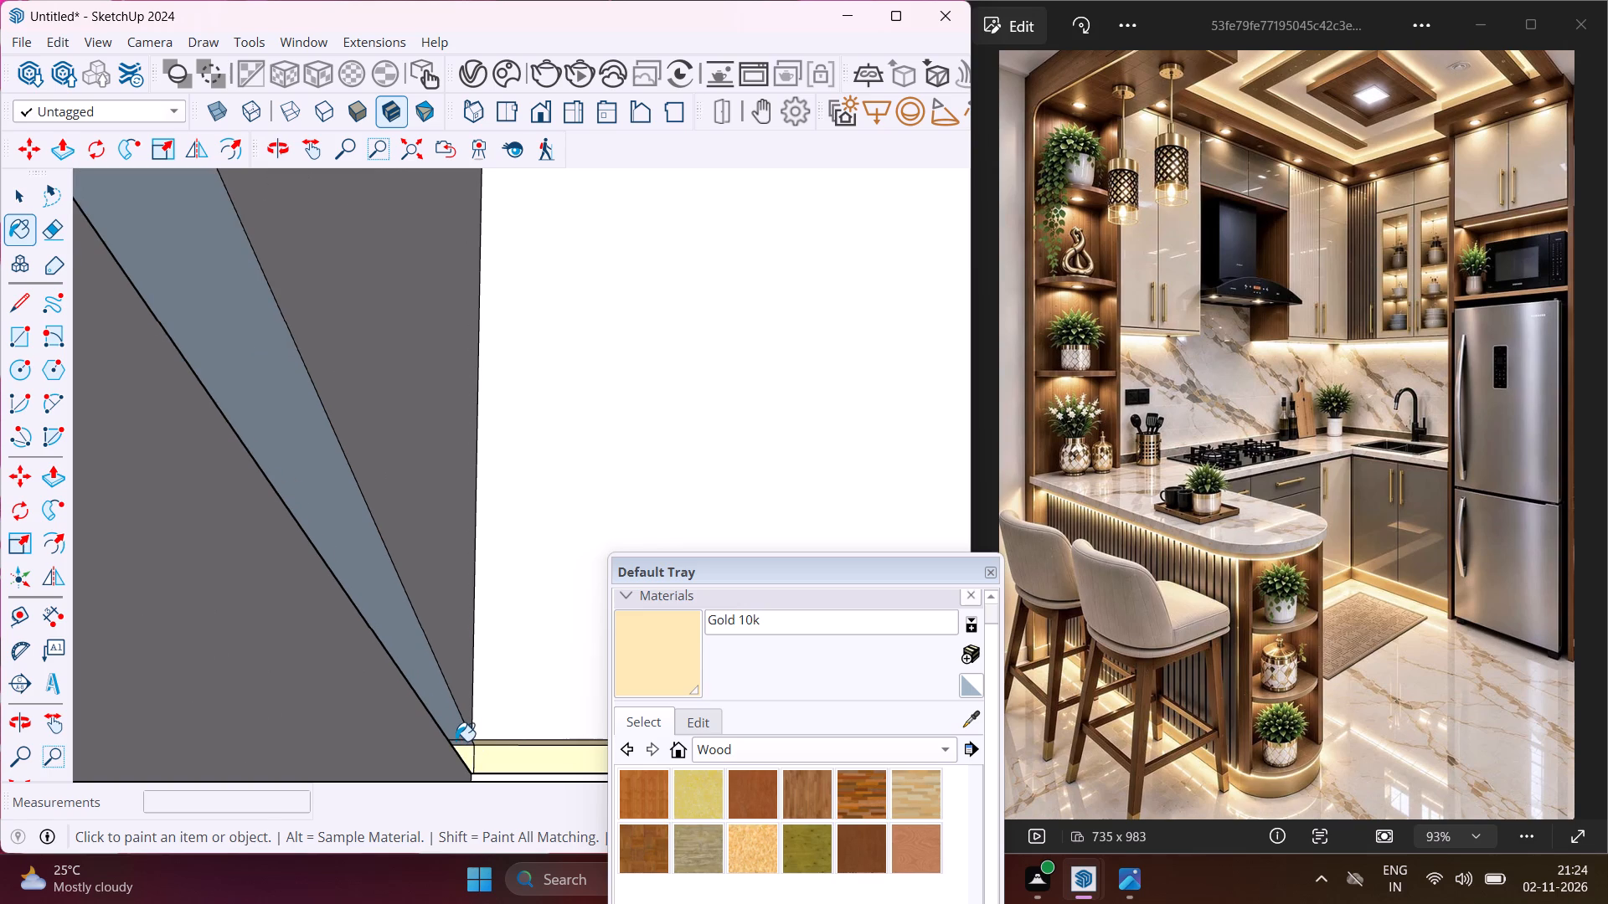
pyautogui.scroll(3, 456, 741)
pyautogui.click(451, 733)
pyautogui.scroll(4, 468, 748)
pyautogui.click(468, 748)
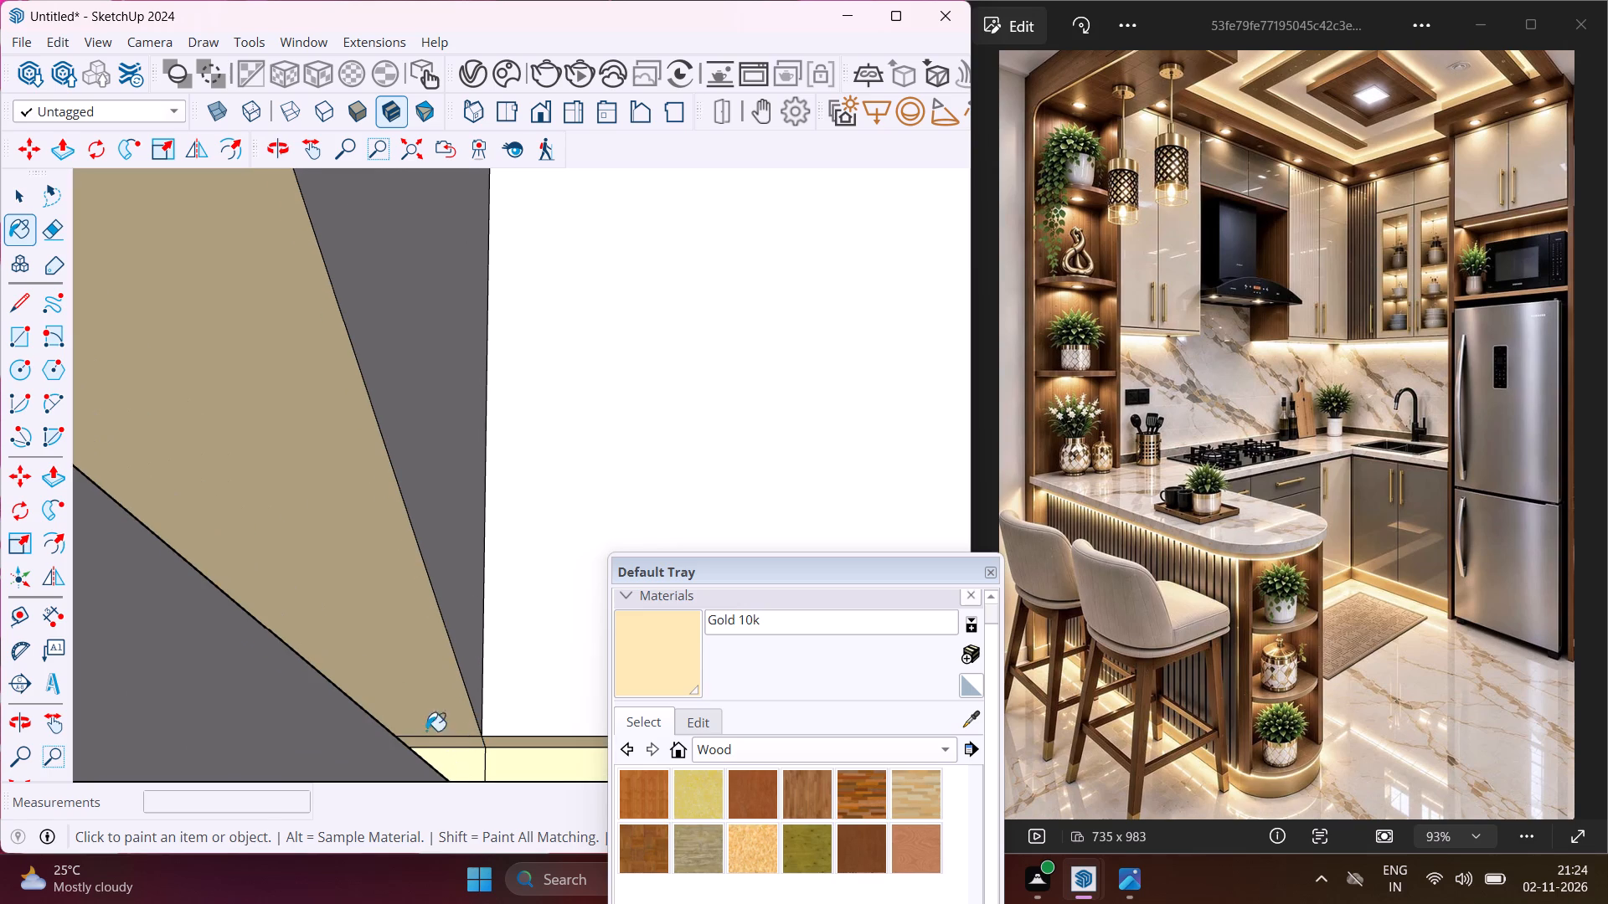
# Paint the vertical gap between the two tall doors beside the hood, including both facing door edges, with Gold 10k.
pyautogui.moveTo(420, 727); pyautogui.dragTo(394, 792, button='middle')
pyautogui.scroll(-5, 425, 626)
pyautogui.scroll(-7, 415, 542)
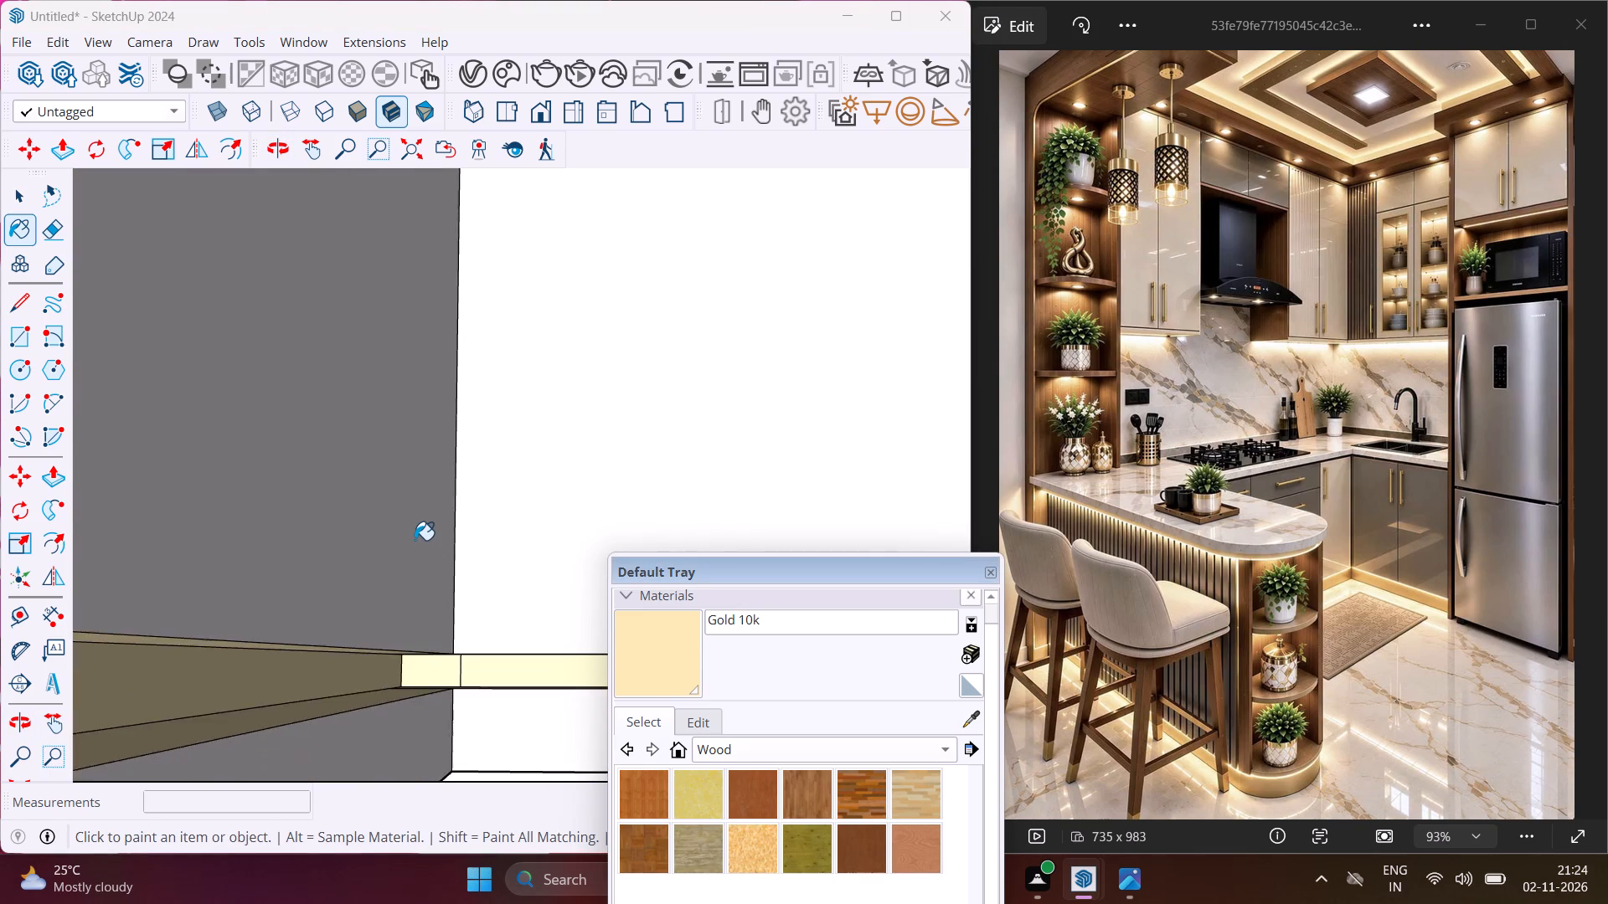
pyautogui.scroll(-8, 415, 540)
pyautogui.scroll(4, 322, 514)
pyautogui.scroll(3, 257, 530)
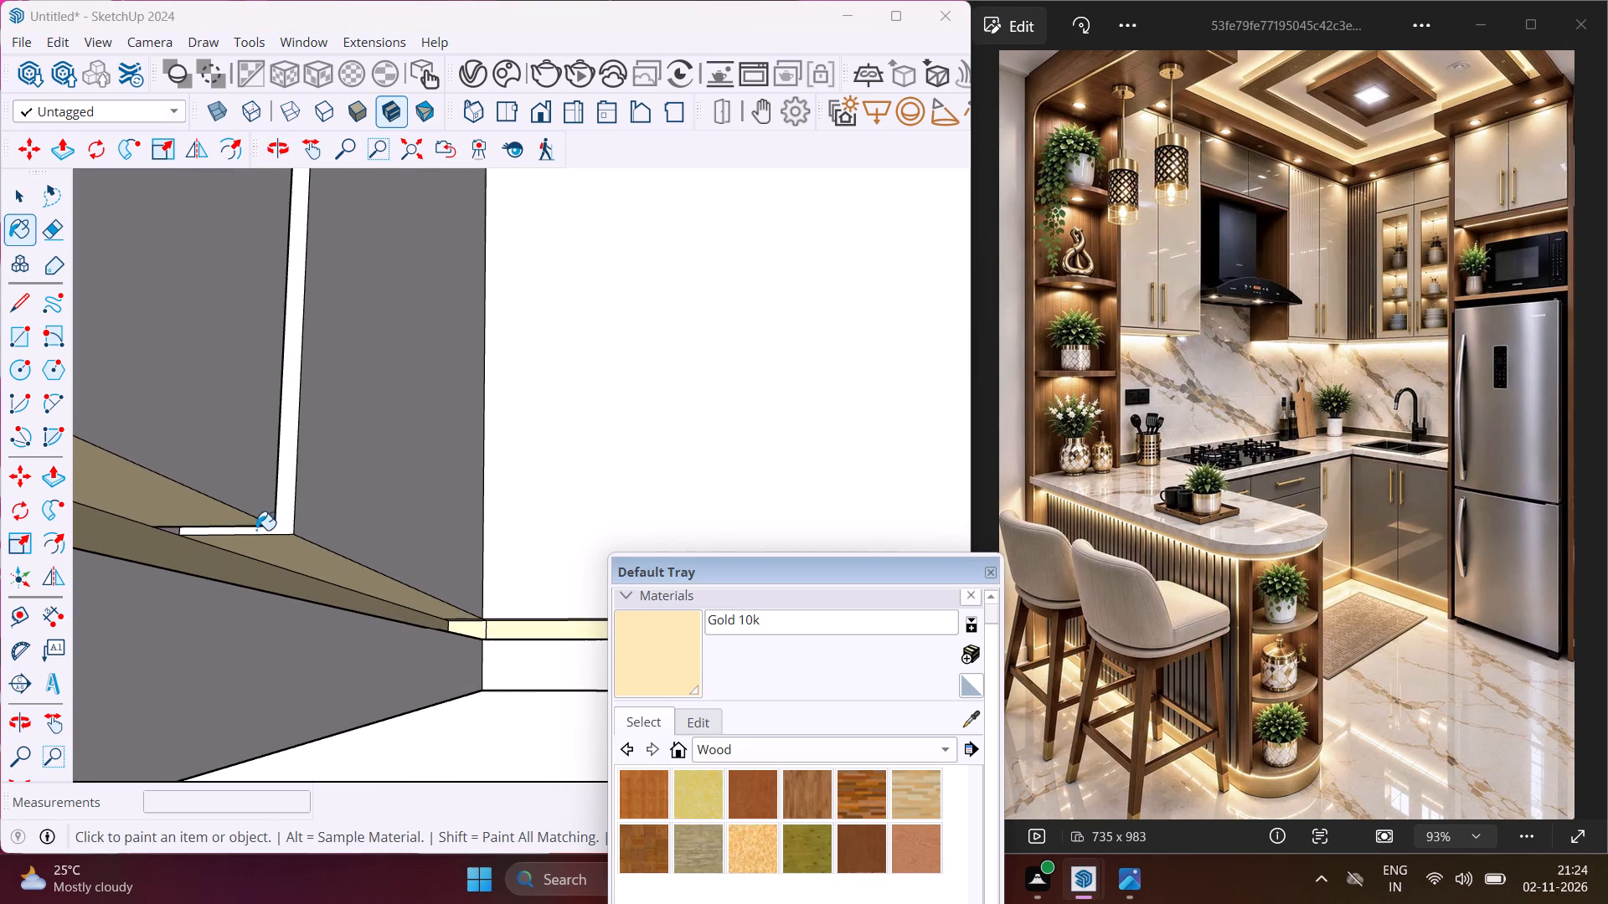
pyautogui.click(277, 523)
pyautogui.scroll(1, 279, 522)
pyautogui.moveTo(226, 596); pyautogui.dragTo(103, 685, button='middle')
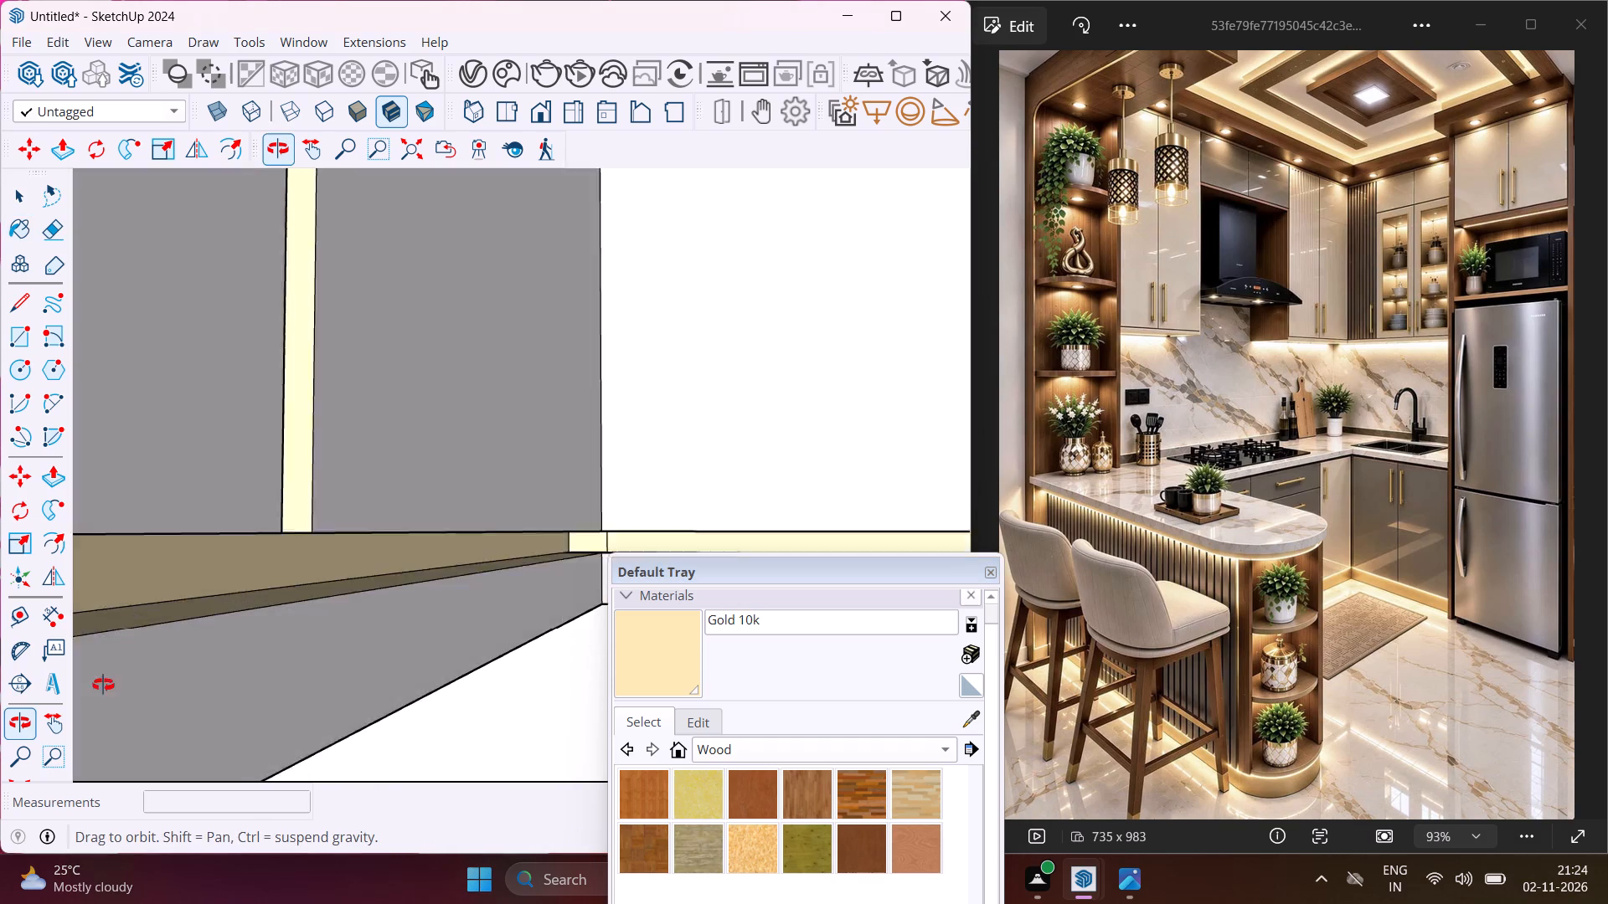
pyautogui.moveTo(103, 685); pyautogui.dragTo(77, 698, button='middle')
pyautogui.moveTo(351, 499); pyautogui.dragTo(42, 547, button='middle')
pyautogui.scroll(3, 354, 448)
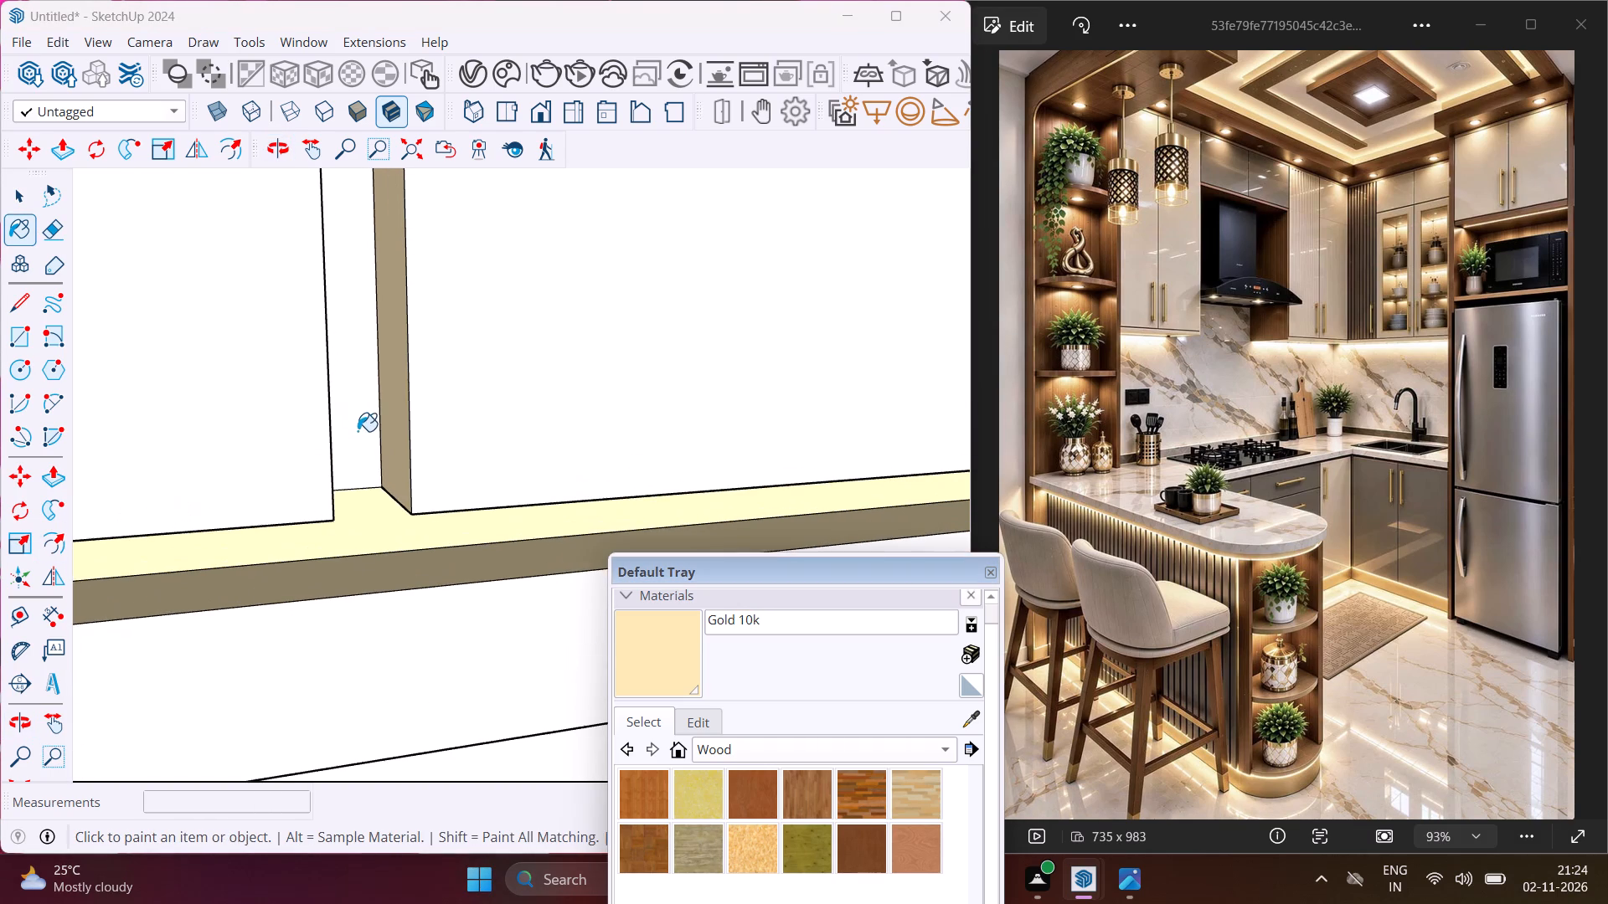
pyautogui.click(358, 431)
pyautogui.moveTo(358, 431); pyautogui.dragTo(237, 456, button='middle')
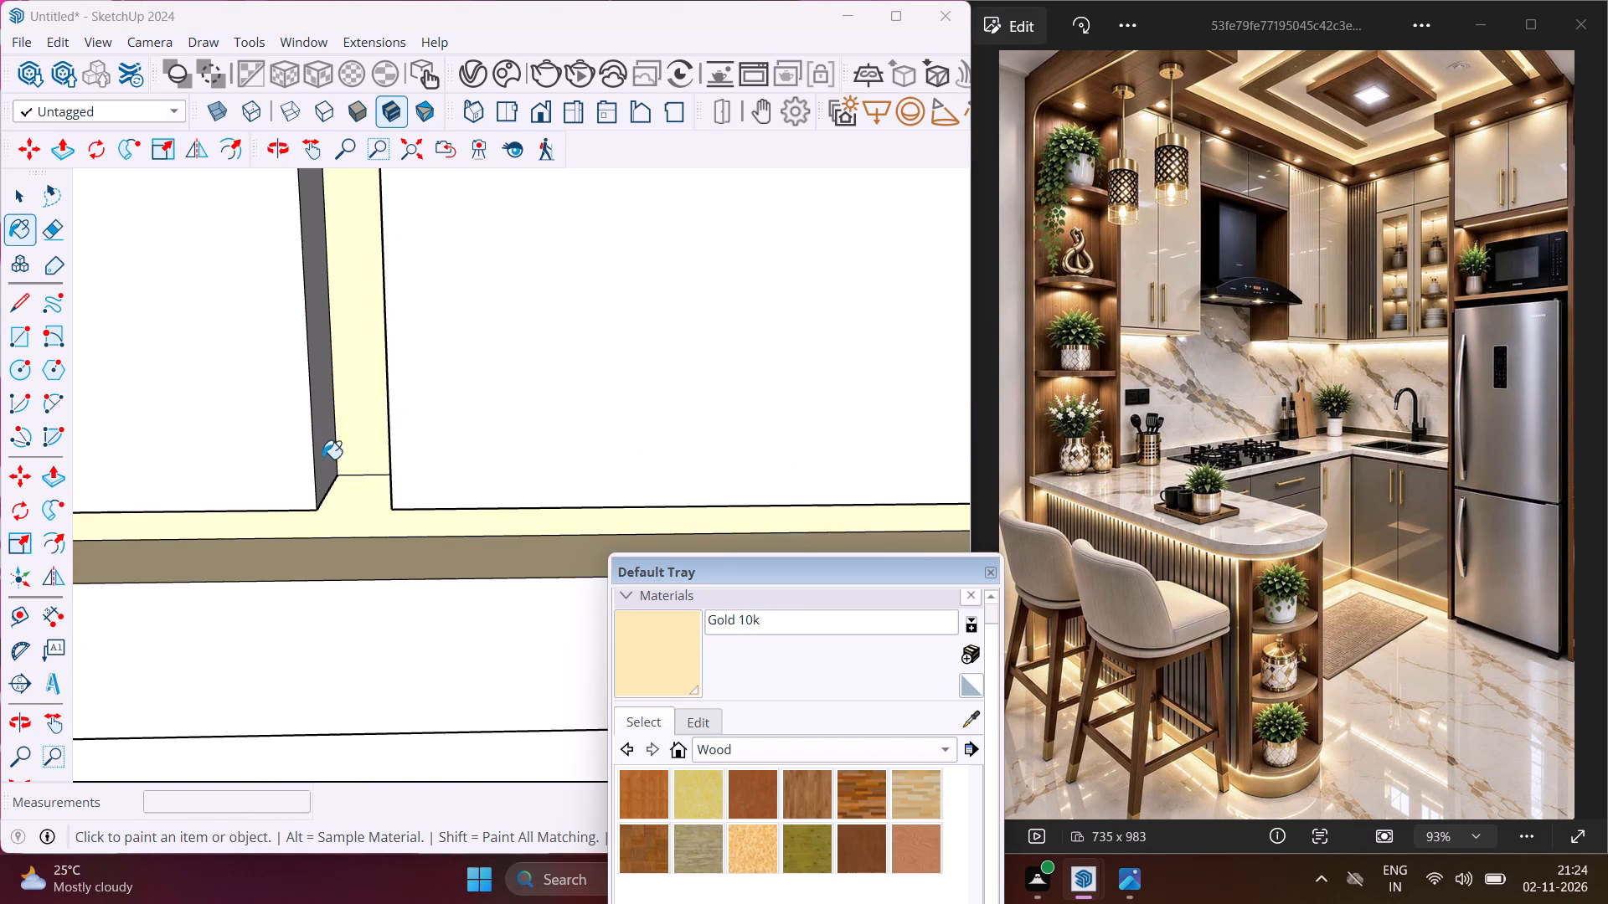
pyautogui.click(322, 459)
# Examine the wall cabinets, fridge unit, ceiling and overall kitchen for gaps and edges still lacking material.
pyautogui.moveTo(328, 445); pyautogui.dragTo(465, 460, button='middle')
pyautogui.scroll(-8, 465, 460)
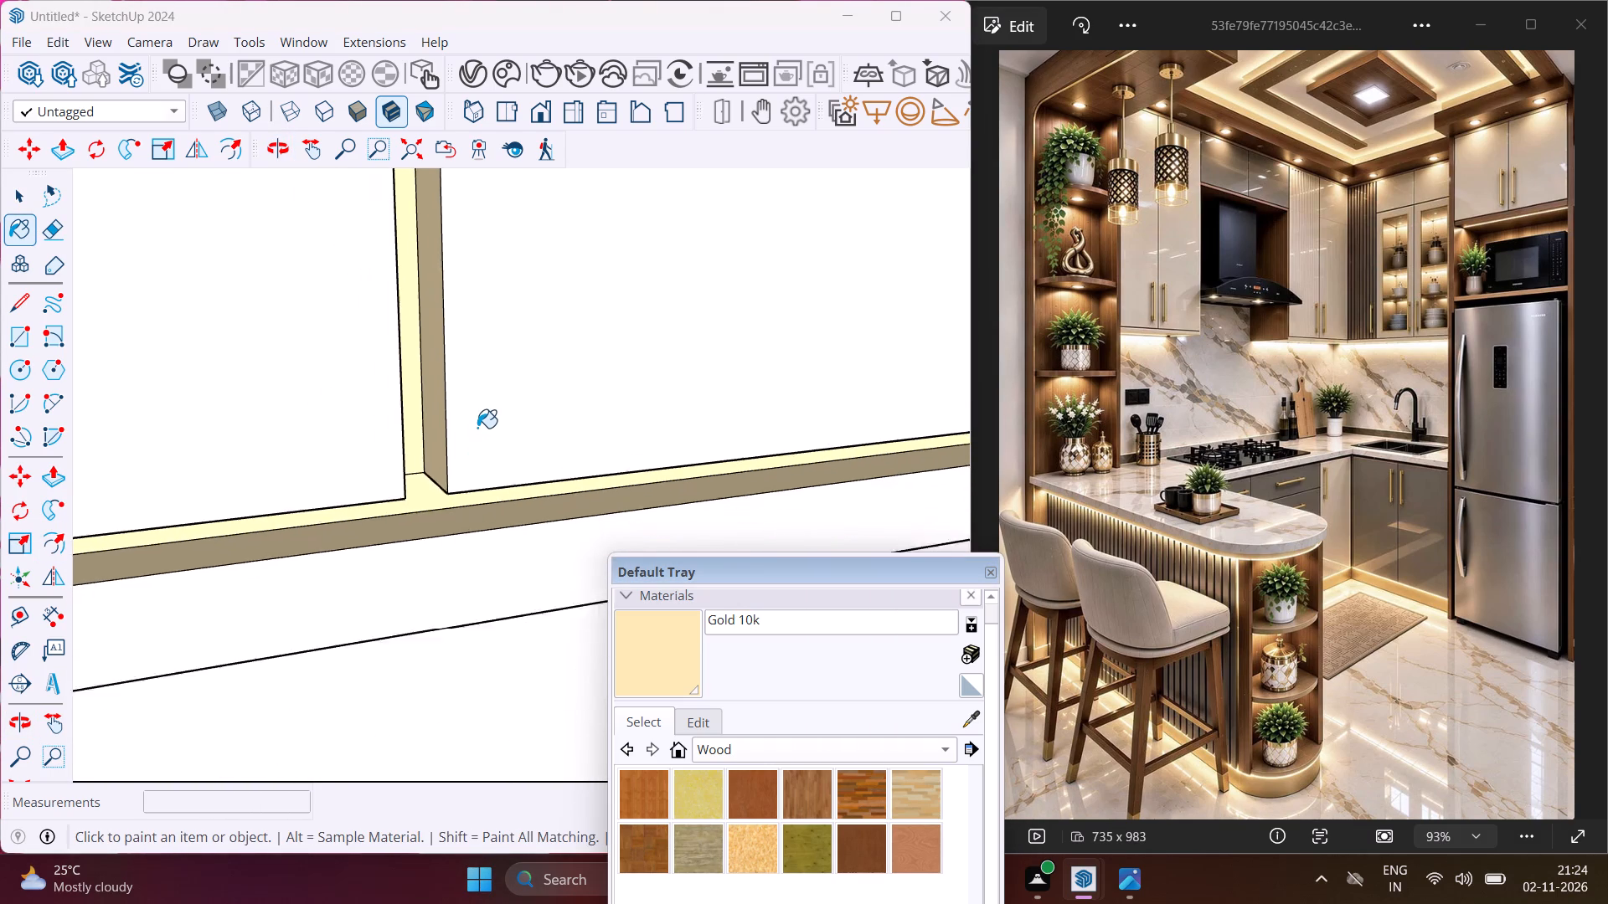
pyautogui.scroll(-18, 477, 428)
pyautogui.scroll(-3, 477, 428)
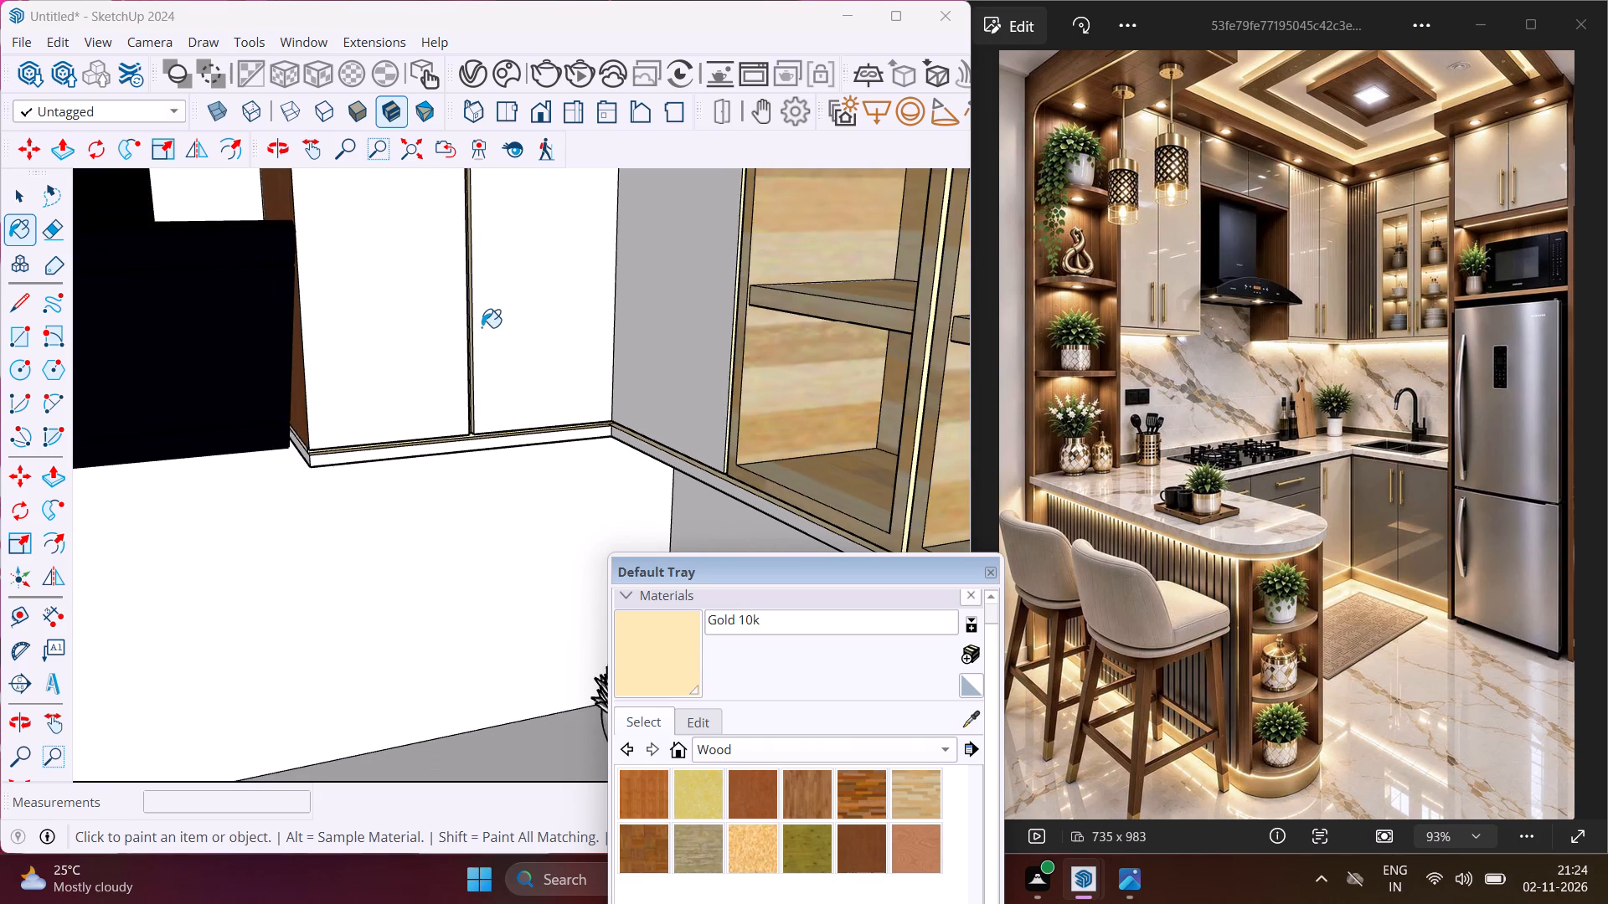
pyautogui.scroll(-5, 472, 336)
pyautogui.scroll(-4, 432, 403)
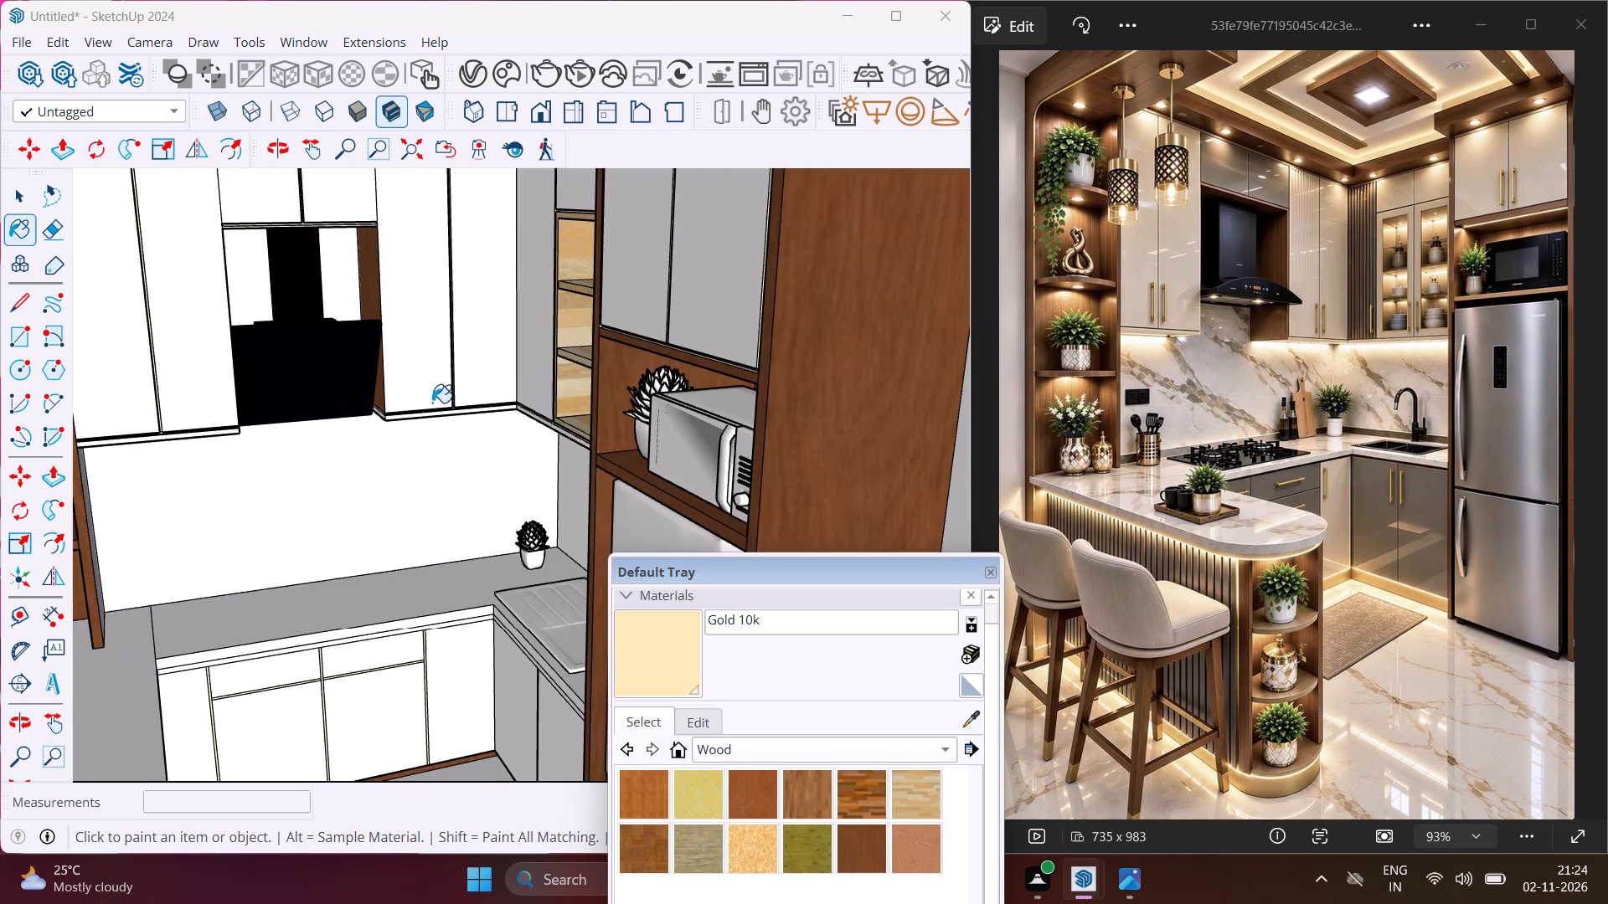
pyautogui.scroll(-4, 432, 396)
pyautogui.scroll(2, 386, 277)
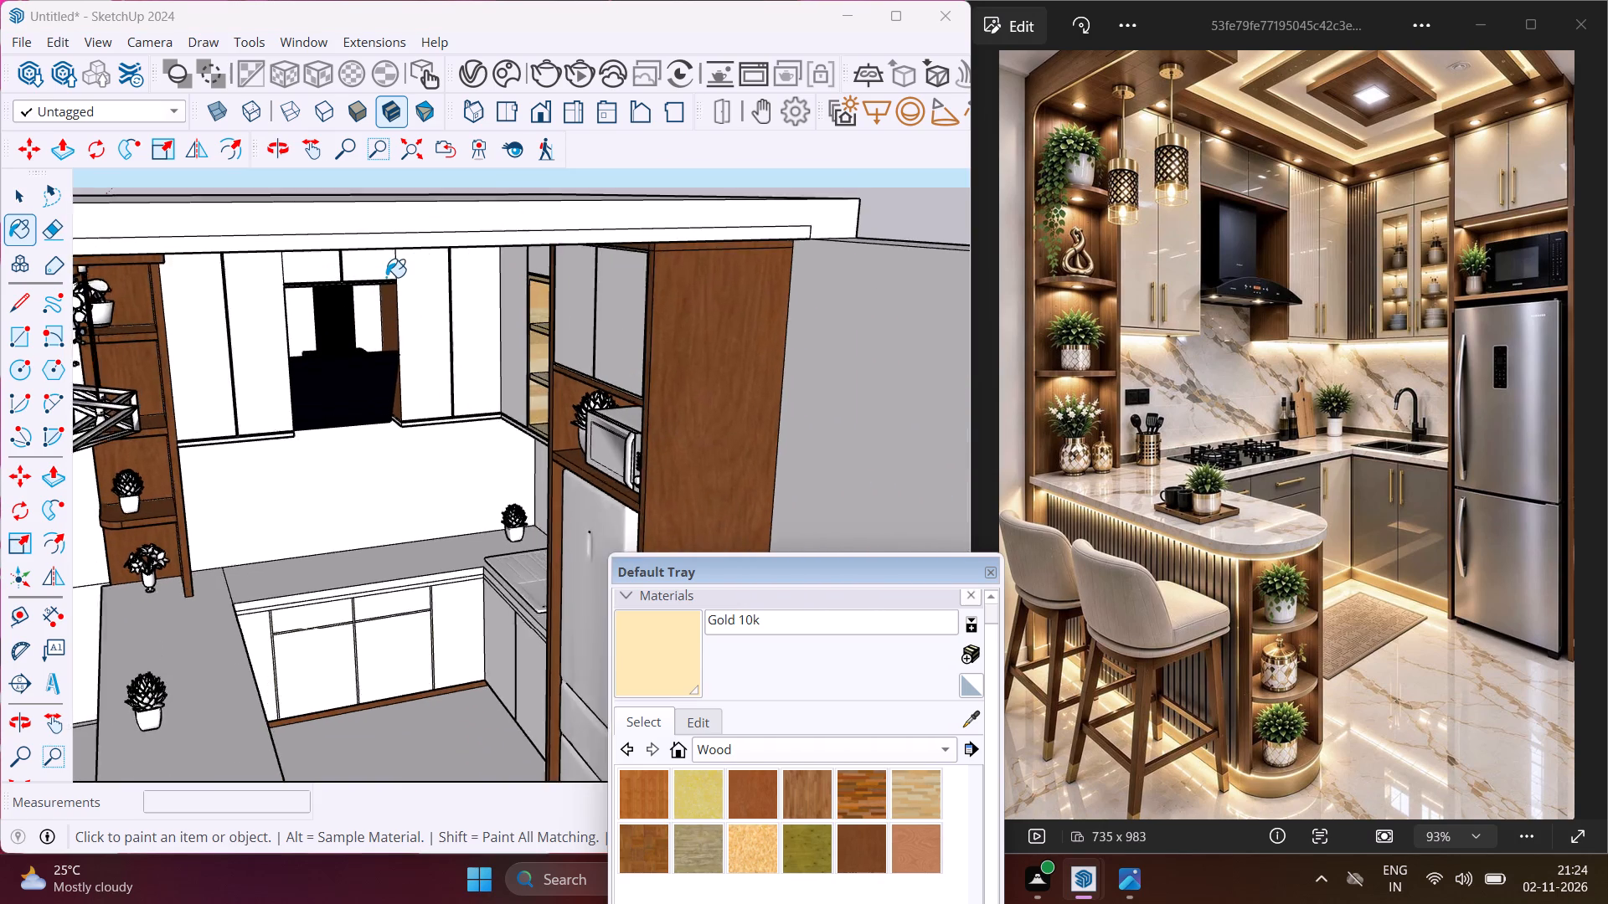
pyautogui.scroll(2, 386, 277)
pyautogui.scroll(4, 740, 246)
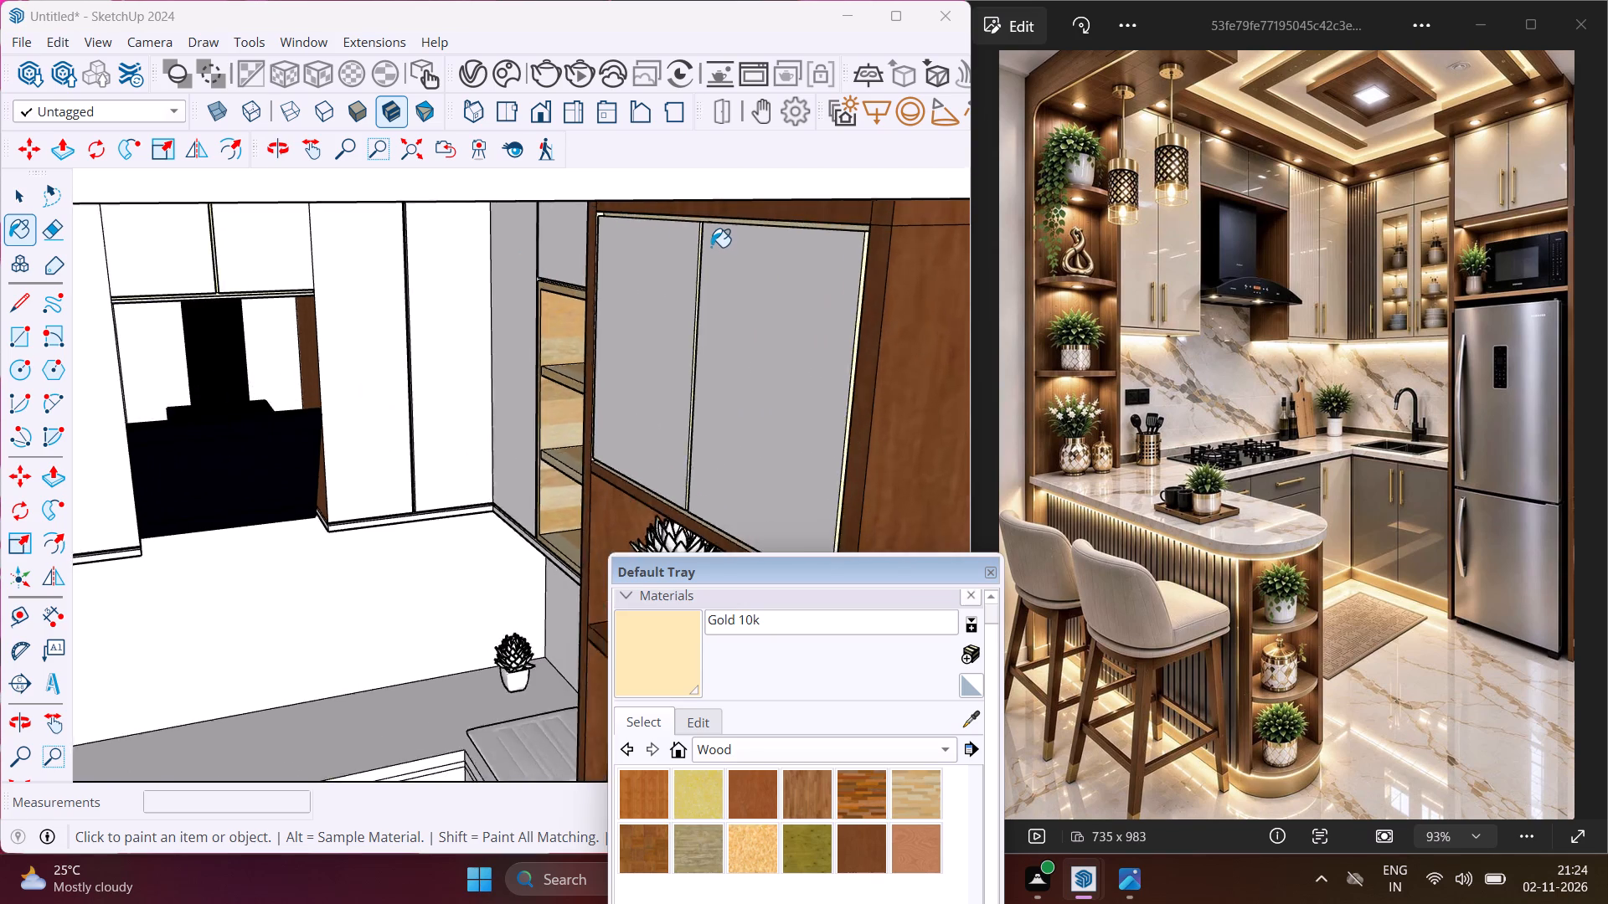
pyautogui.scroll(4, 711, 247)
pyautogui.scroll(9, 477, 218)
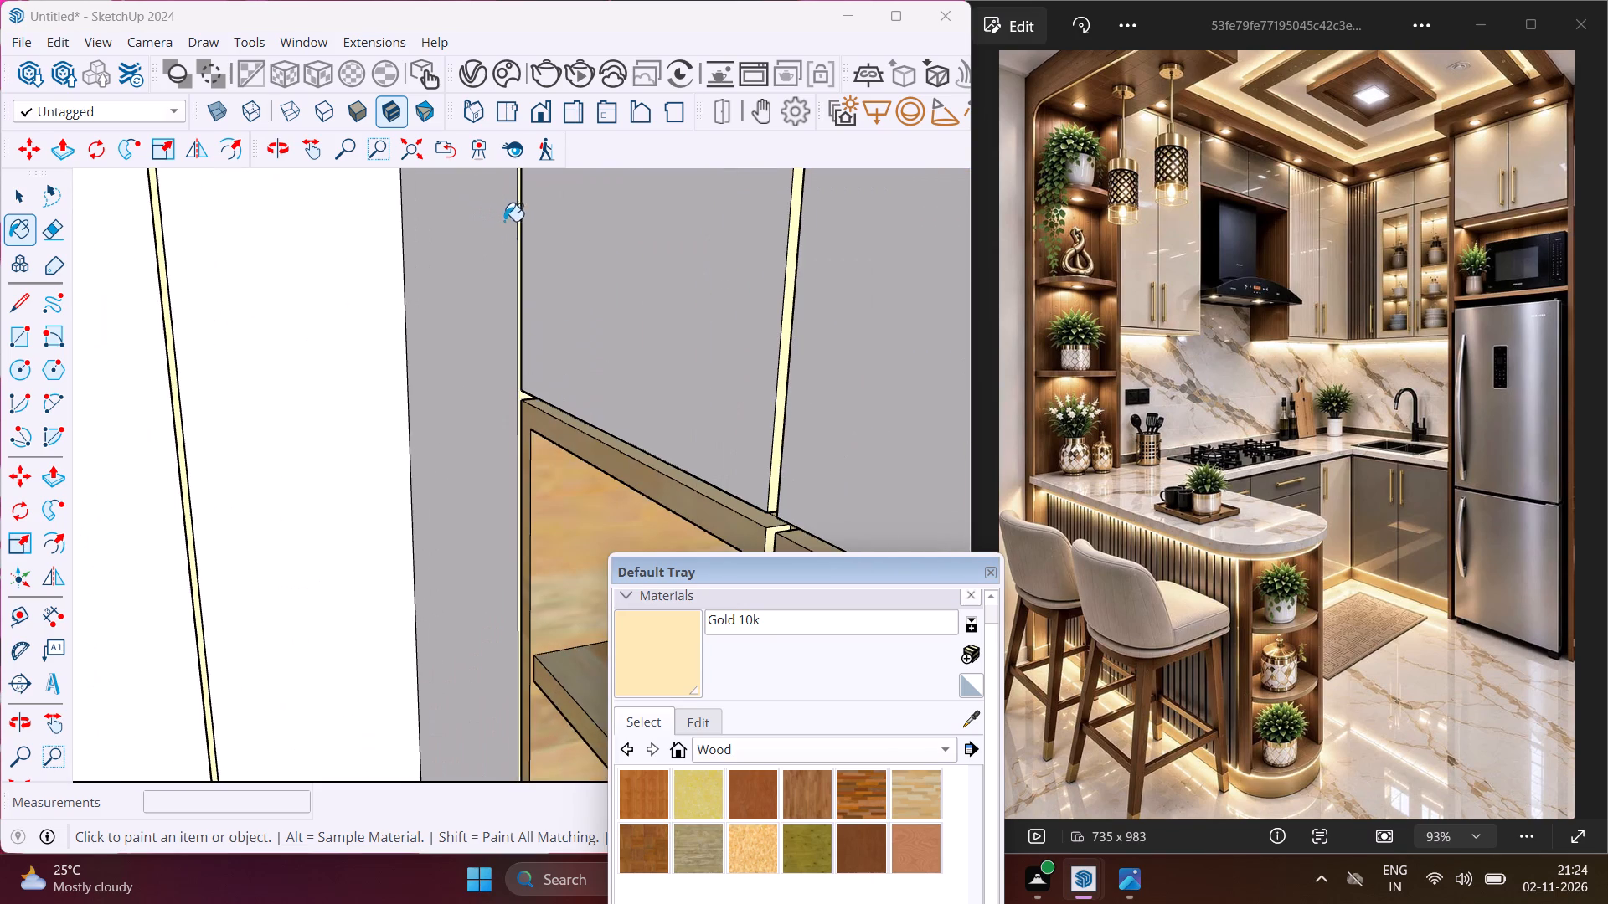
pyautogui.moveTo(518, 244); pyautogui.dragTo(621, 290, button='middle')
pyautogui.scroll(-5, 604, 284)
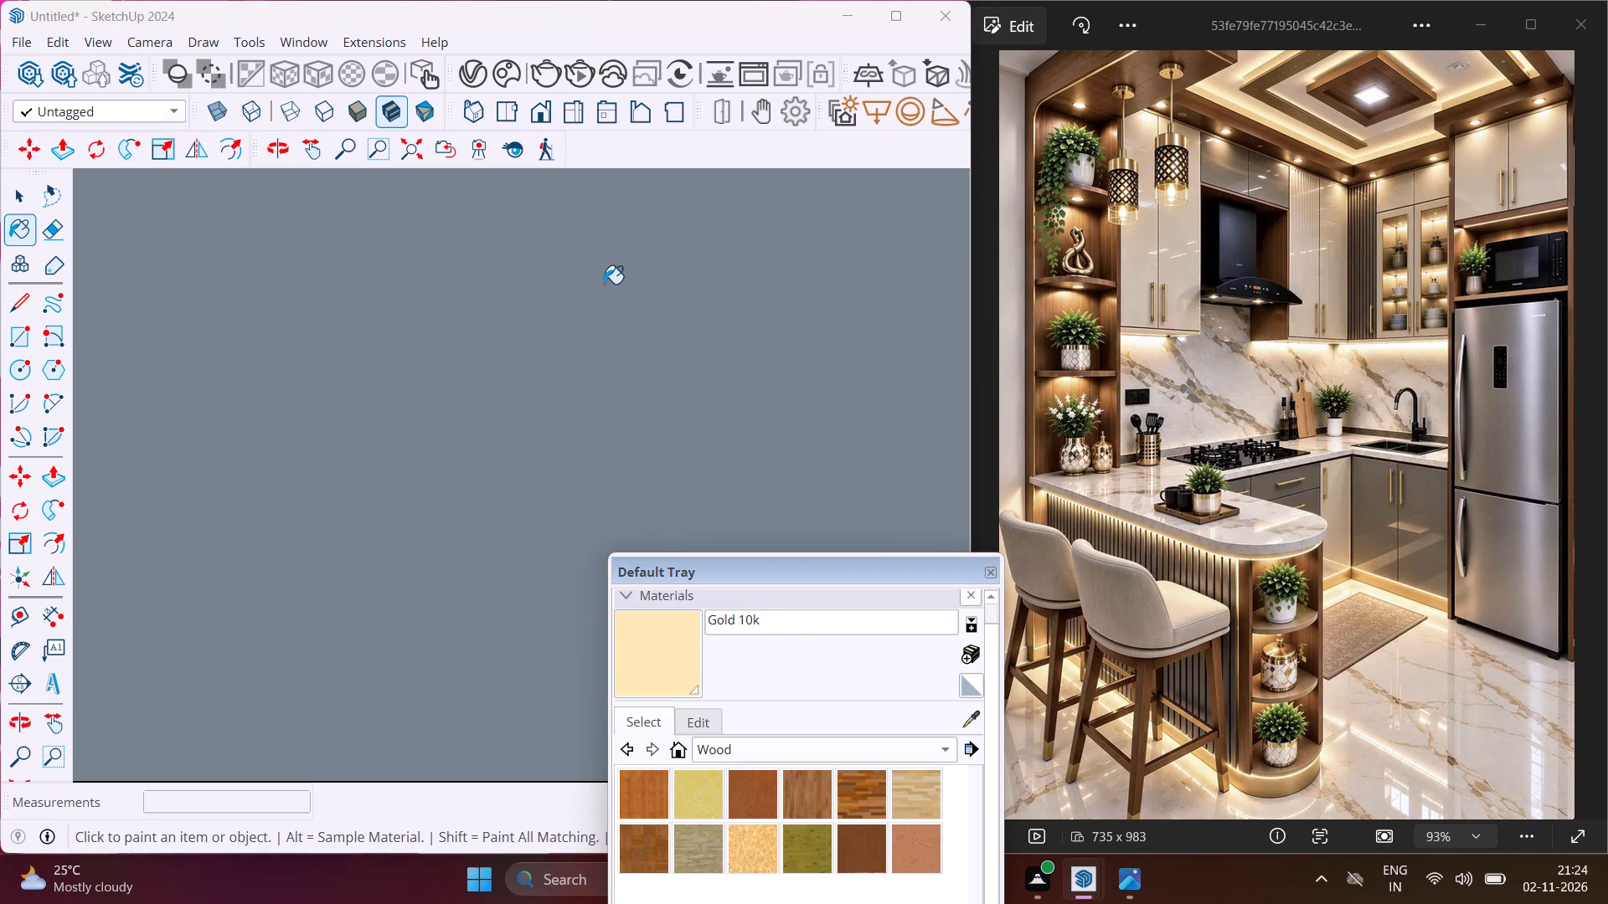
pyautogui.scroll(-5, 604, 283)
pyautogui.moveTo(594, 284); pyautogui.dragTo(662, 105, button='middle')
pyautogui.scroll(1, 611, 195)
pyautogui.scroll(-7, 612, 286)
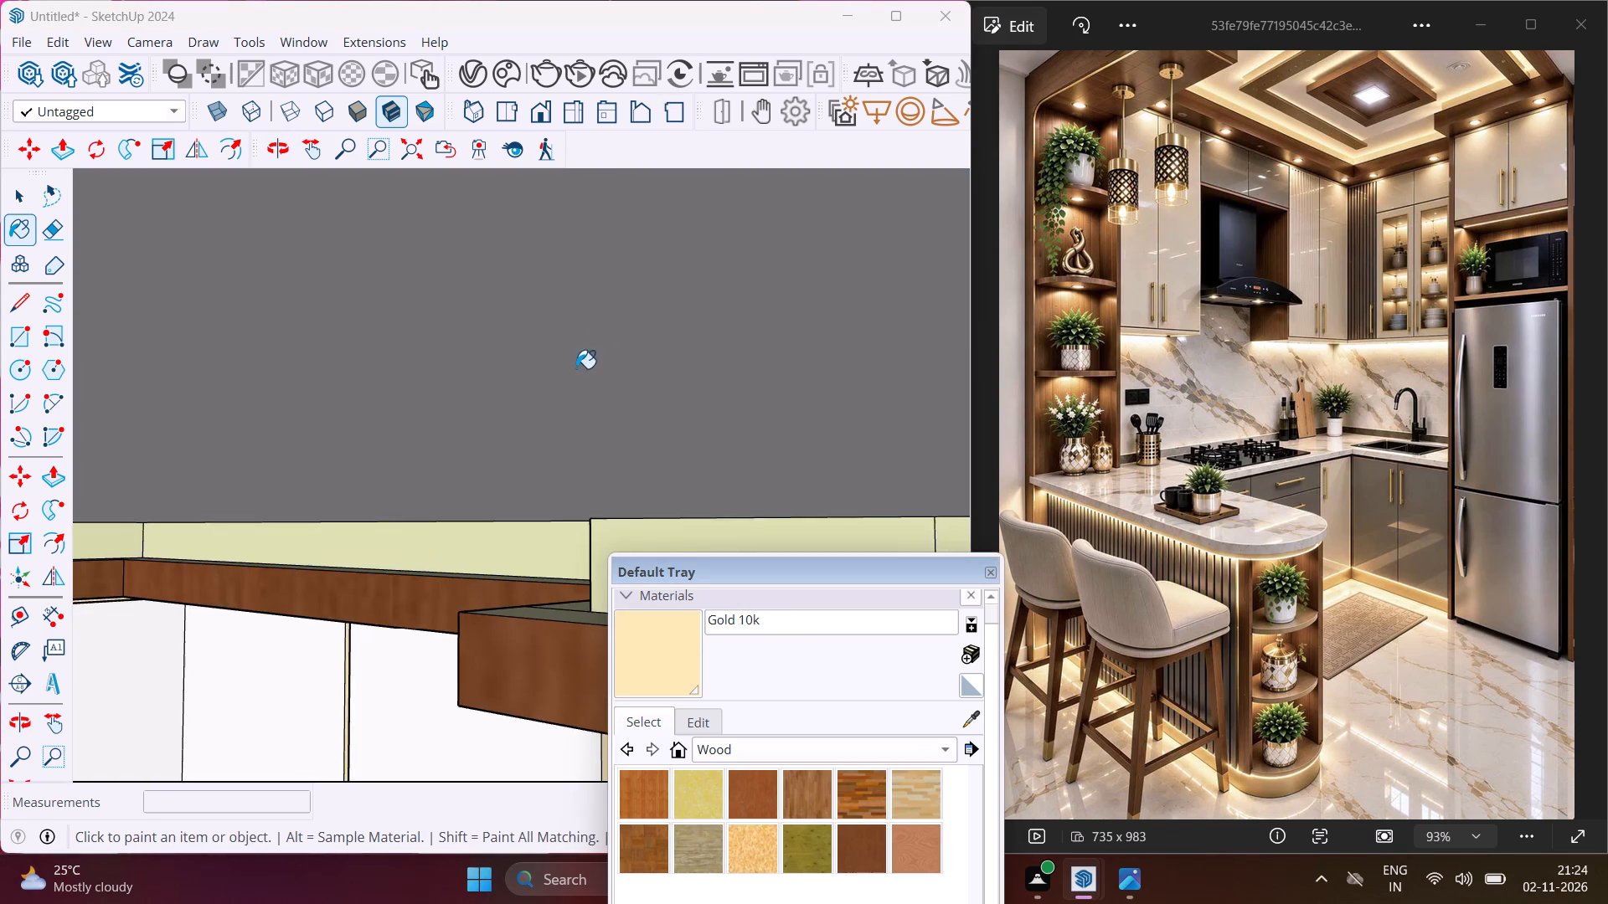
pyautogui.scroll(-6, 570, 384)
pyautogui.scroll(-6, 533, 473)
pyautogui.scroll(-6, 478, 598)
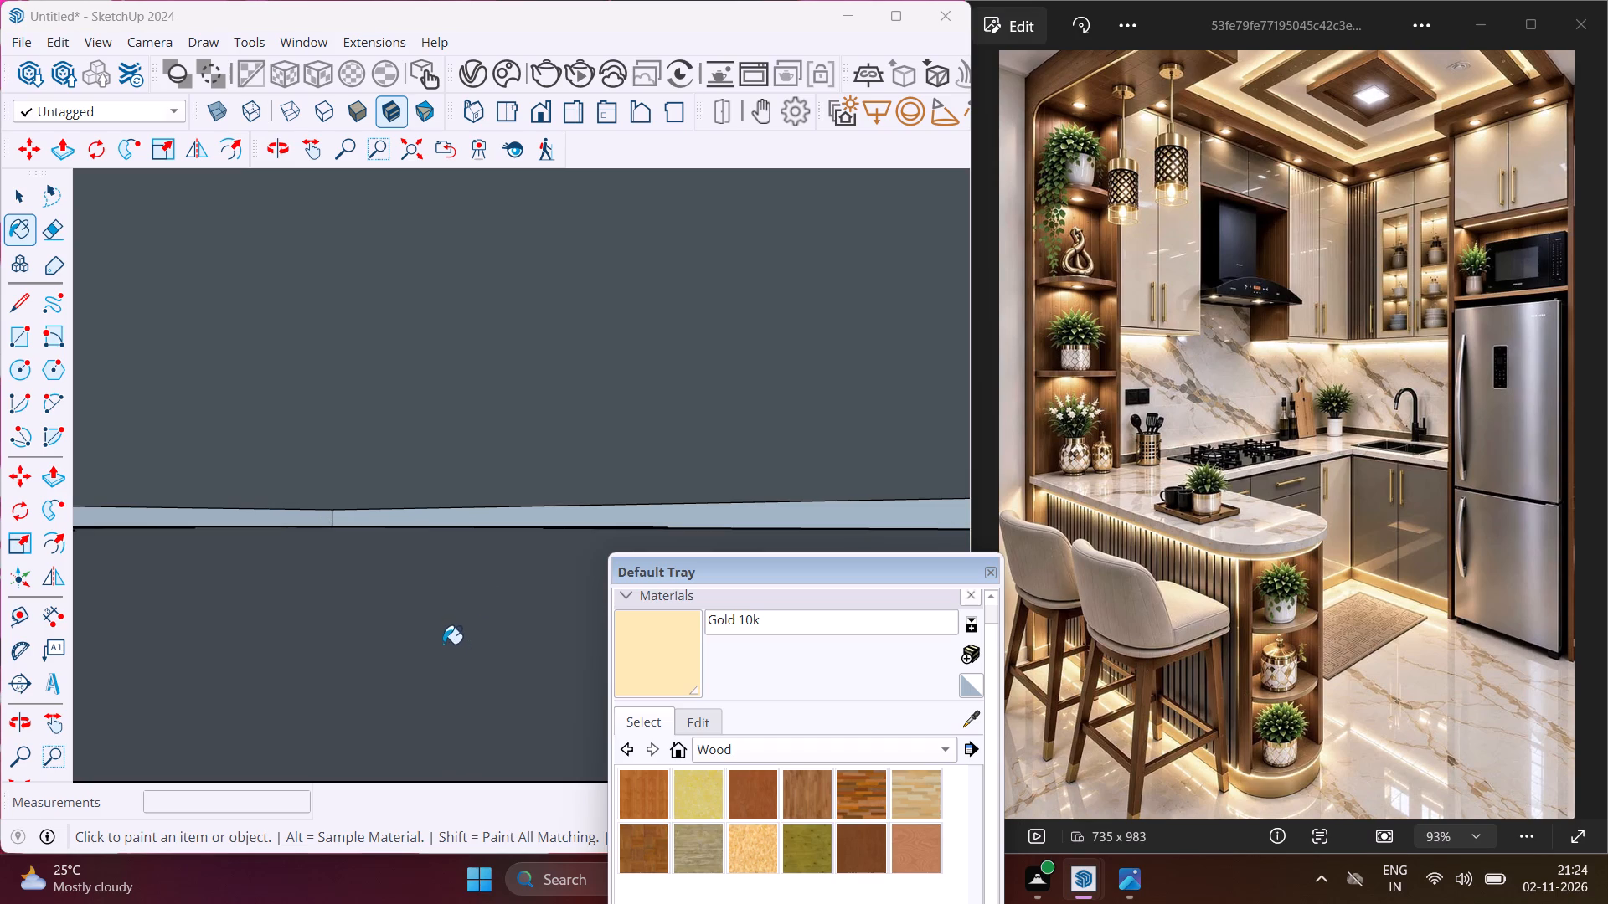
pyautogui.moveTo(443, 644); pyautogui.dragTo(485, 484, button='middle')
pyautogui.scroll(-17, 485, 484)
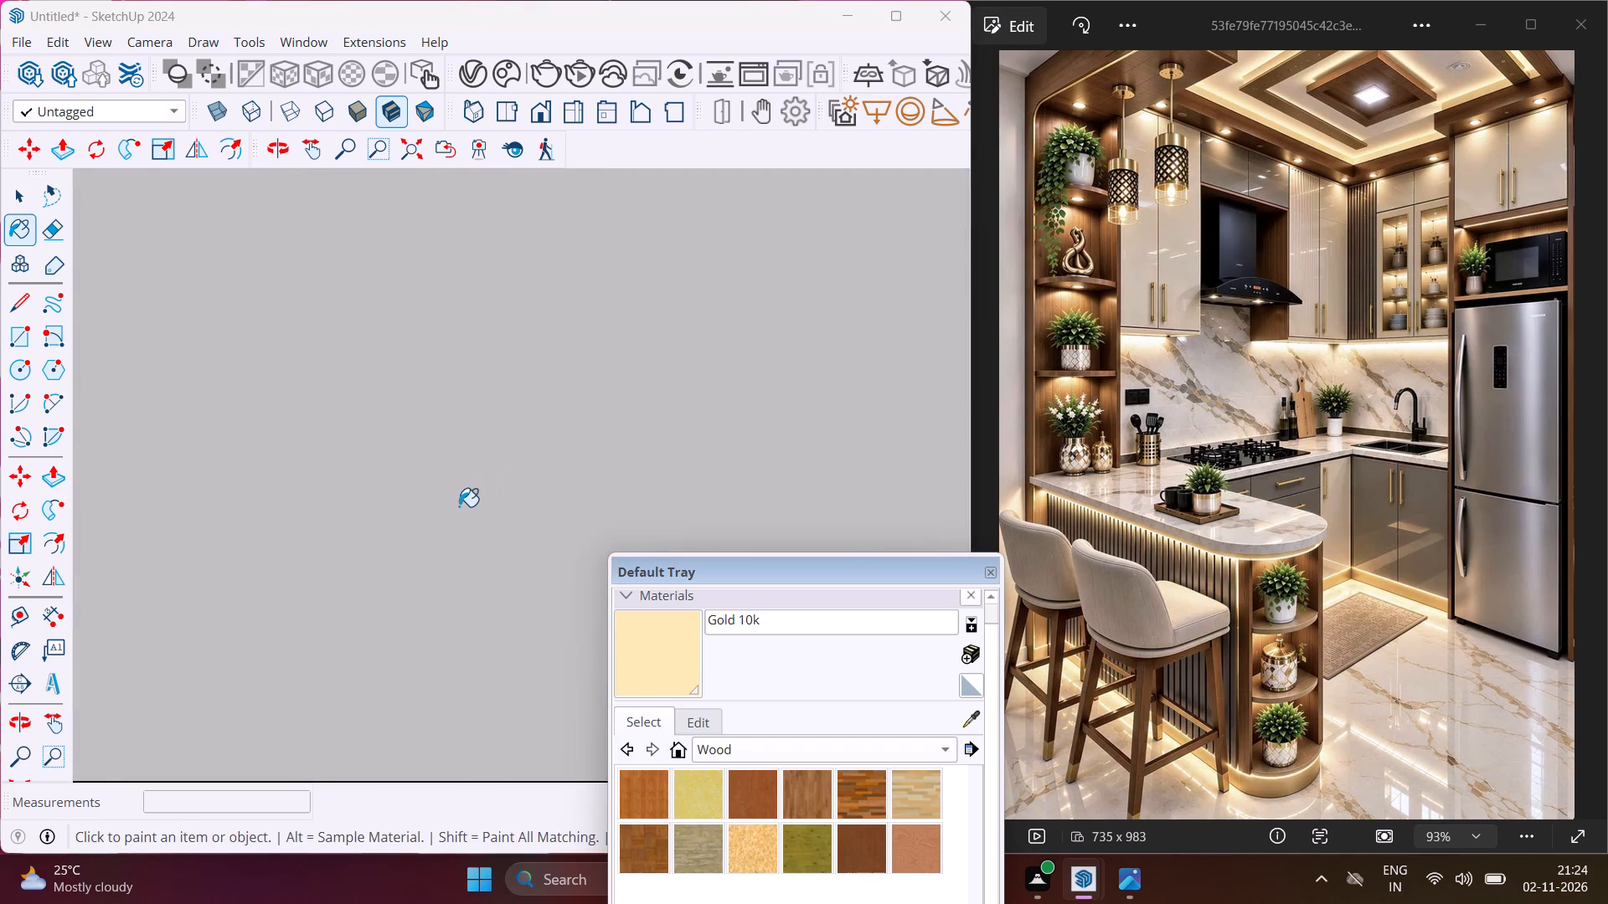
pyautogui.scroll(-13, 459, 506)
pyautogui.scroll(-12, 352, 555)
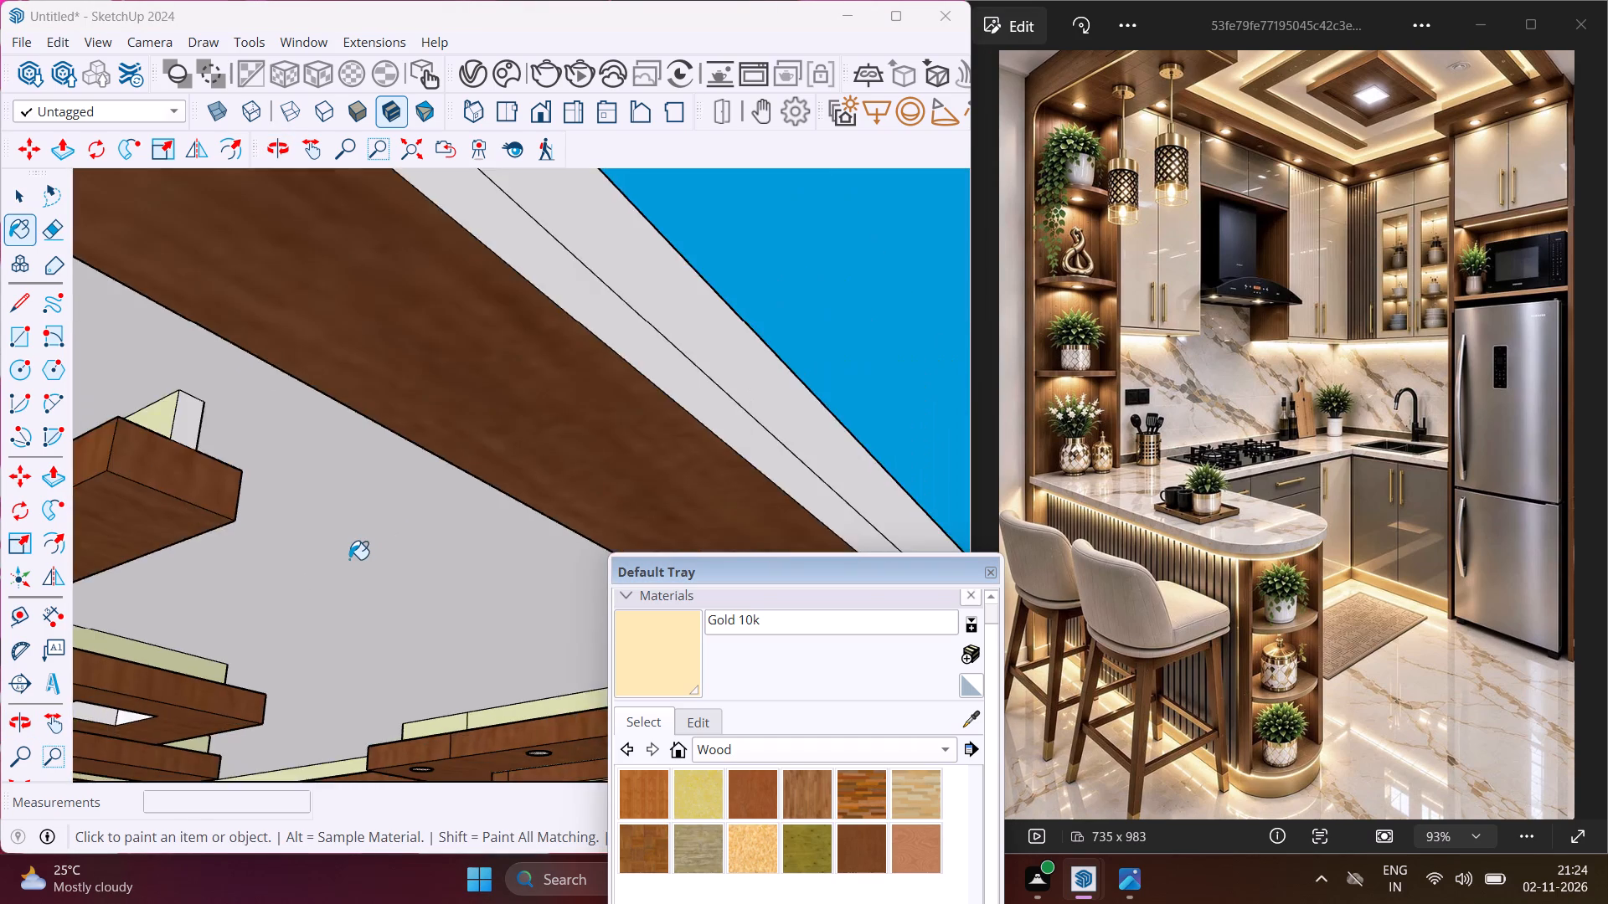
pyautogui.scroll(-16, 349, 559)
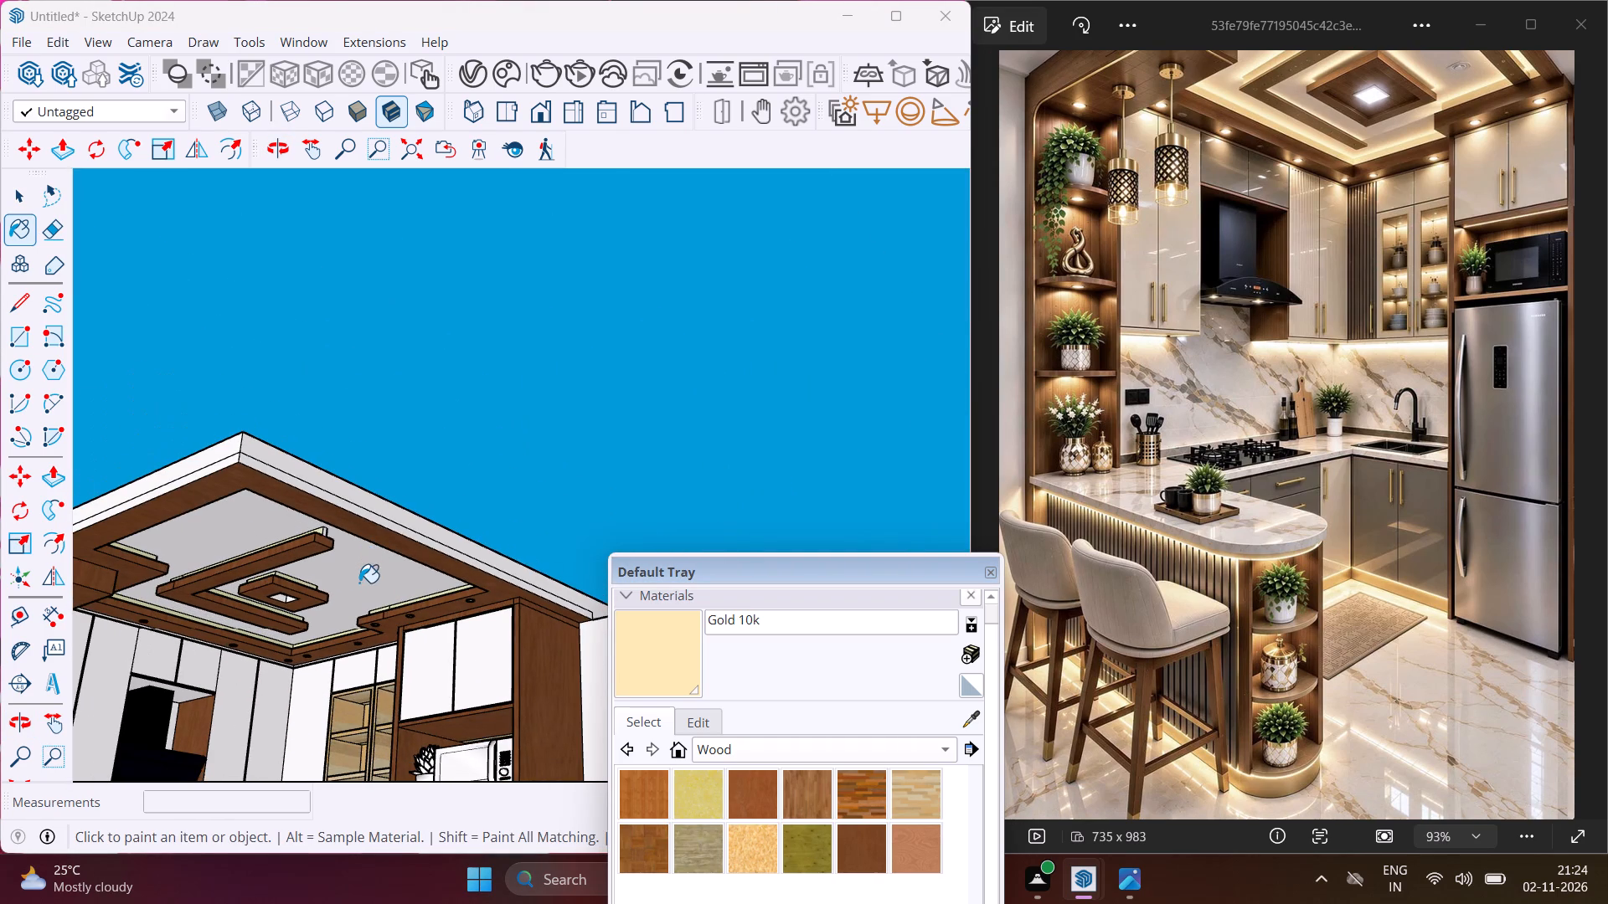
pyautogui.scroll(-9, 336, 606)
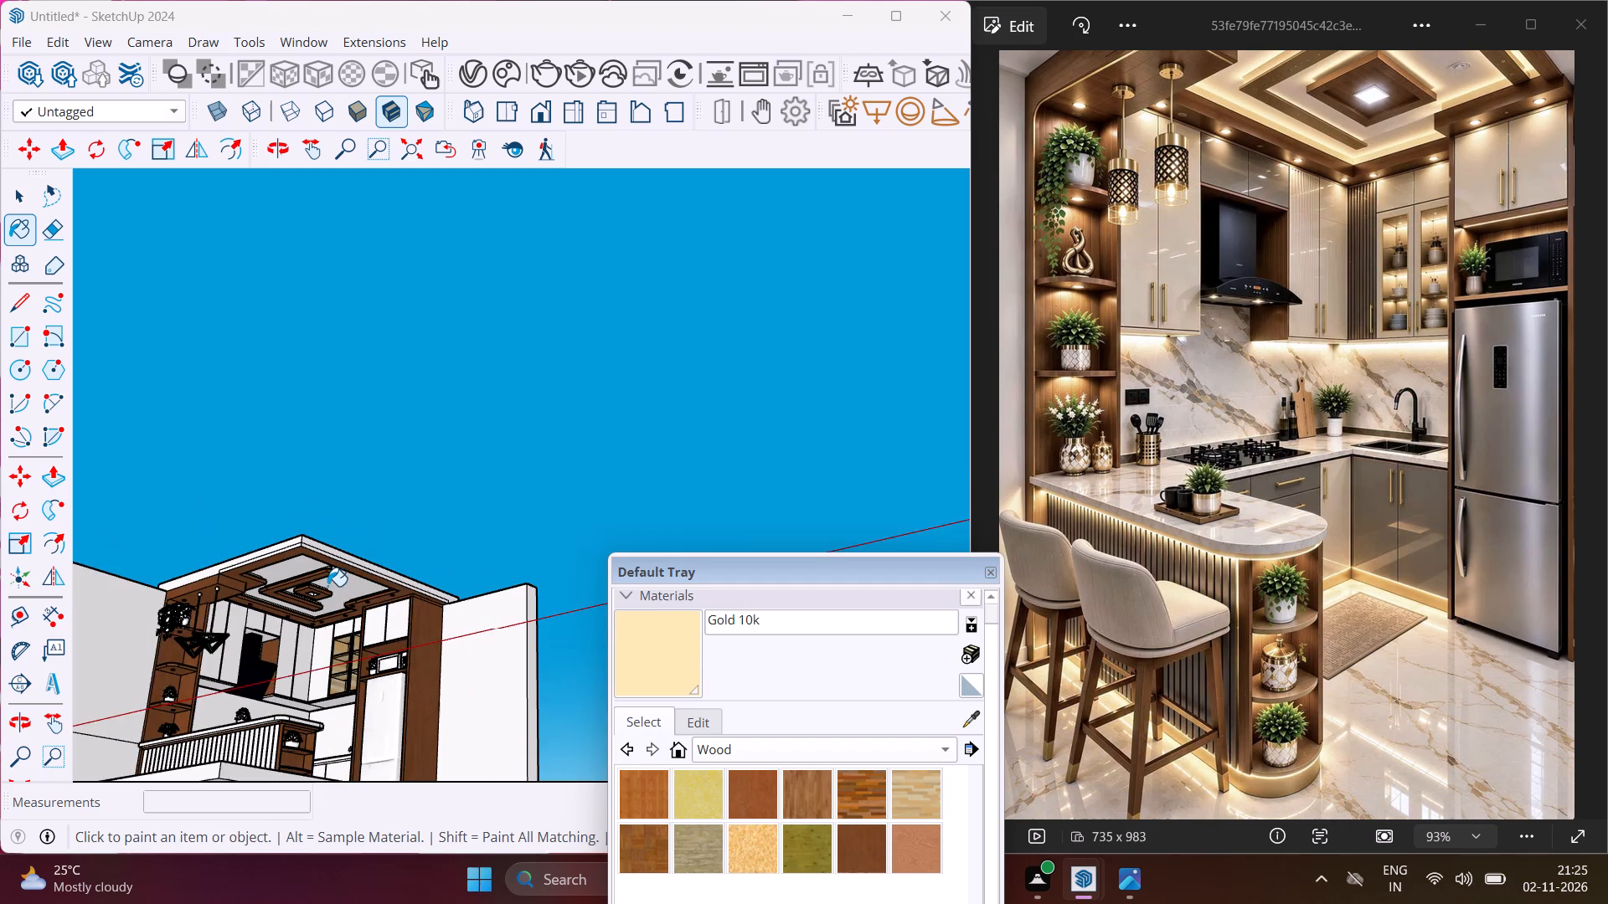
pyautogui.scroll(-5, 327, 586)
pyautogui.moveTo(317, 605); pyautogui.dragTo(319, 752, button='middle')
pyautogui.scroll(3, 342, 592)
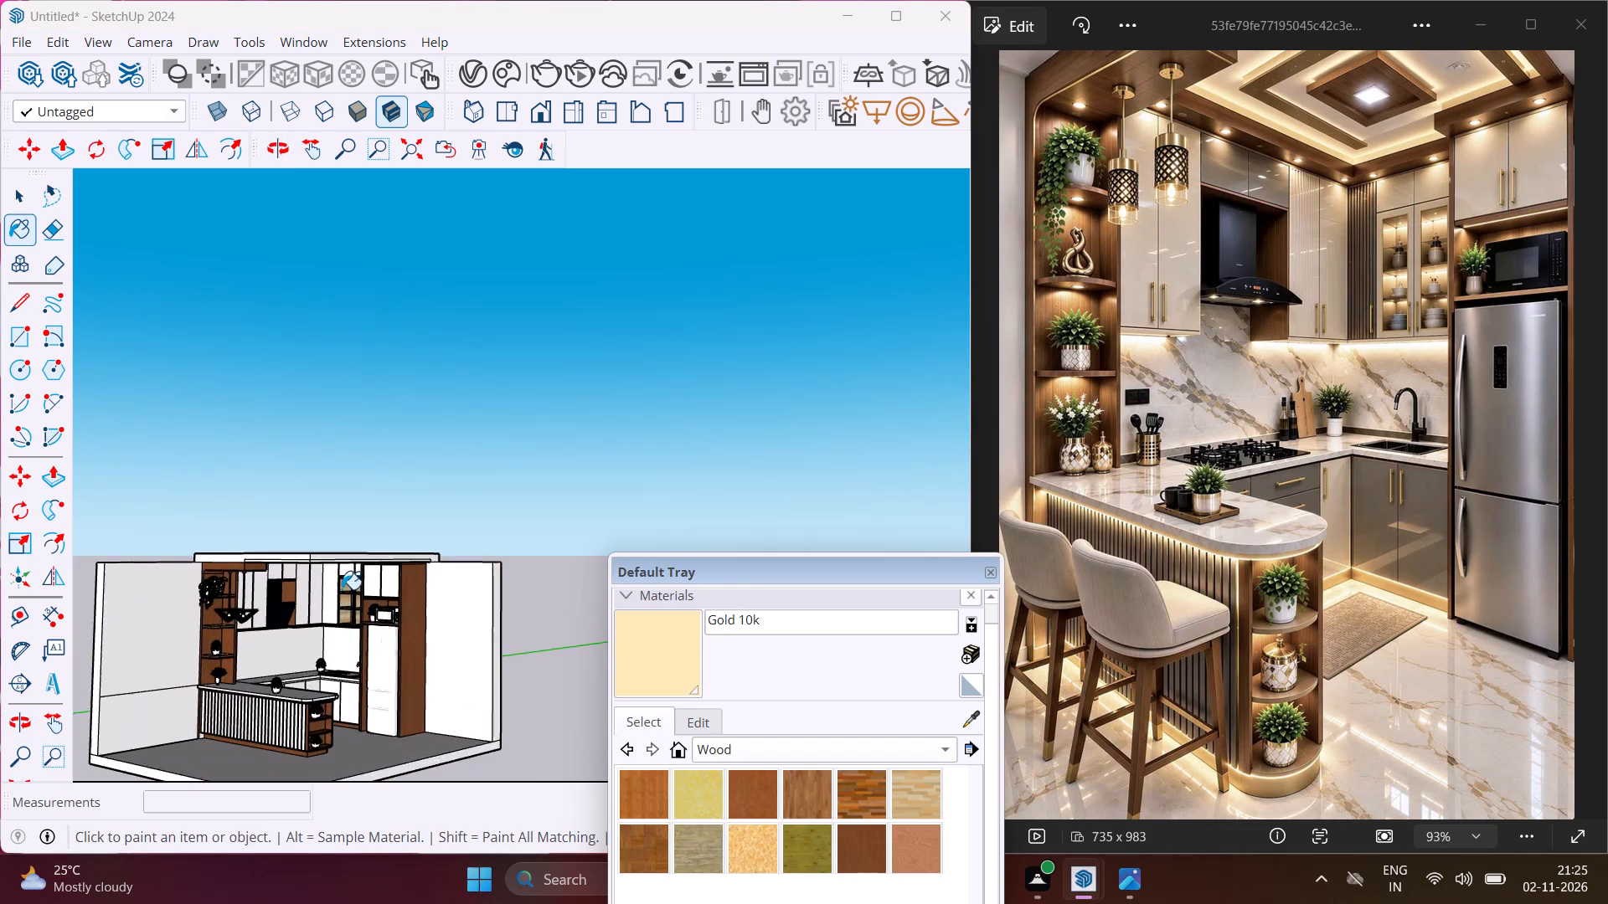
pyautogui.scroll(6, 342, 589)
pyautogui.scroll(-6, 342, 589)
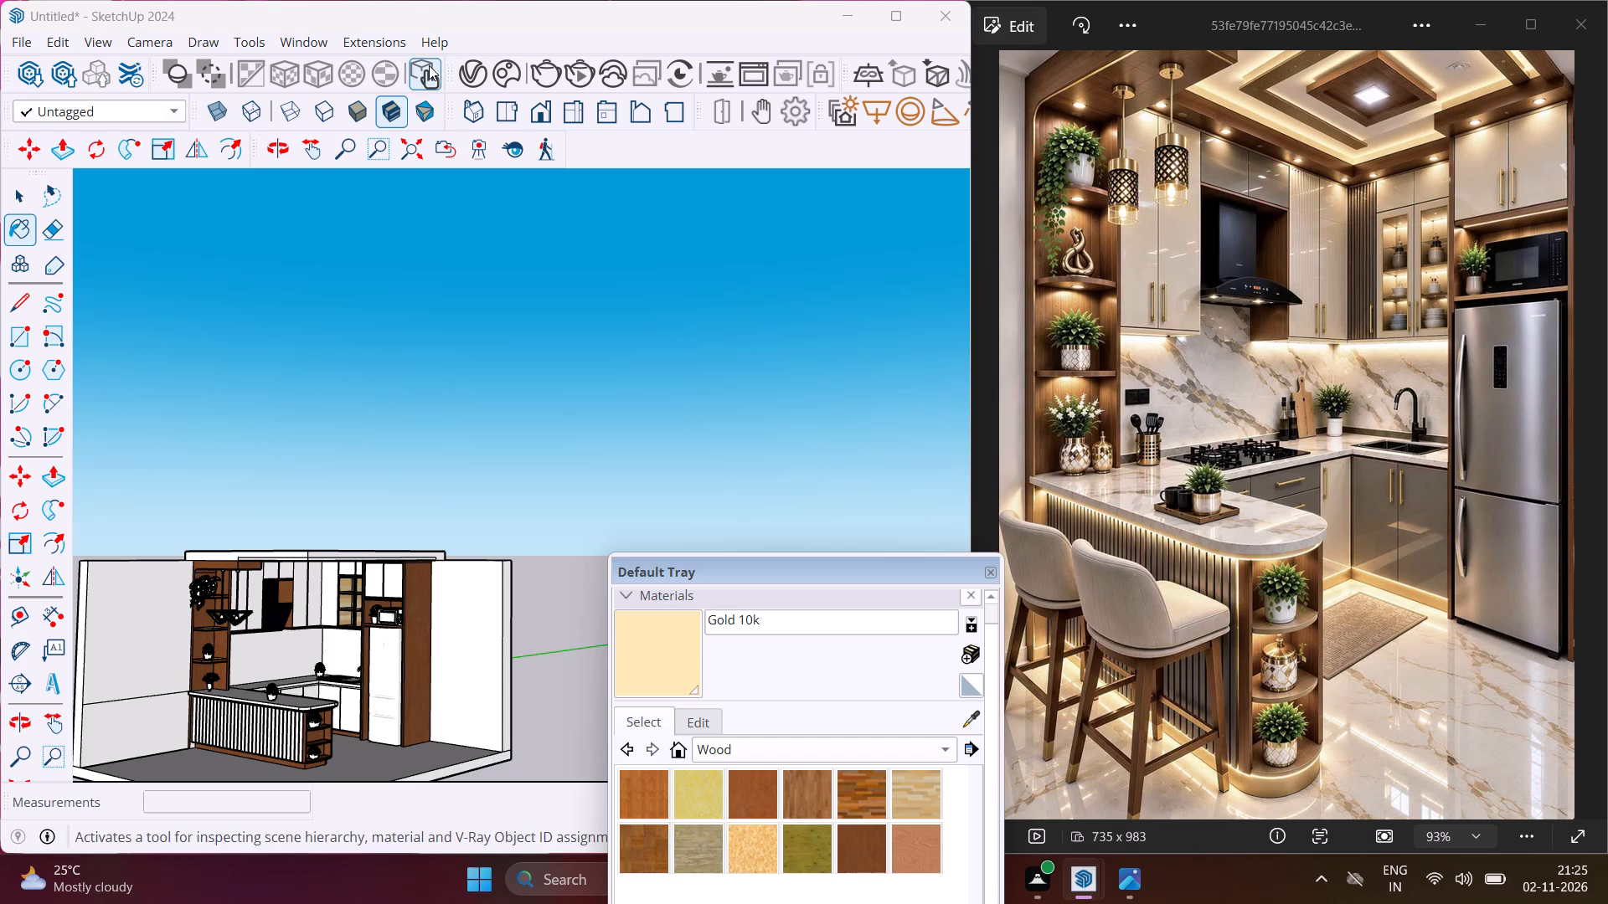
# Create a new Generic V-Ray material with a dark grey-green diffuse colour of R 0.278, G 0.304, B 0.278.
pyautogui.click(473, 80)
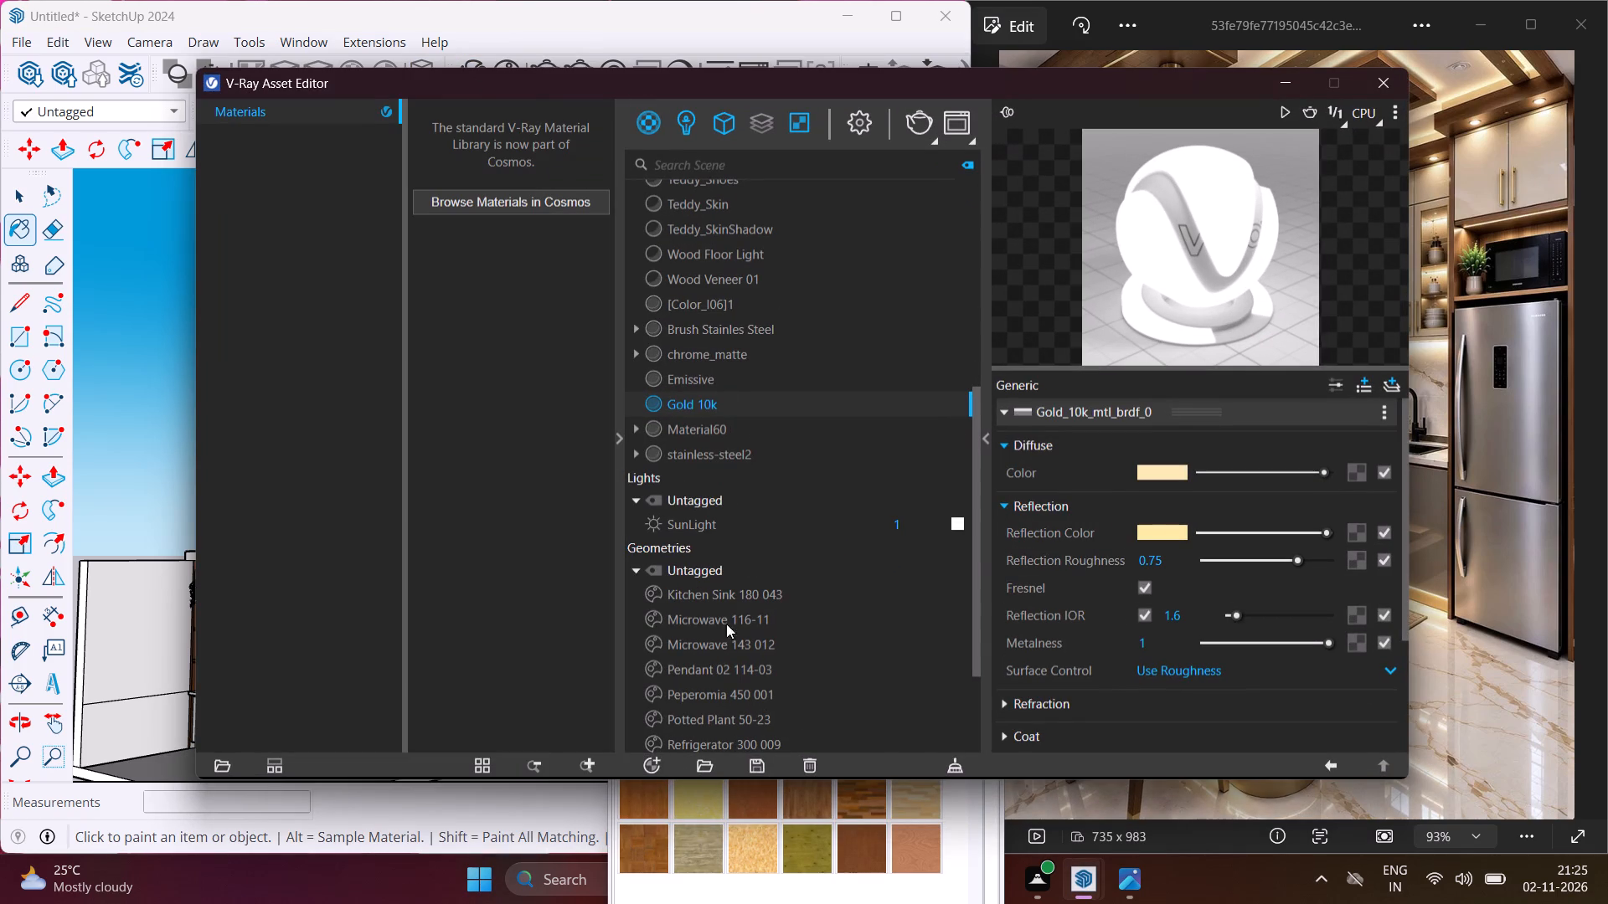
pyautogui.click(649, 766)
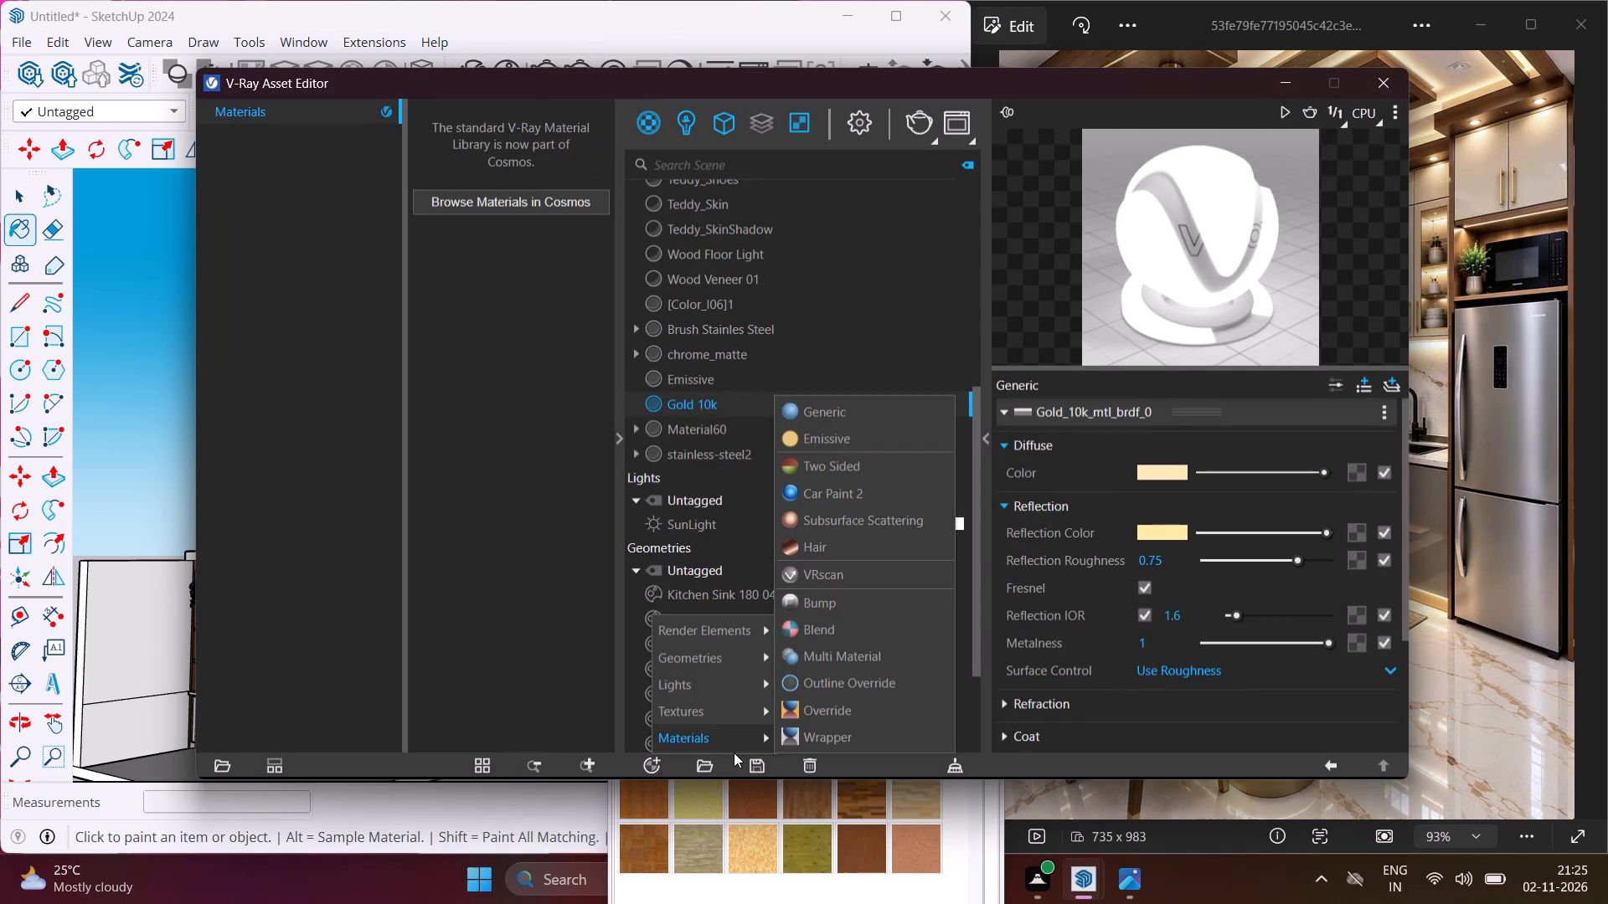
pyautogui.click(817, 412)
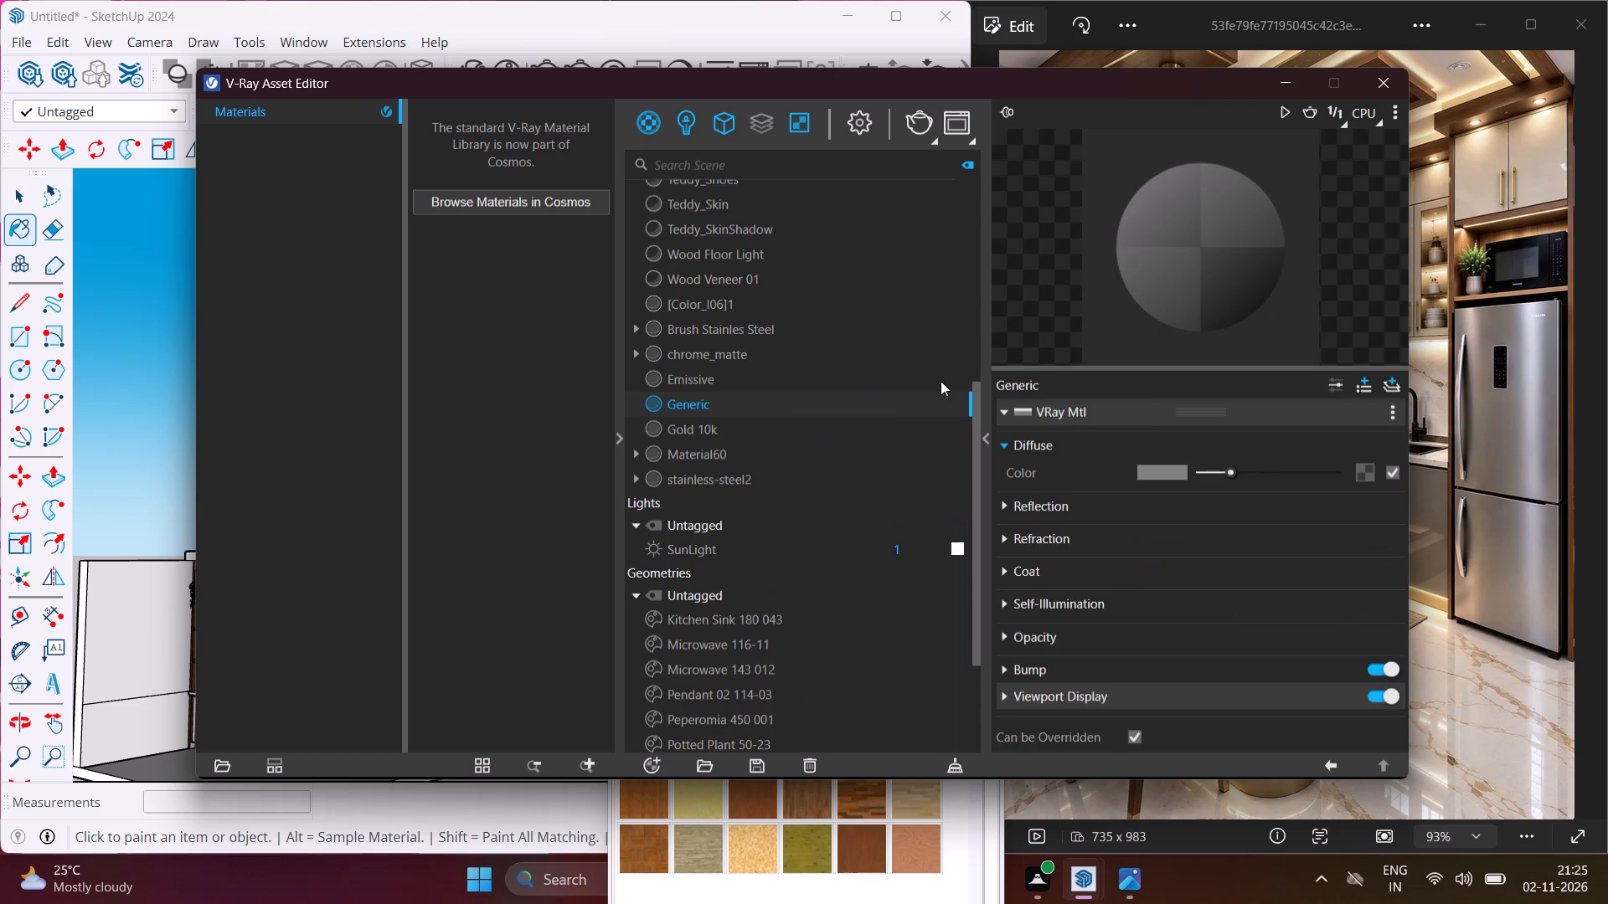
pyautogui.click(1162, 473)
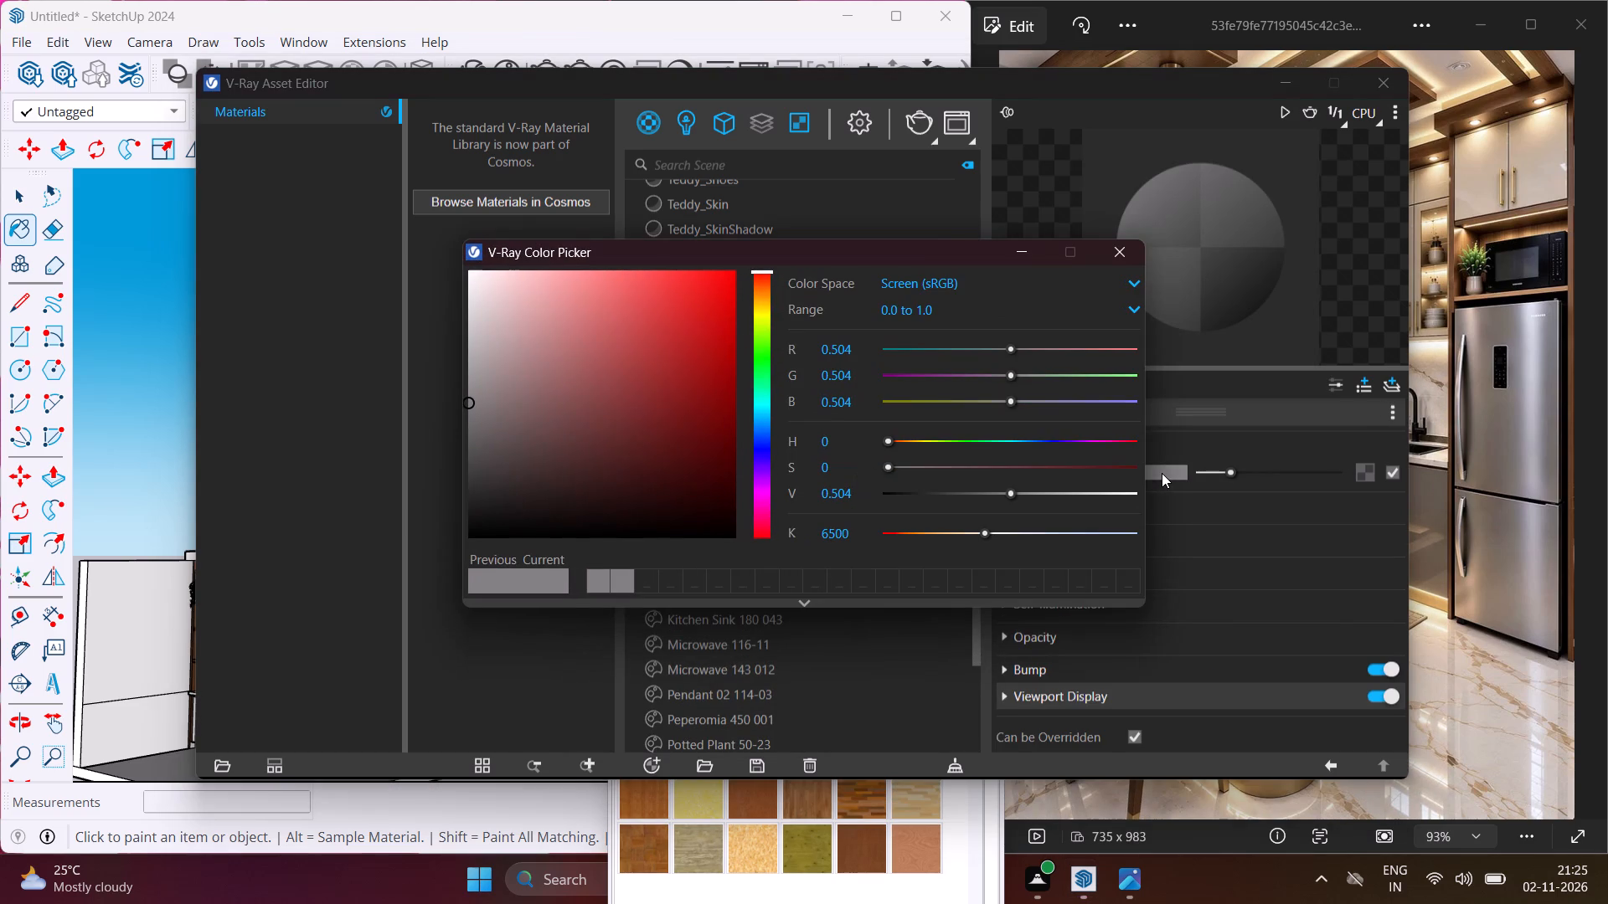
pyautogui.click(763, 361)
pyautogui.click(516, 487)
pyautogui.click(498, 504)
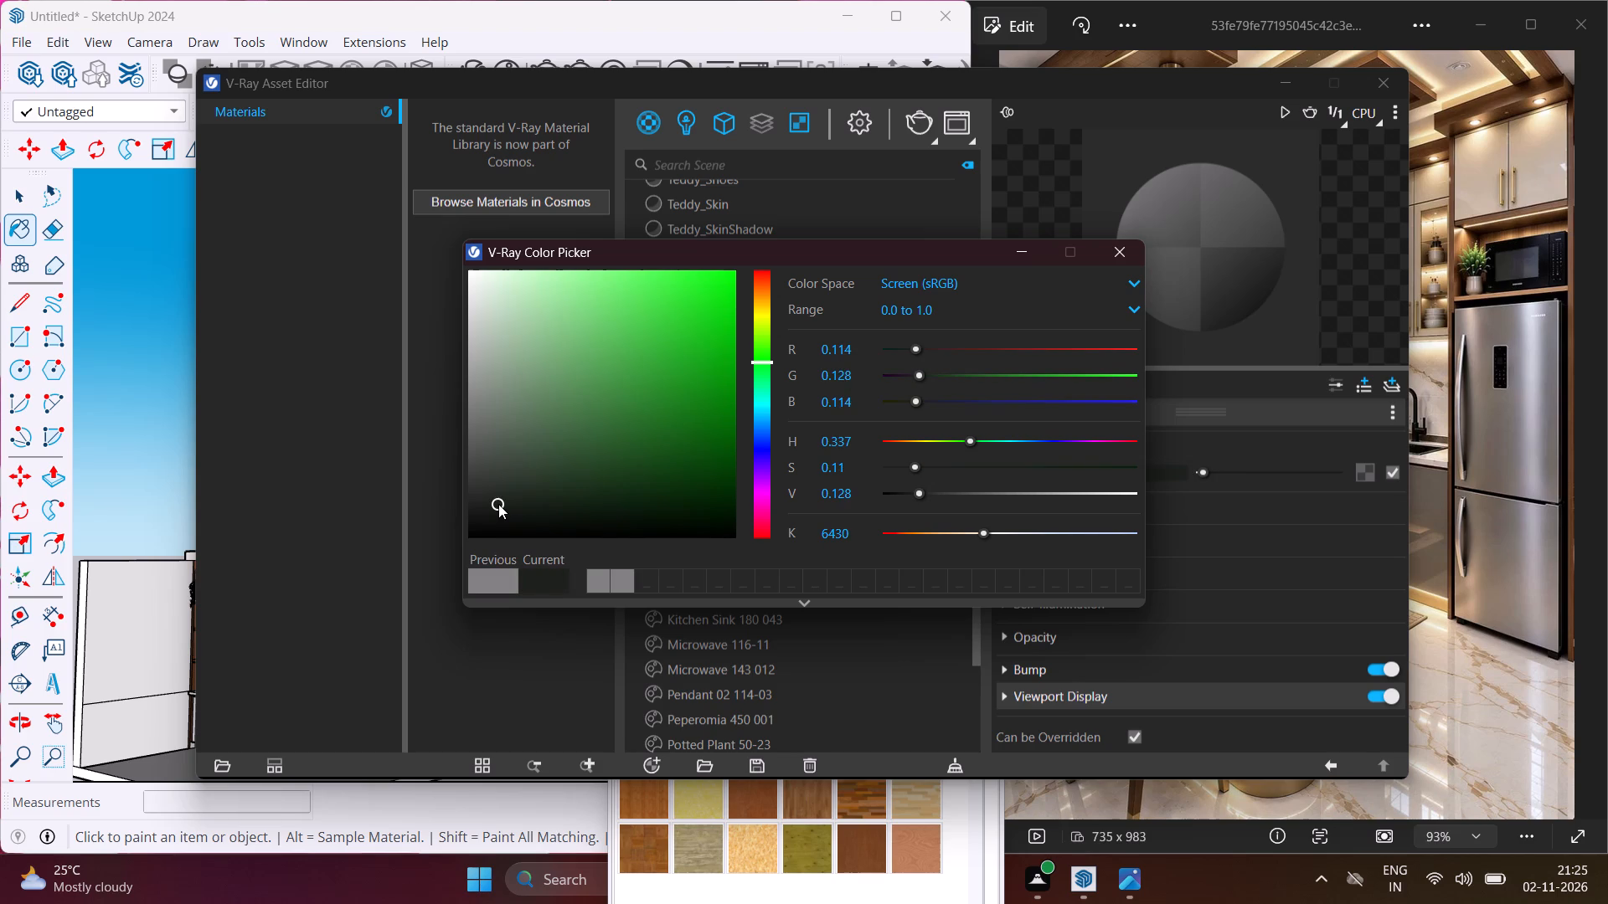
pyautogui.click(493, 490)
pyautogui.click(490, 475)
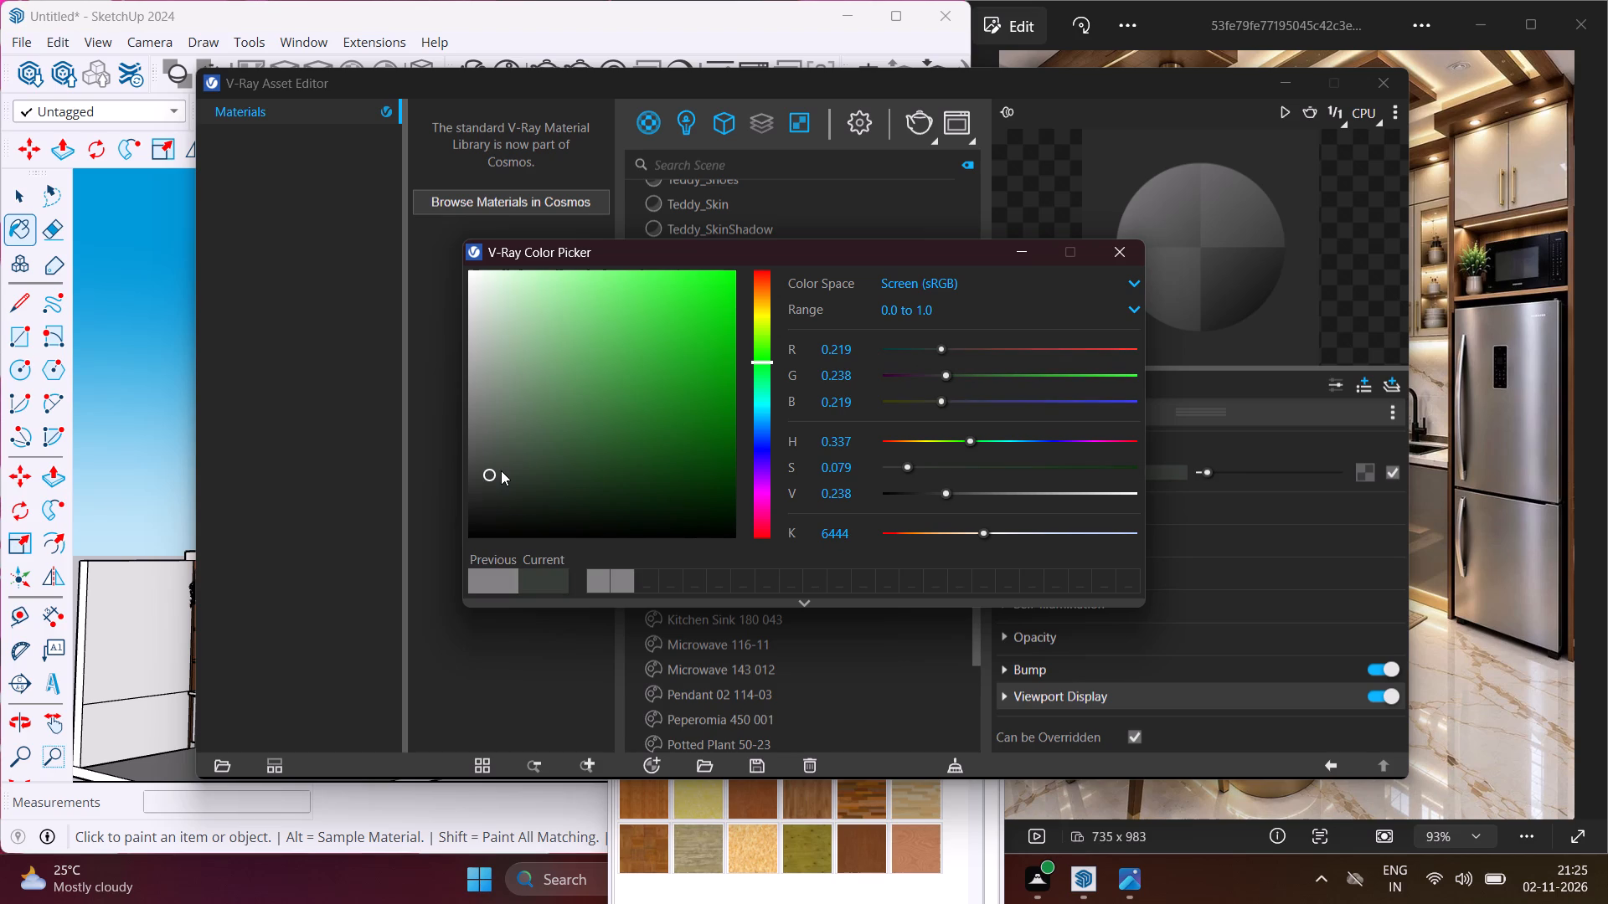
pyautogui.click(502, 470)
pyautogui.click(512, 472)
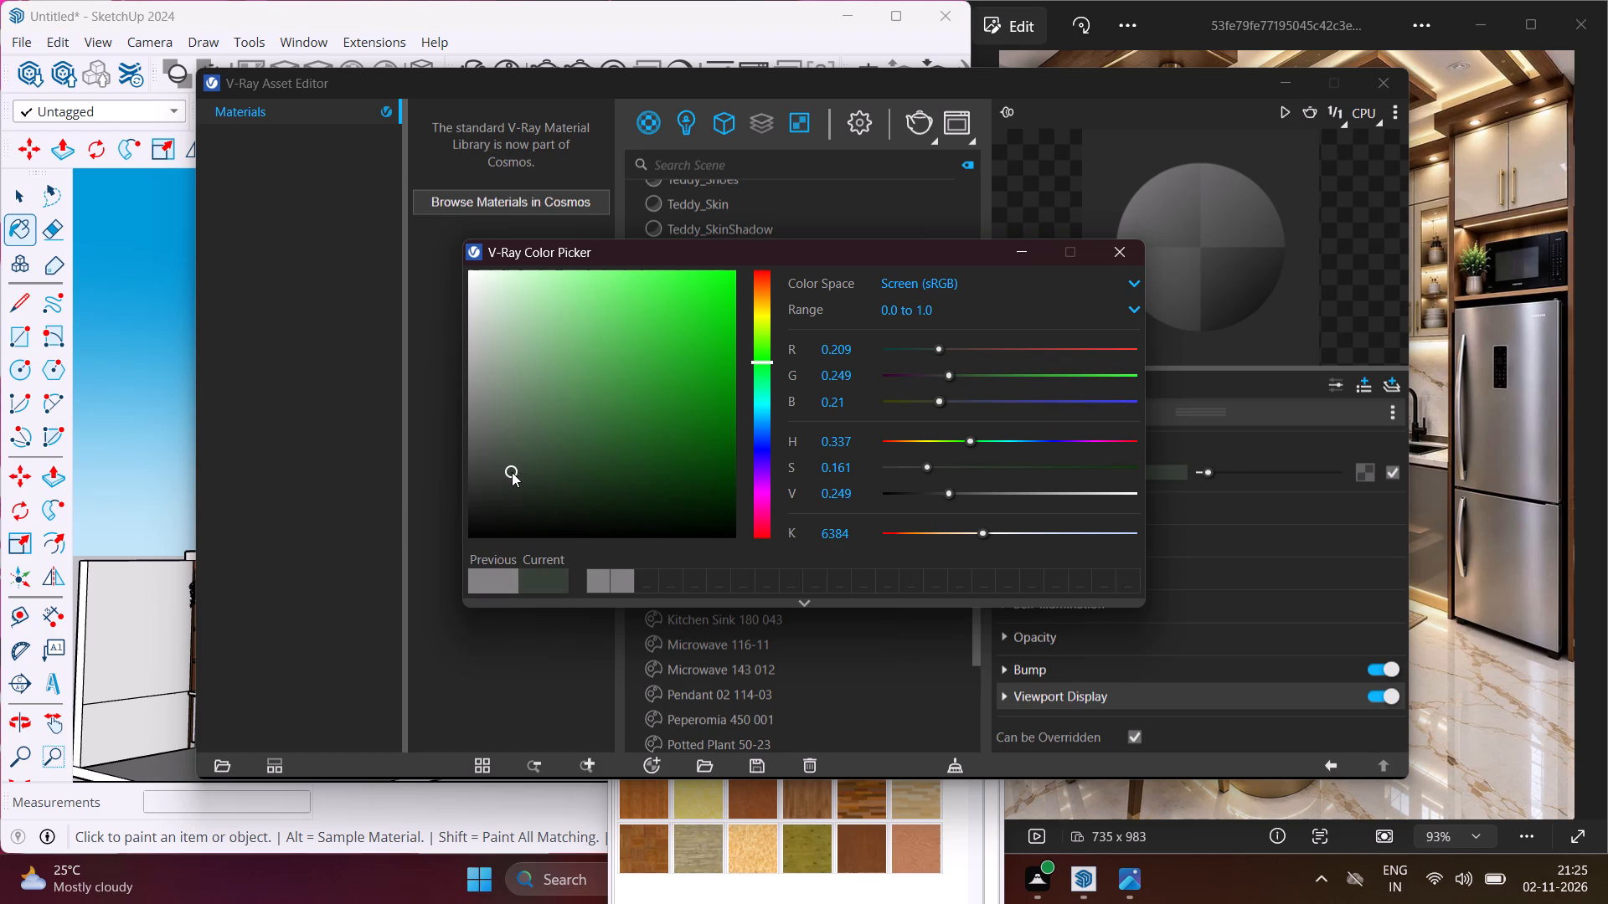
pyautogui.click(492, 457)
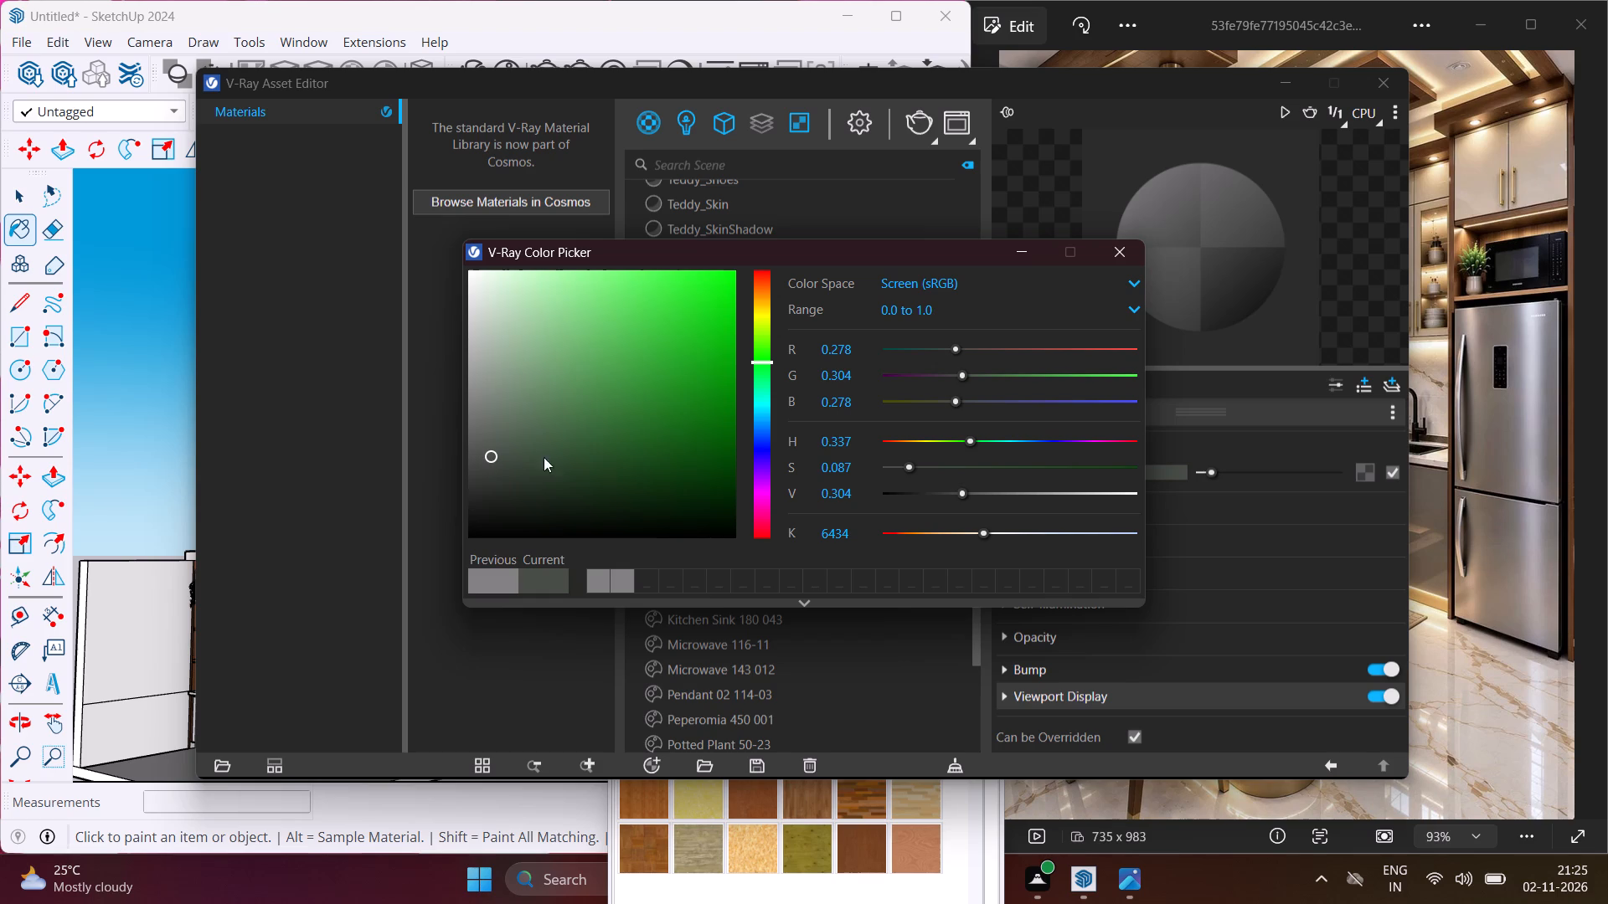
pyautogui.click(1027, 259)
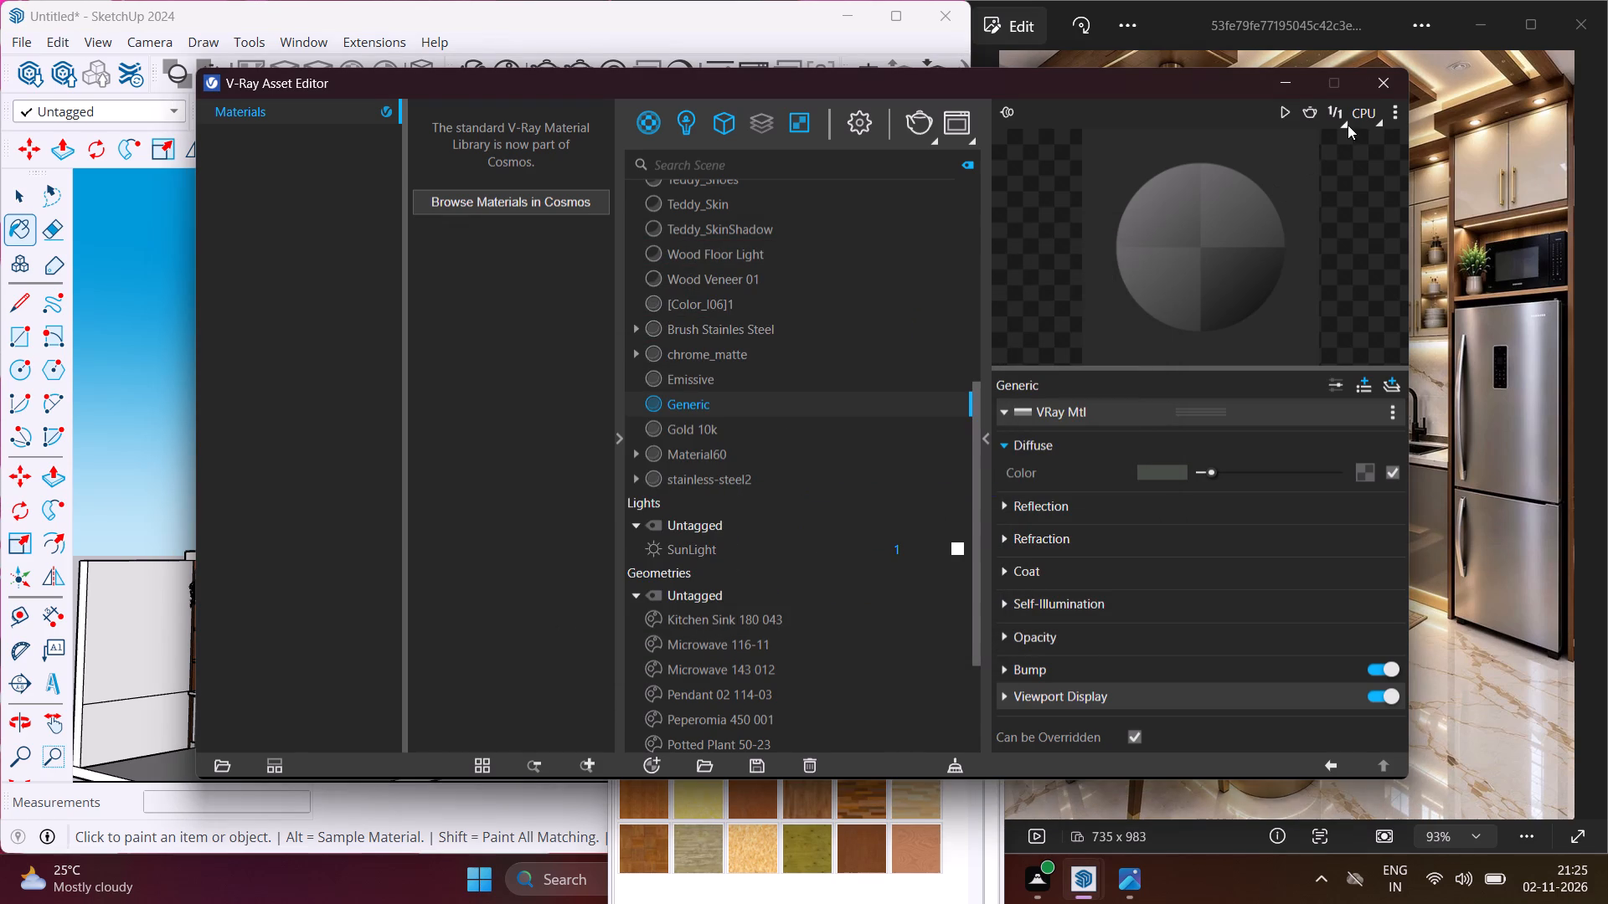
# Set the Generic material's preview scene to Wall.
pyautogui.click(1386, 113)
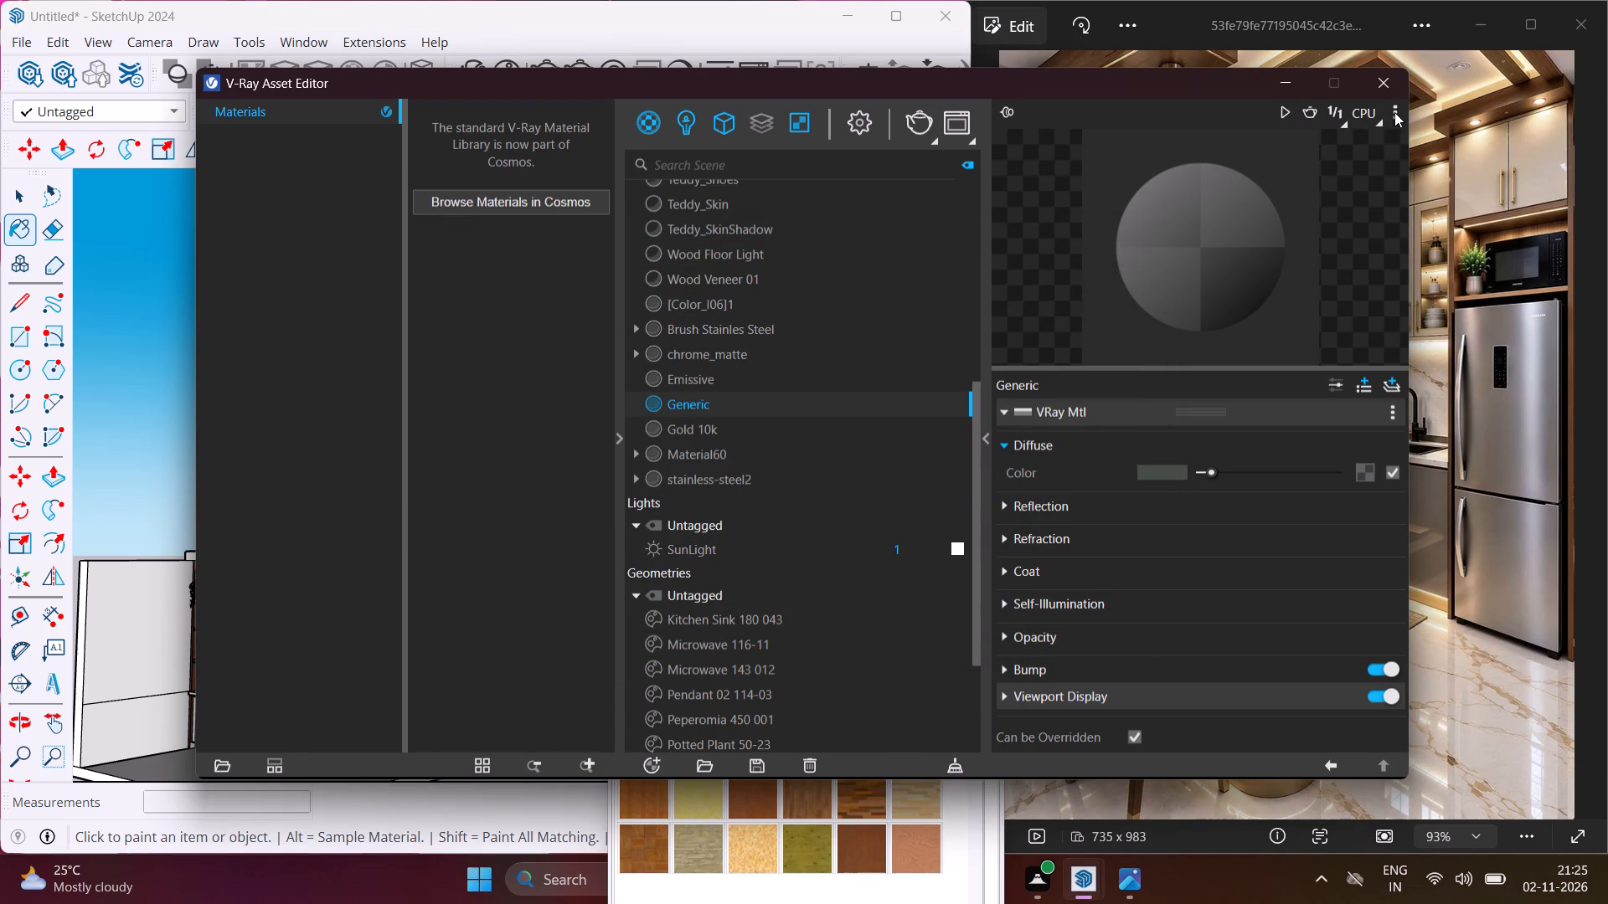
pyautogui.click(1394, 112)
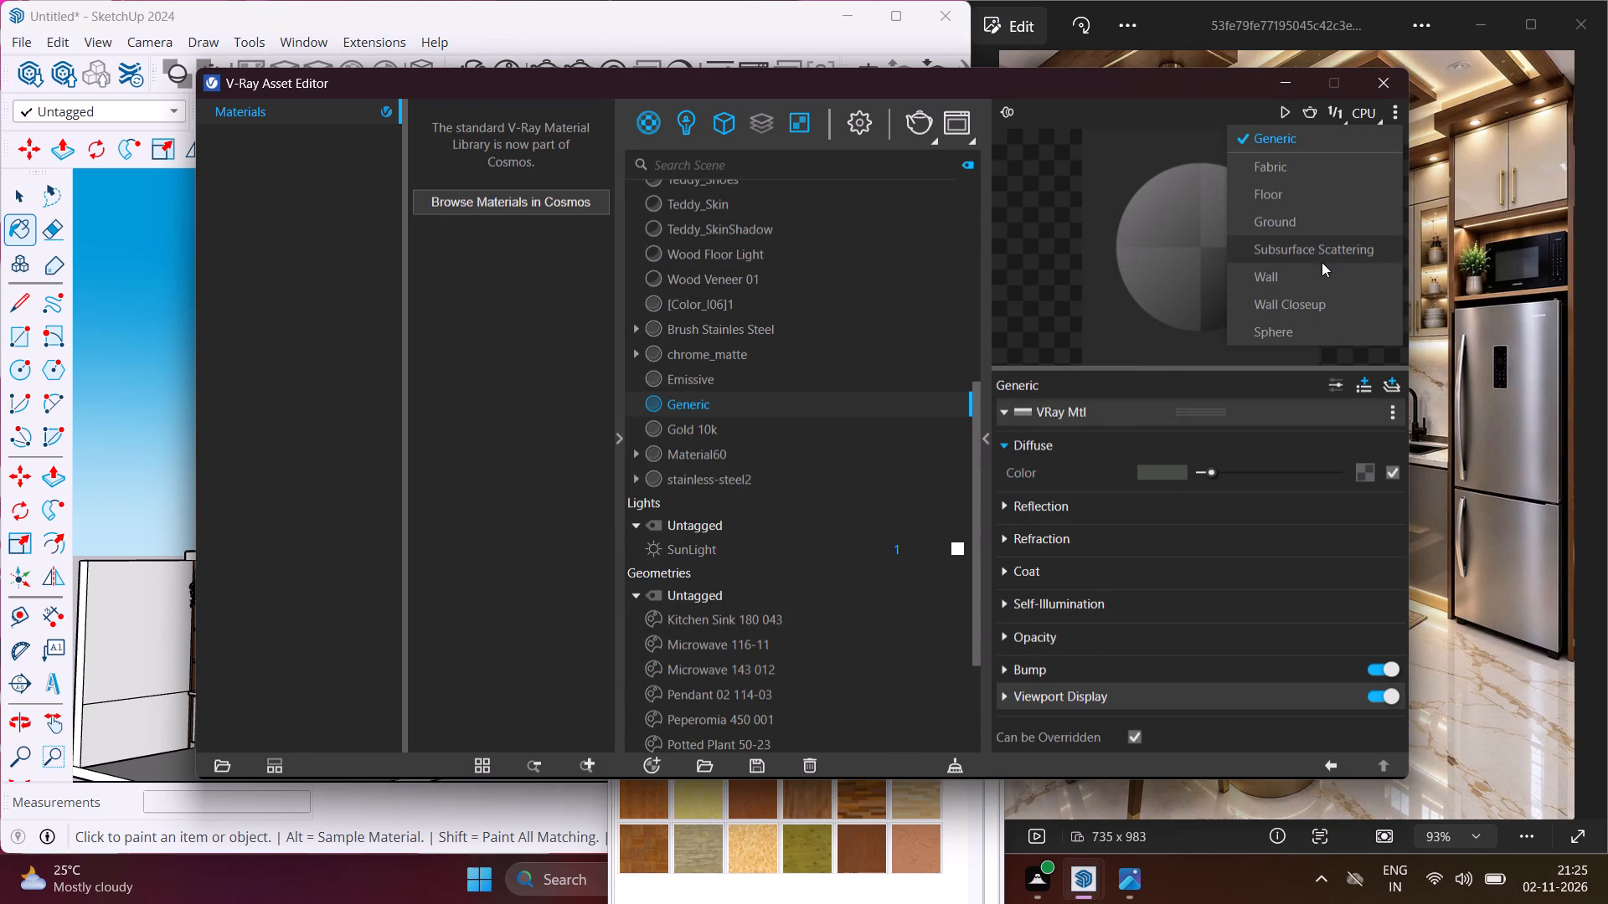
pyautogui.click(1319, 274)
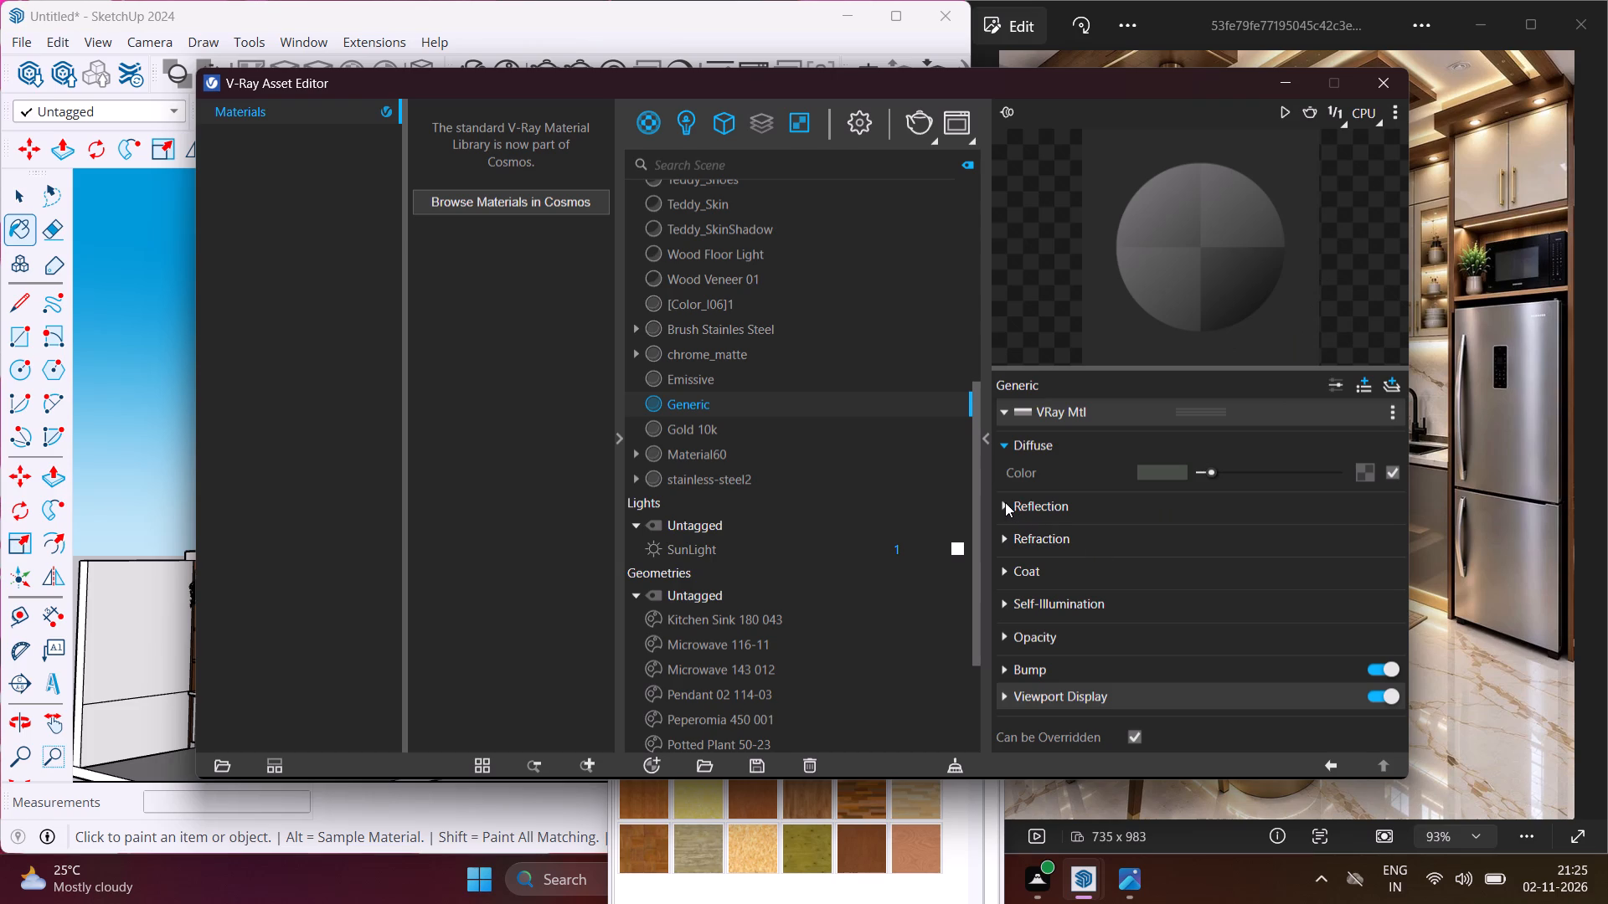
# Set the Generic material's reflection colour to a dark green of R 0.261, G 0.32, B 0.251.
pyautogui.click(1005, 502)
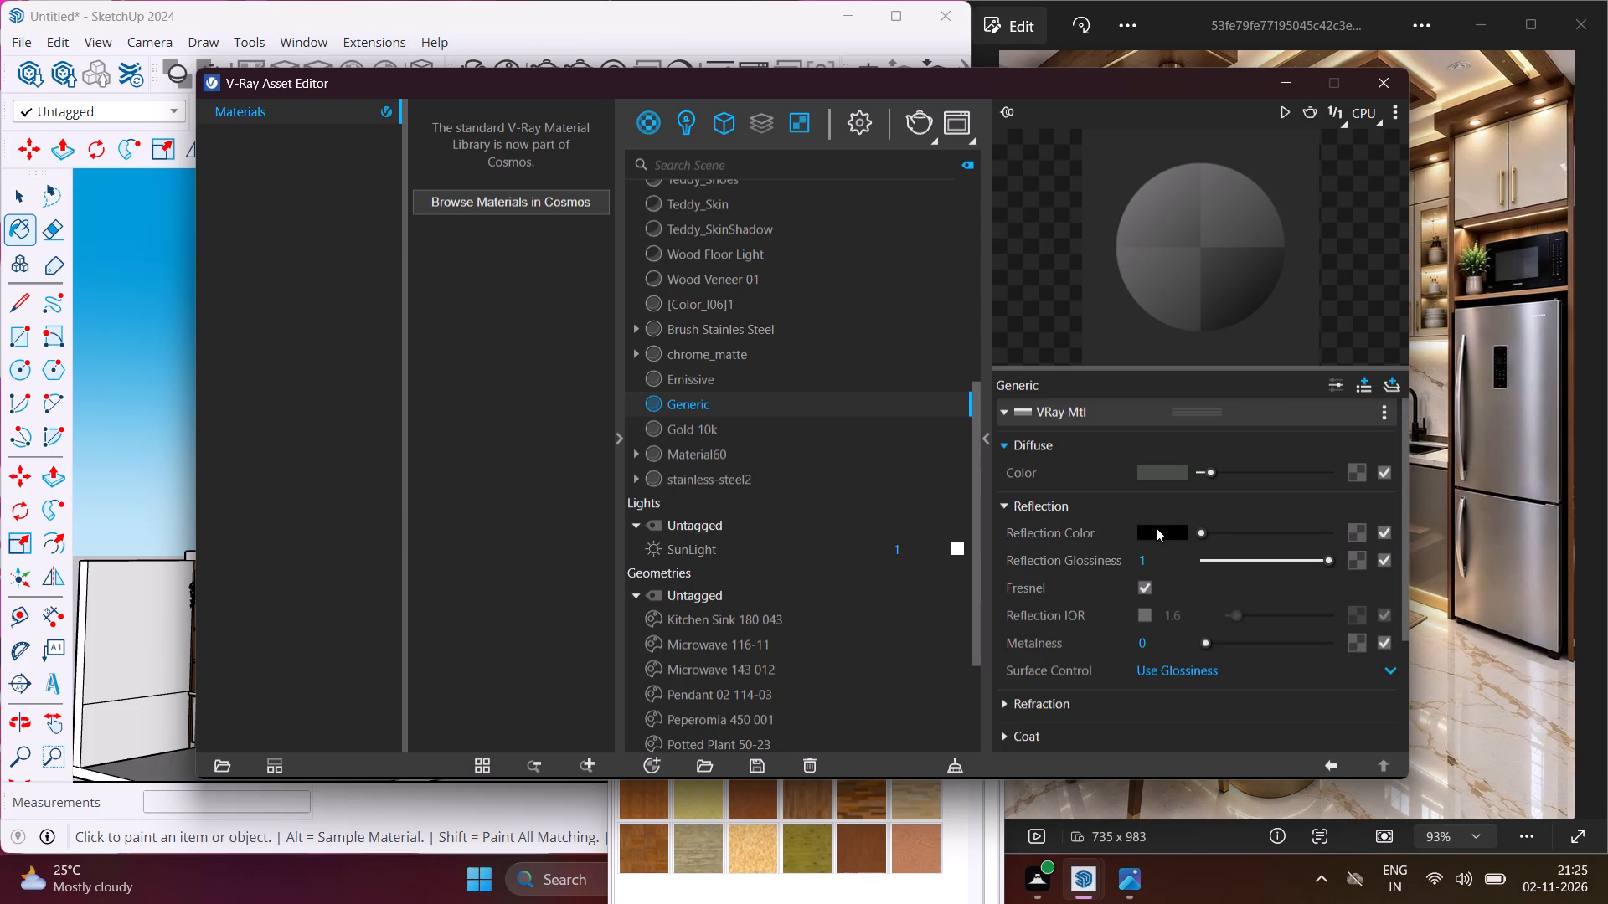
pyautogui.click(1156, 538)
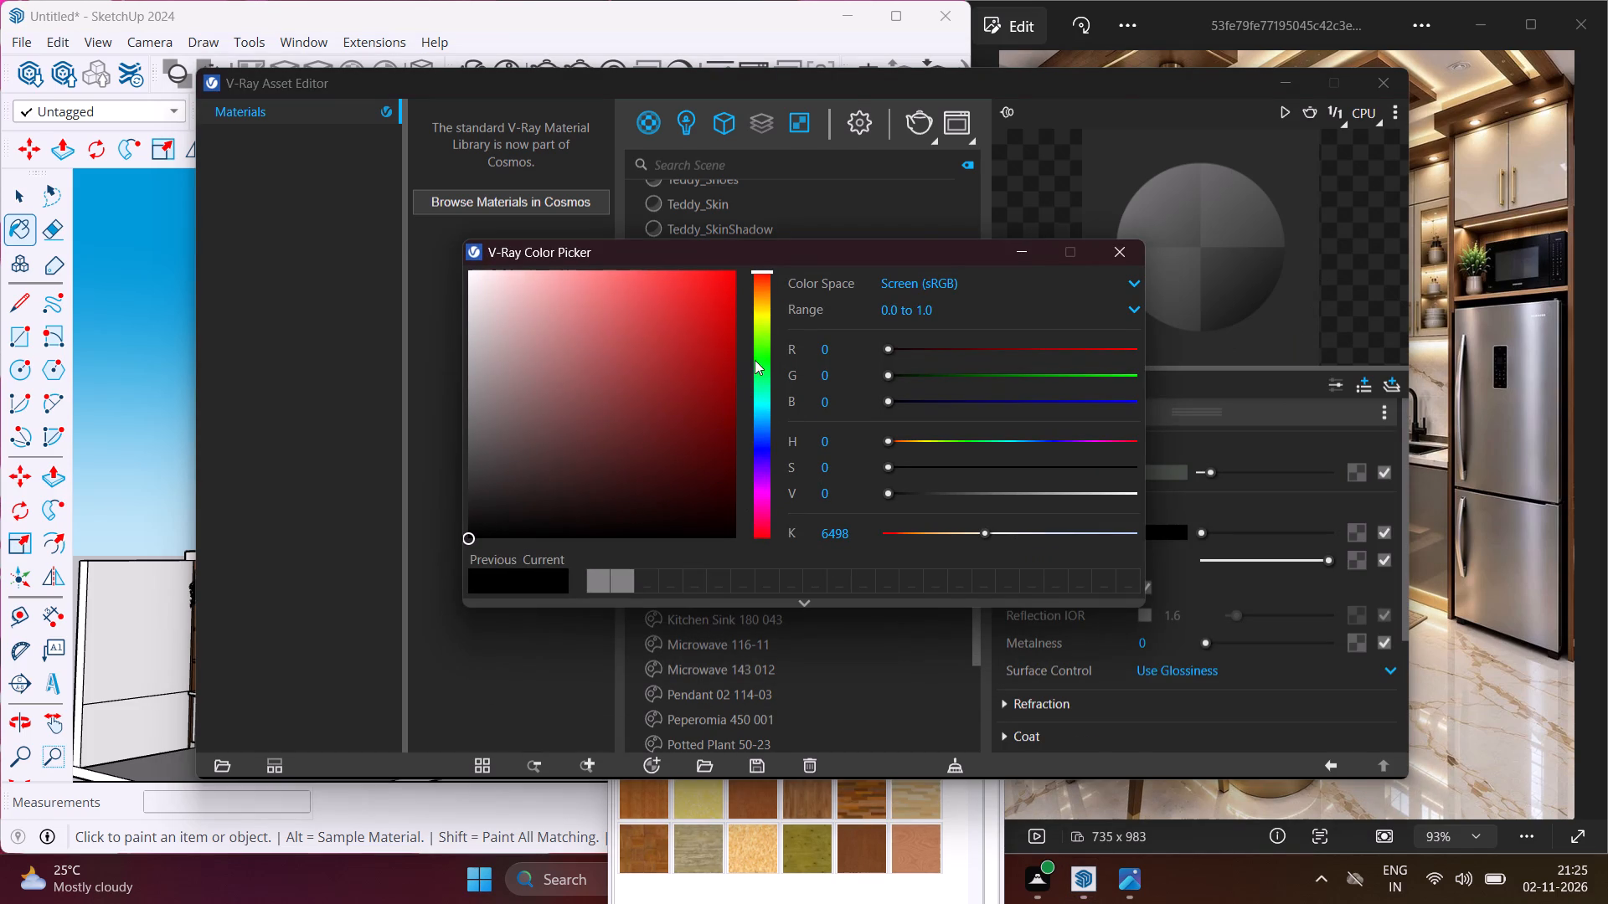
pyautogui.click(759, 353)
pyautogui.click(513, 434)
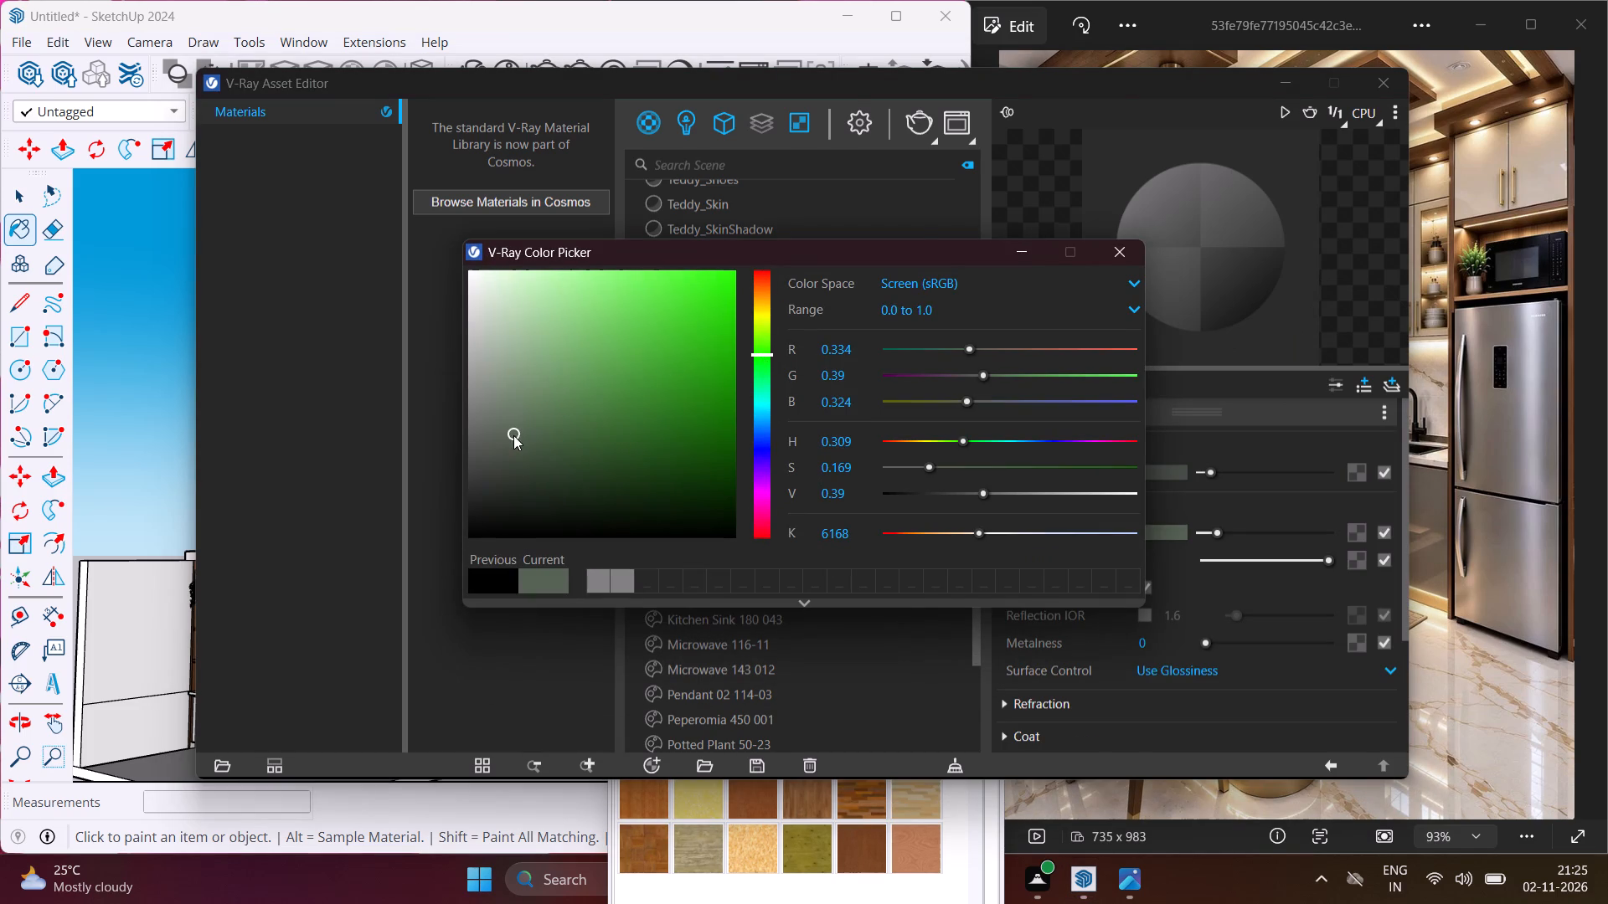
pyautogui.click(508, 416)
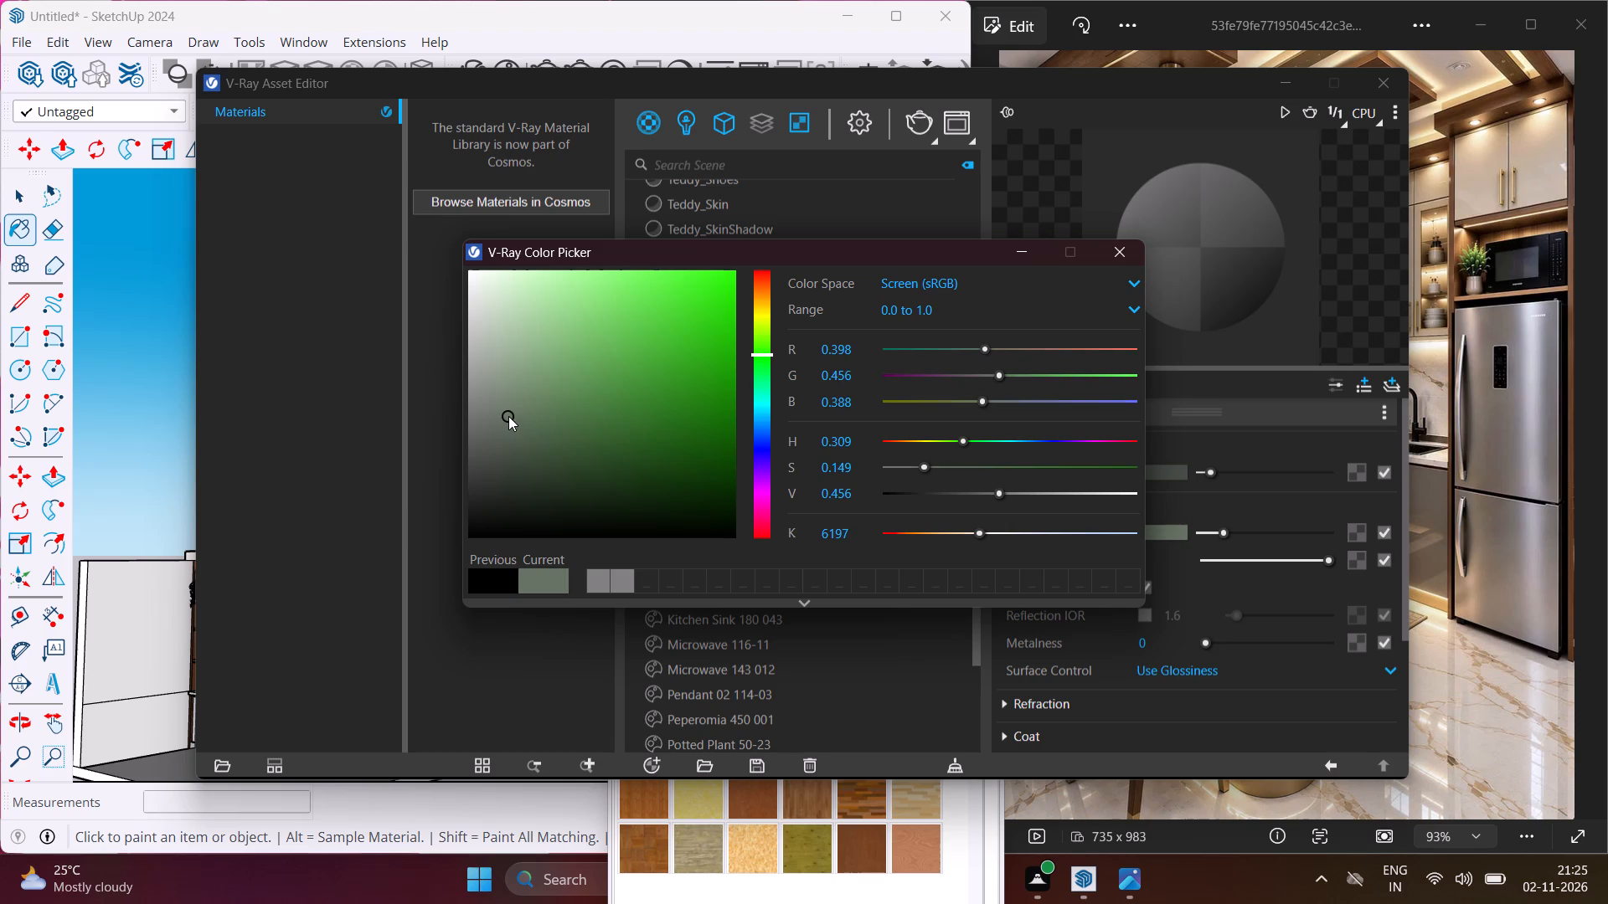
pyautogui.click(522, 440)
pyautogui.click(527, 453)
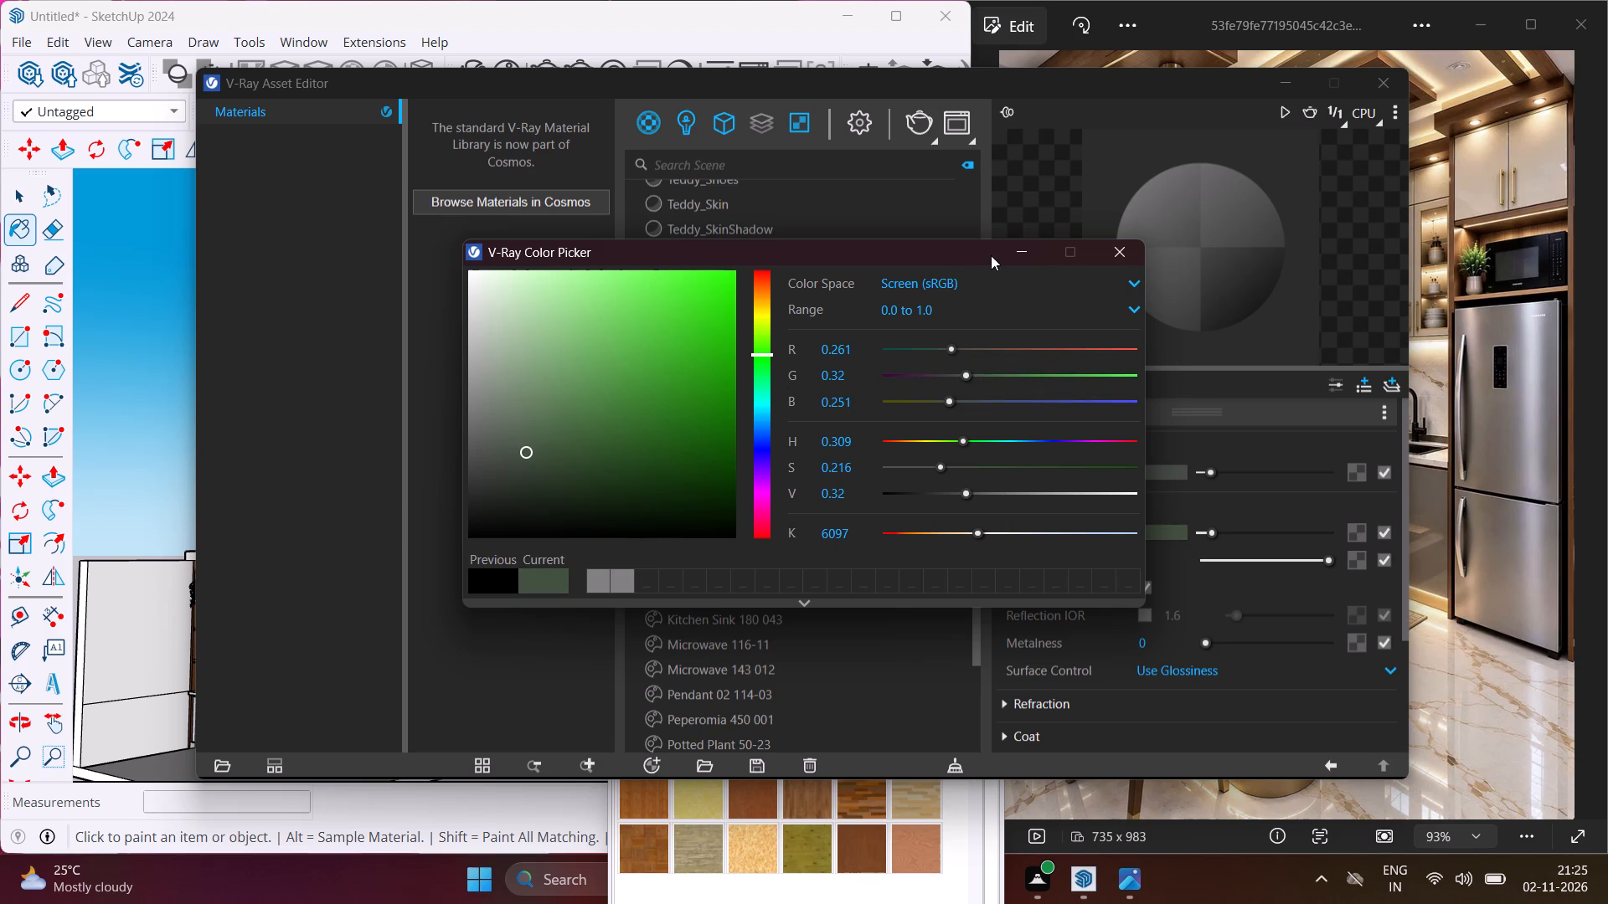
pyautogui.click(1013, 250)
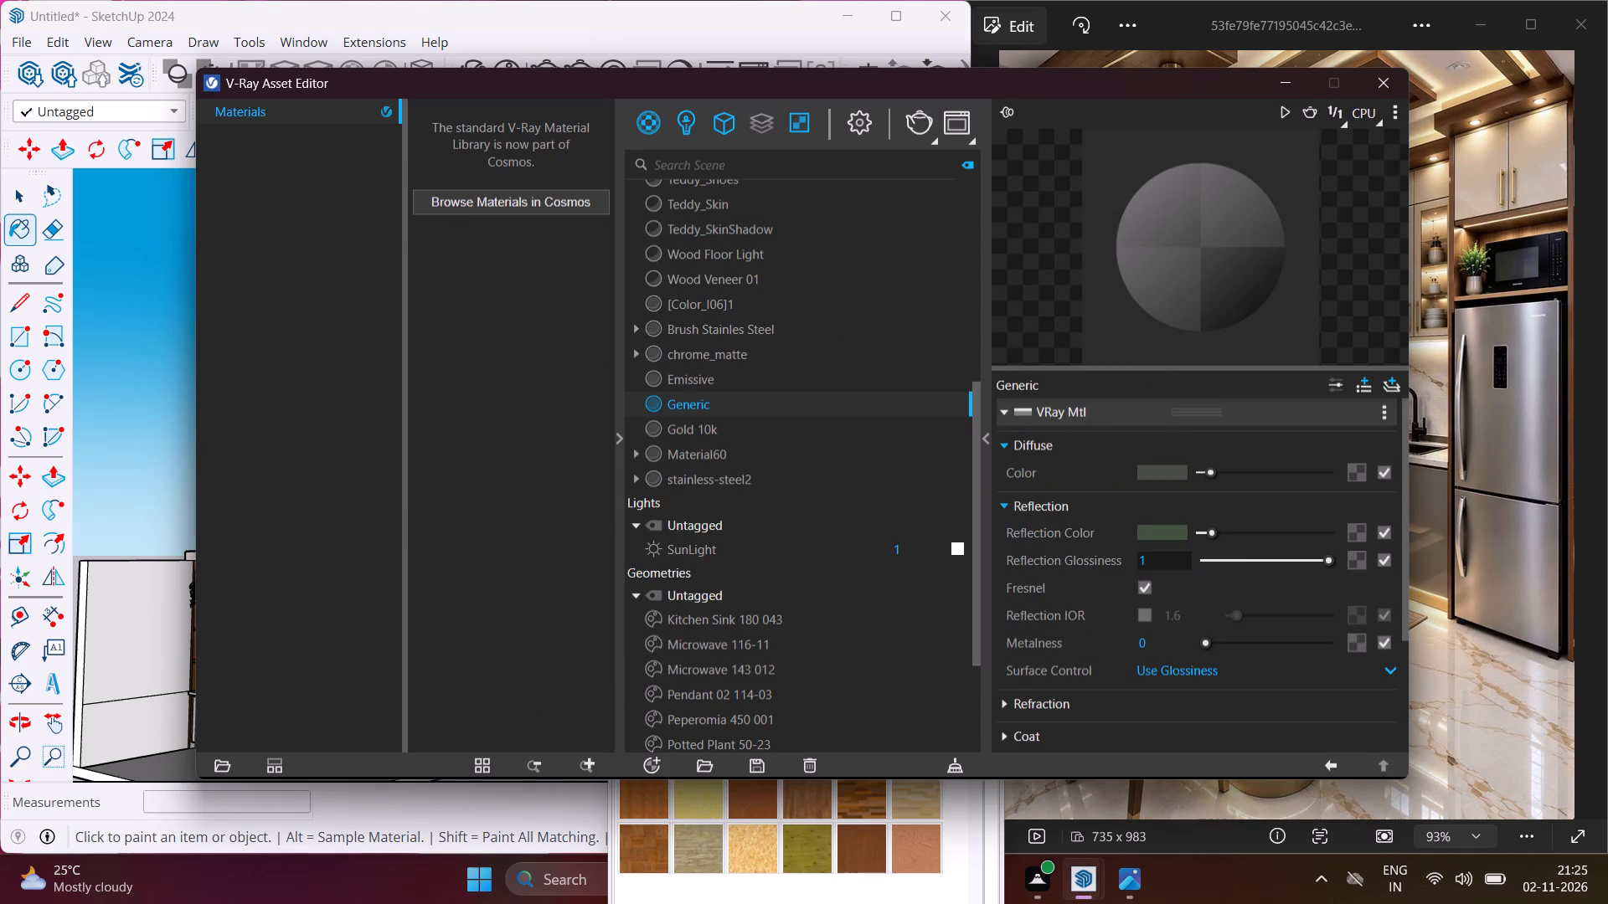
# Enable the Generic material's Reflection IOR, set it to 4, keep the Wall preview, and return to the model.
pyautogui.click(1147, 613)
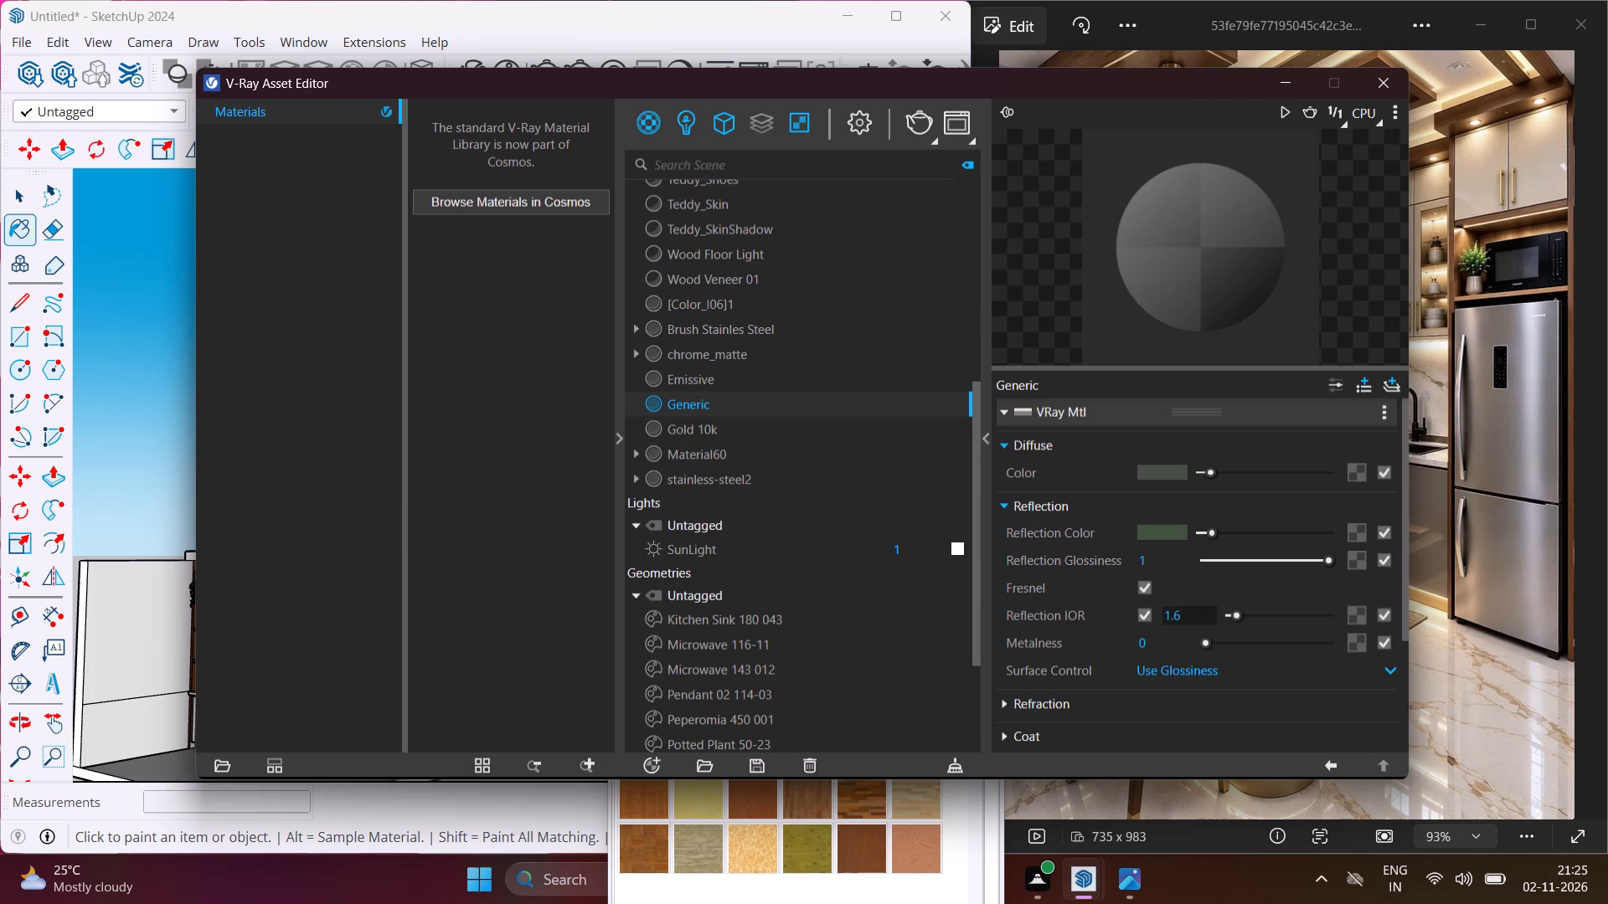
pyautogui.click(1188, 614)
pyautogui.press('BackSpace')
pyautogui.press('BackSpace')
pyautogui.press('BackSpace')
pyautogui.press('4')
pyautogui.press('Return')
pyautogui.click(1393, 119)
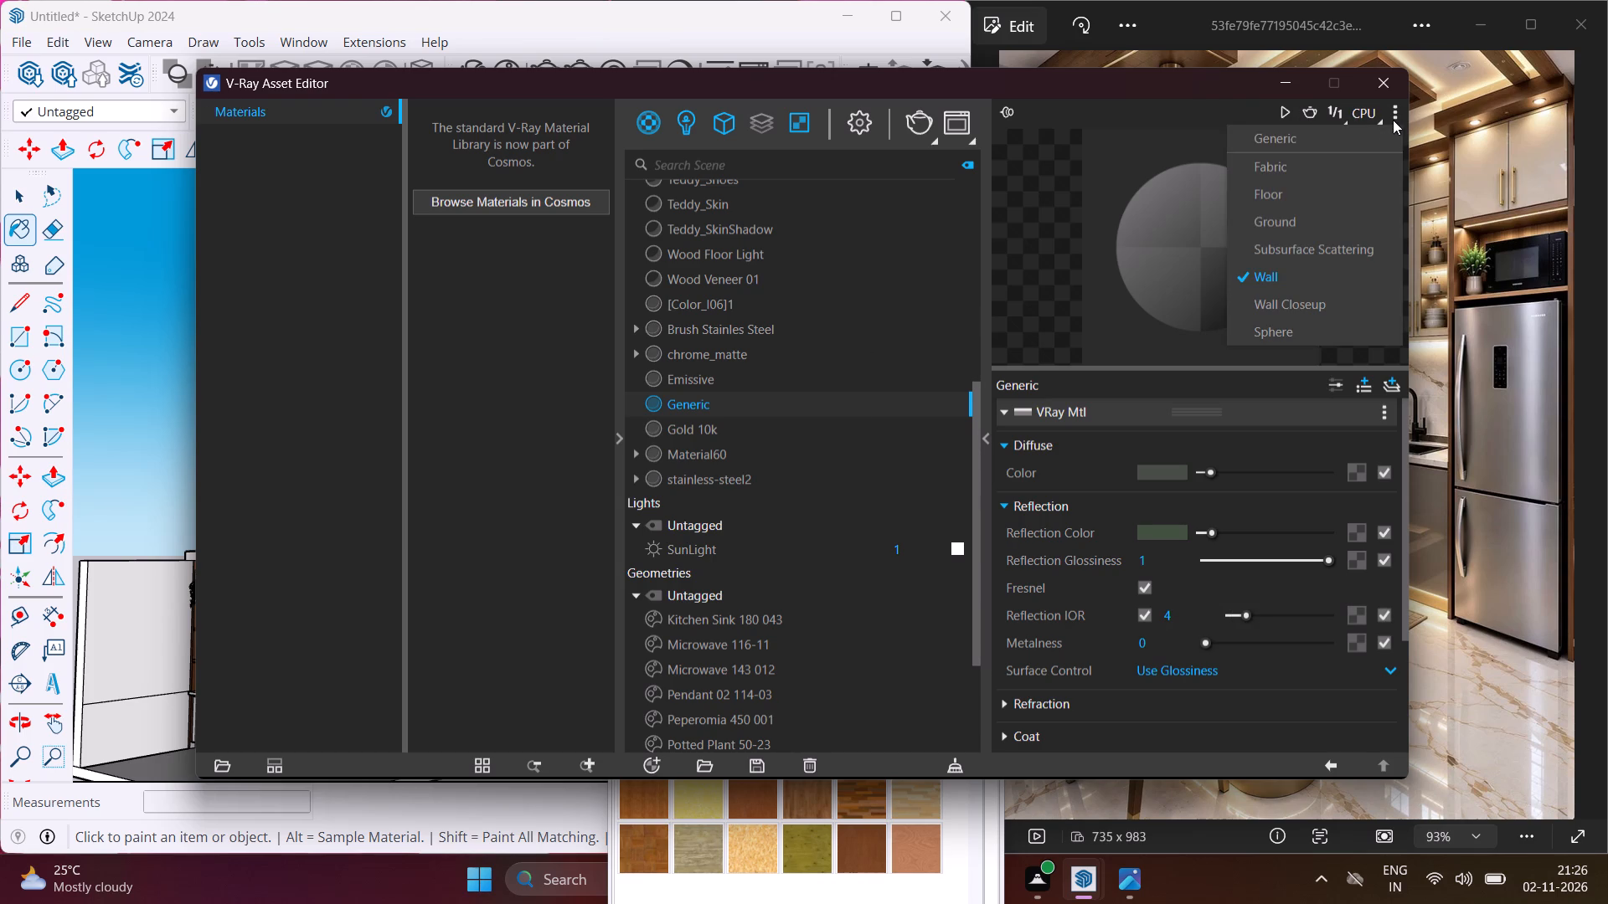
pyautogui.click(1304, 281)
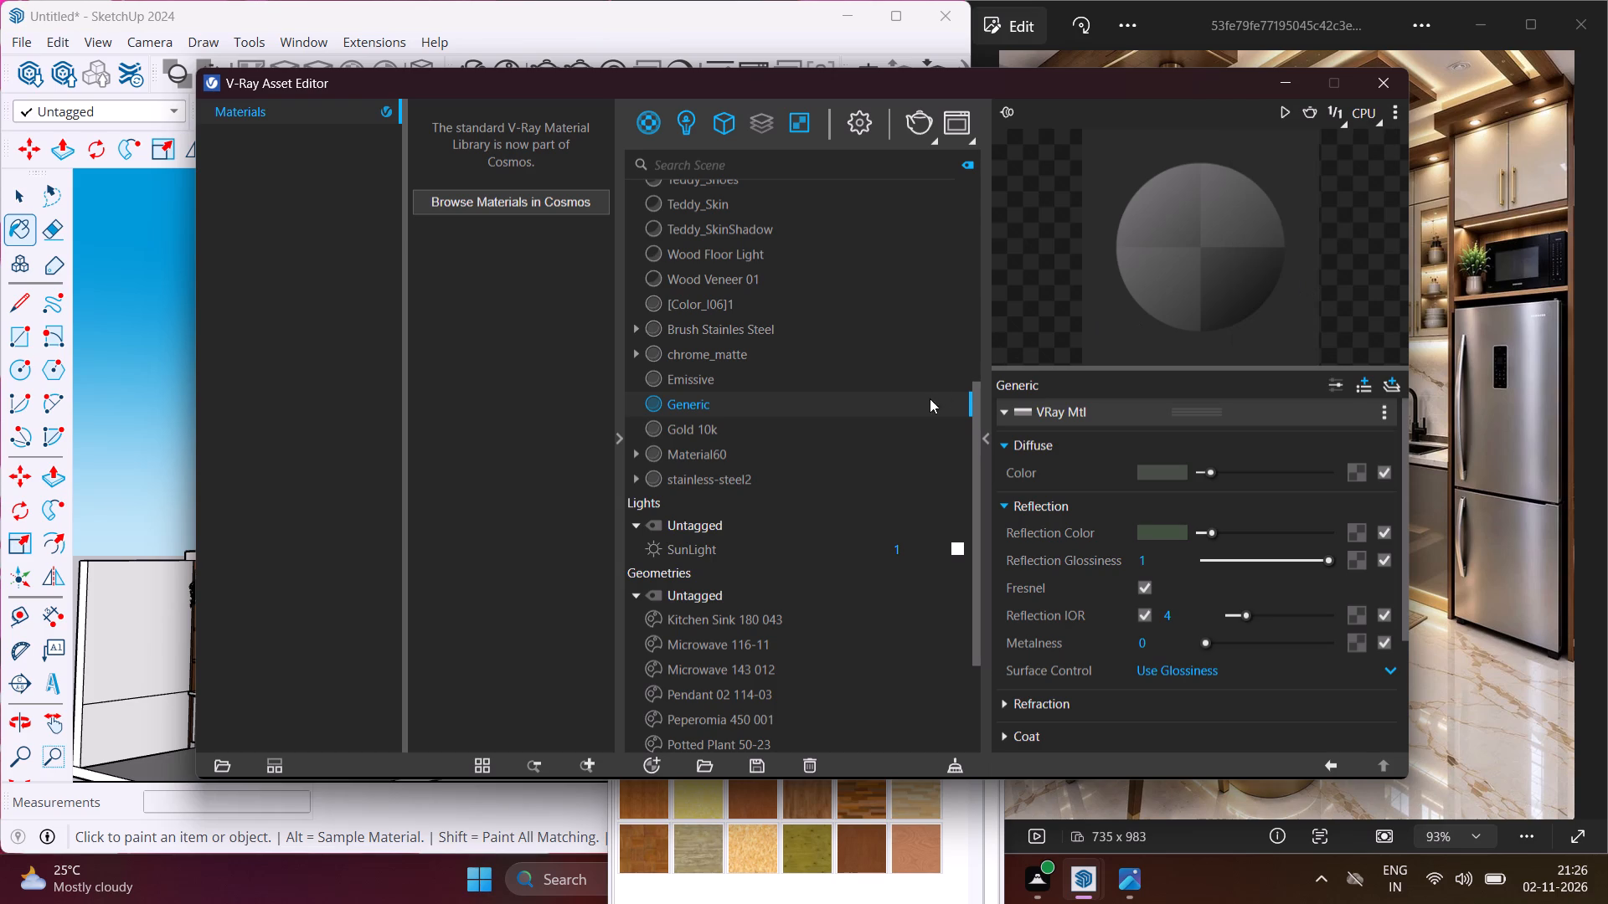
pyautogui.doubleClick(921, 406)
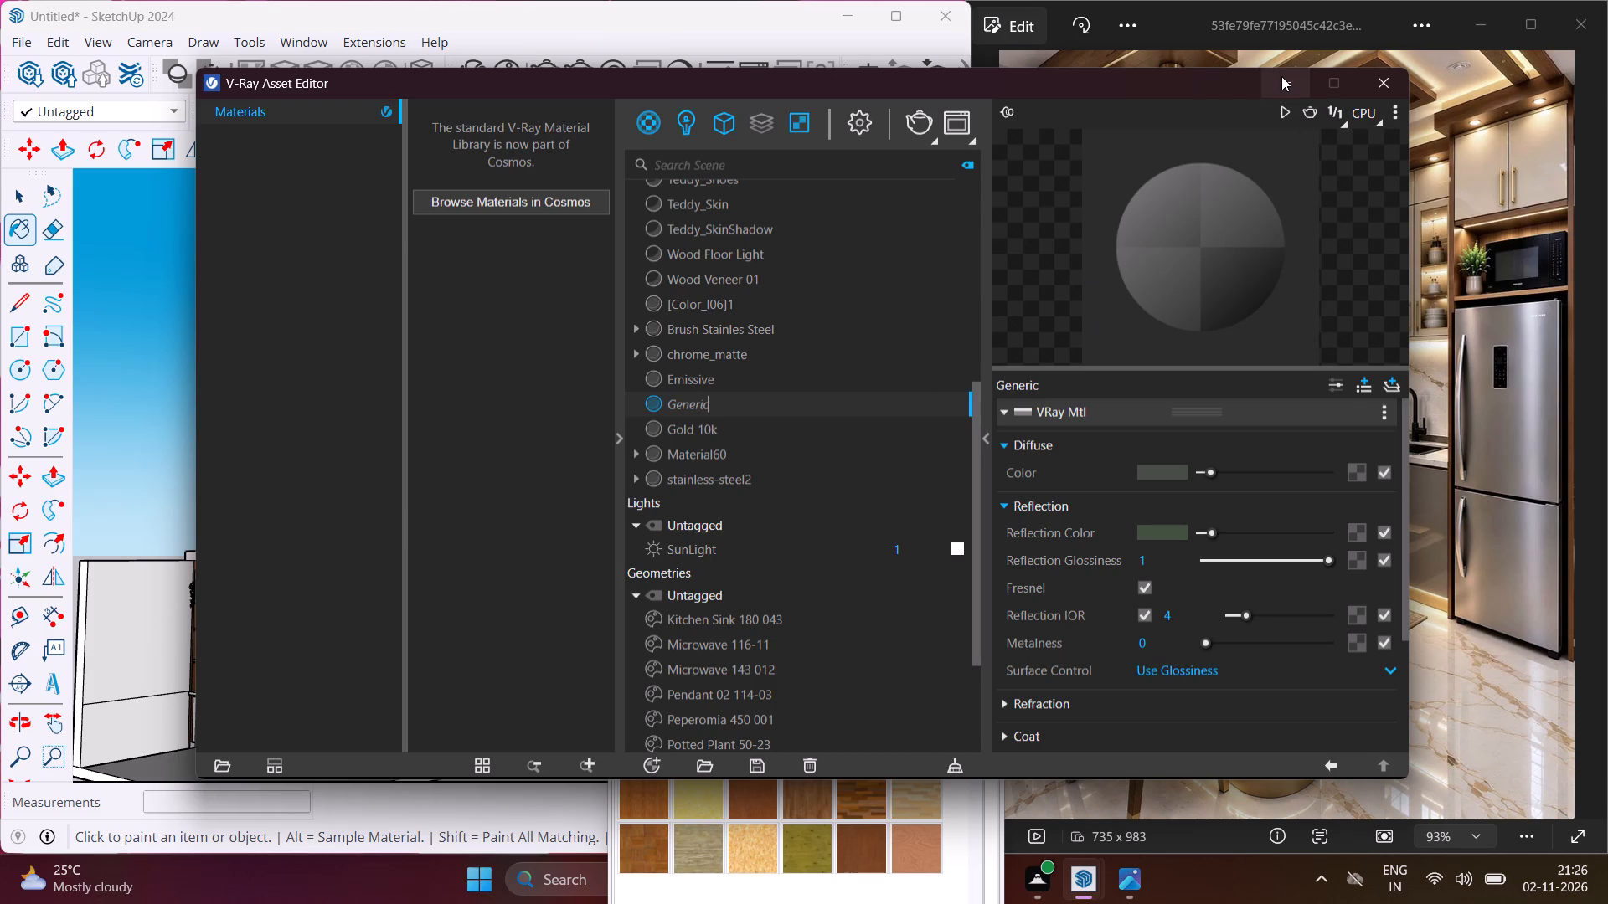
pyautogui.click(1281, 77)
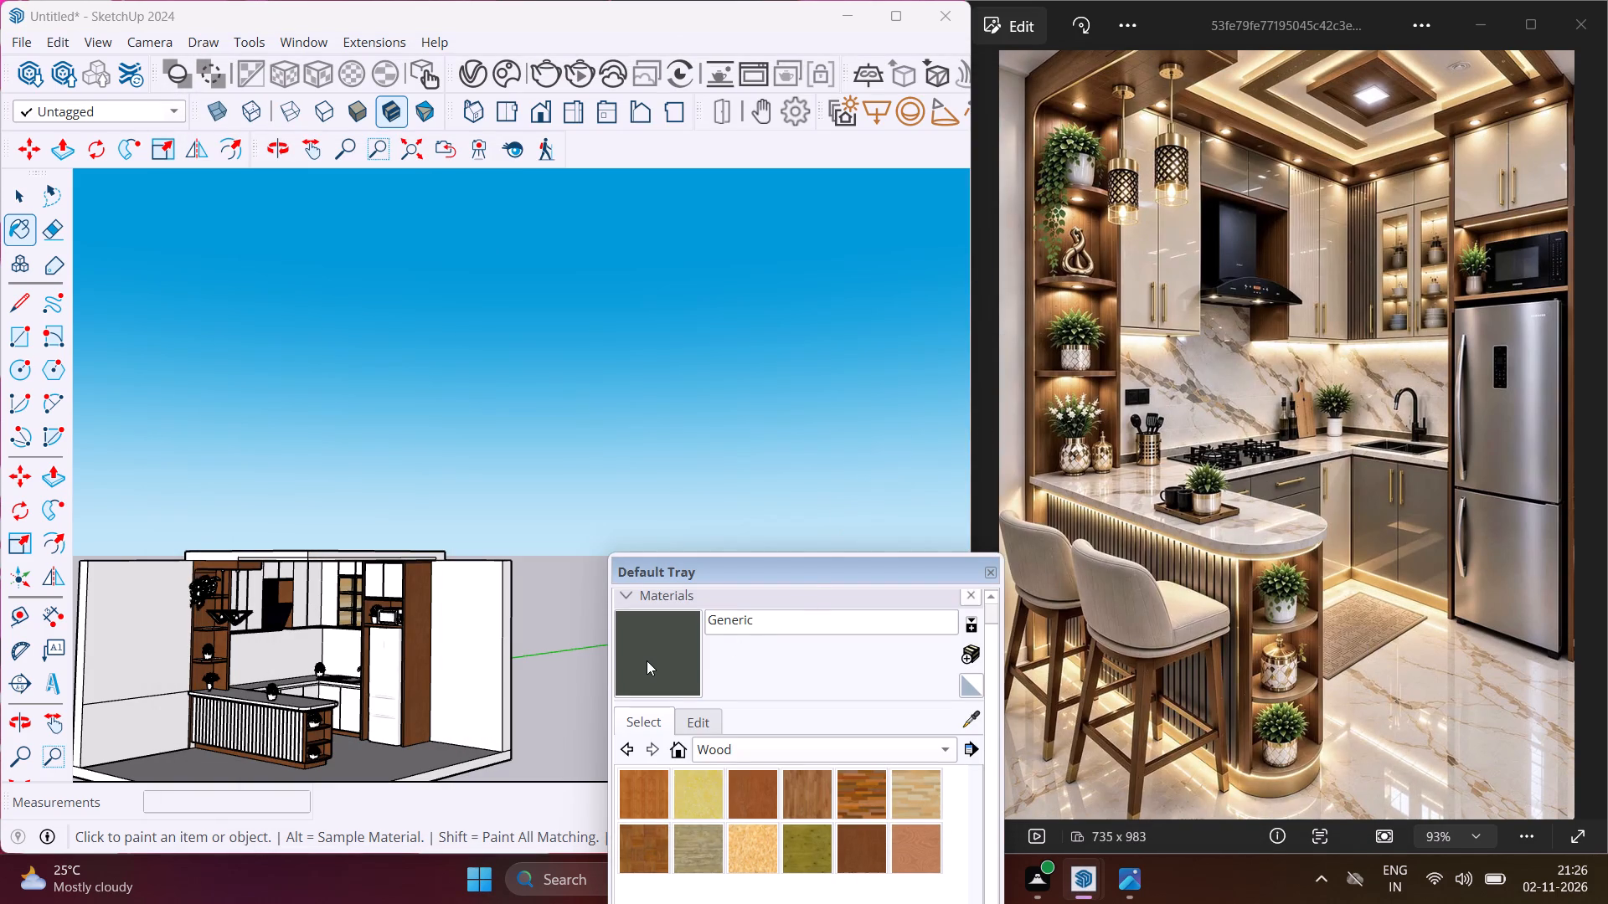
# Paint the counter's vertical front slats with the Generic material, from the tall shelf unit towards the middle.
pyautogui.click(647, 660)
pyautogui.scroll(-8, 725, 405)
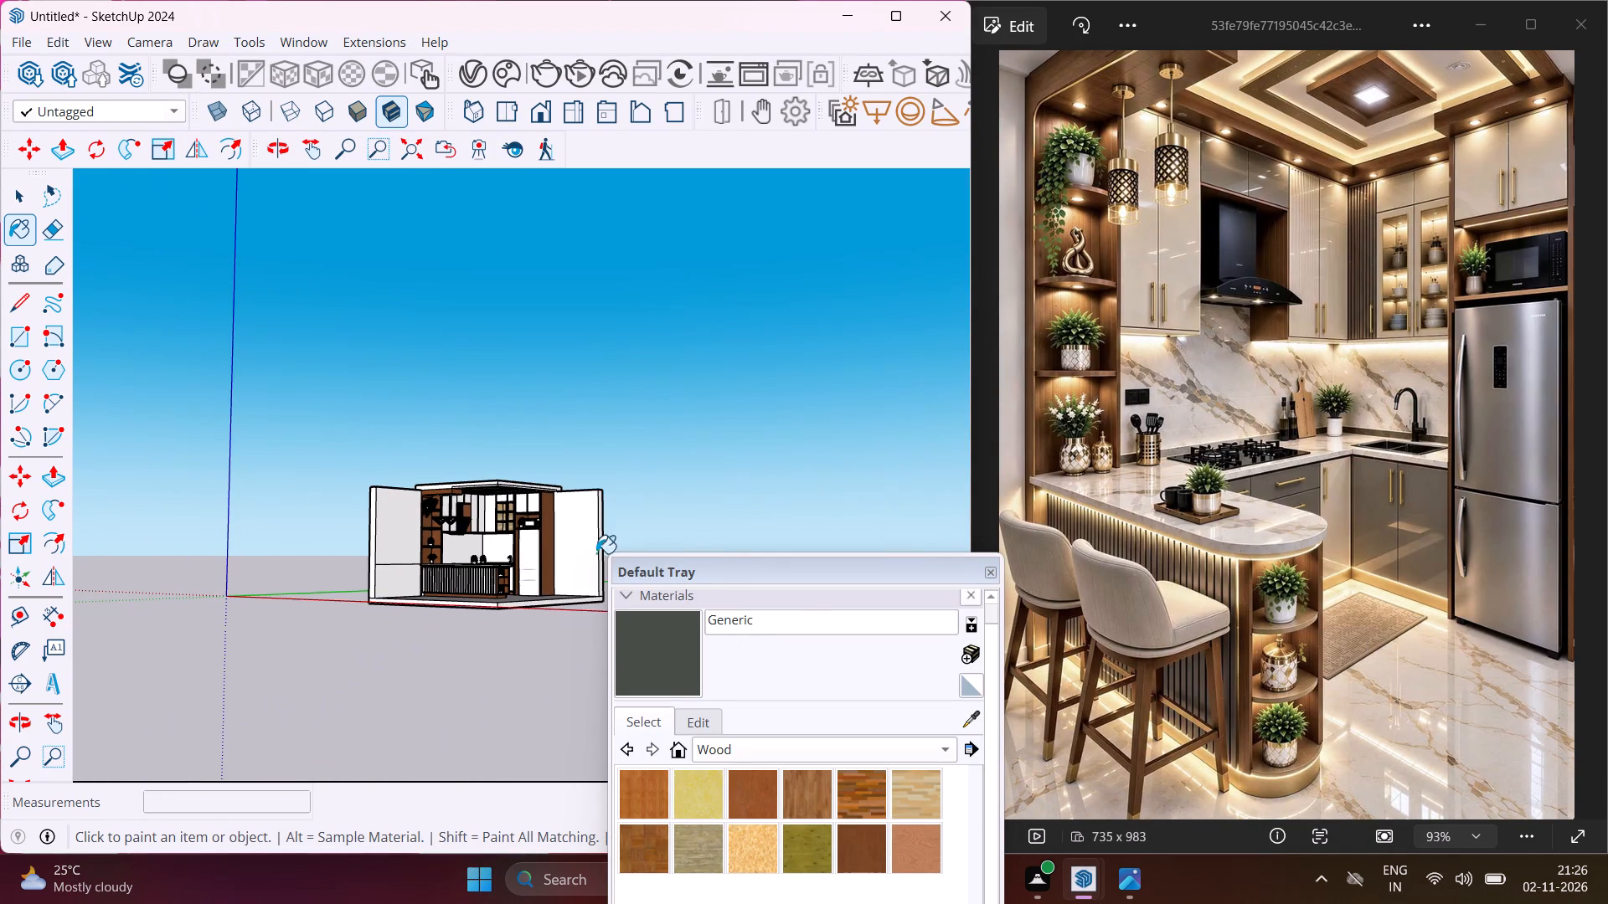
pyautogui.scroll(9, 535, 619)
pyautogui.scroll(8, 367, 552)
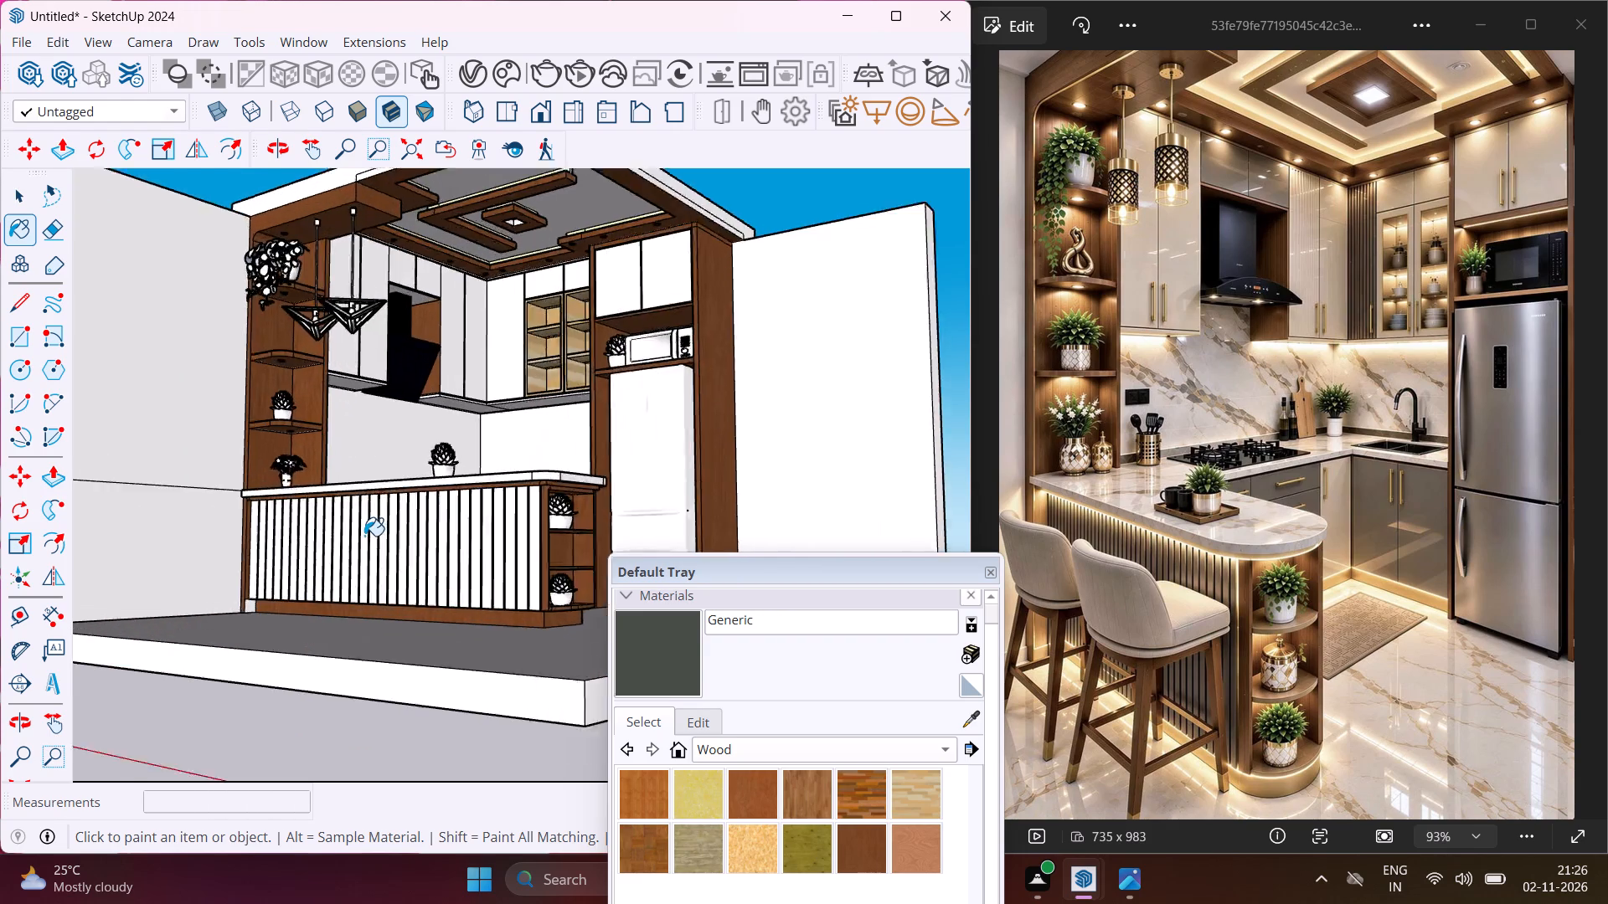
pyautogui.scroll(6, 364, 536)
pyautogui.moveTo(364, 536); pyautogui.dragTo(497, 609, button='middle')
pyautogui.scroll(1, 497, 609)
pyautogui.scroll(-2, 191, 615)
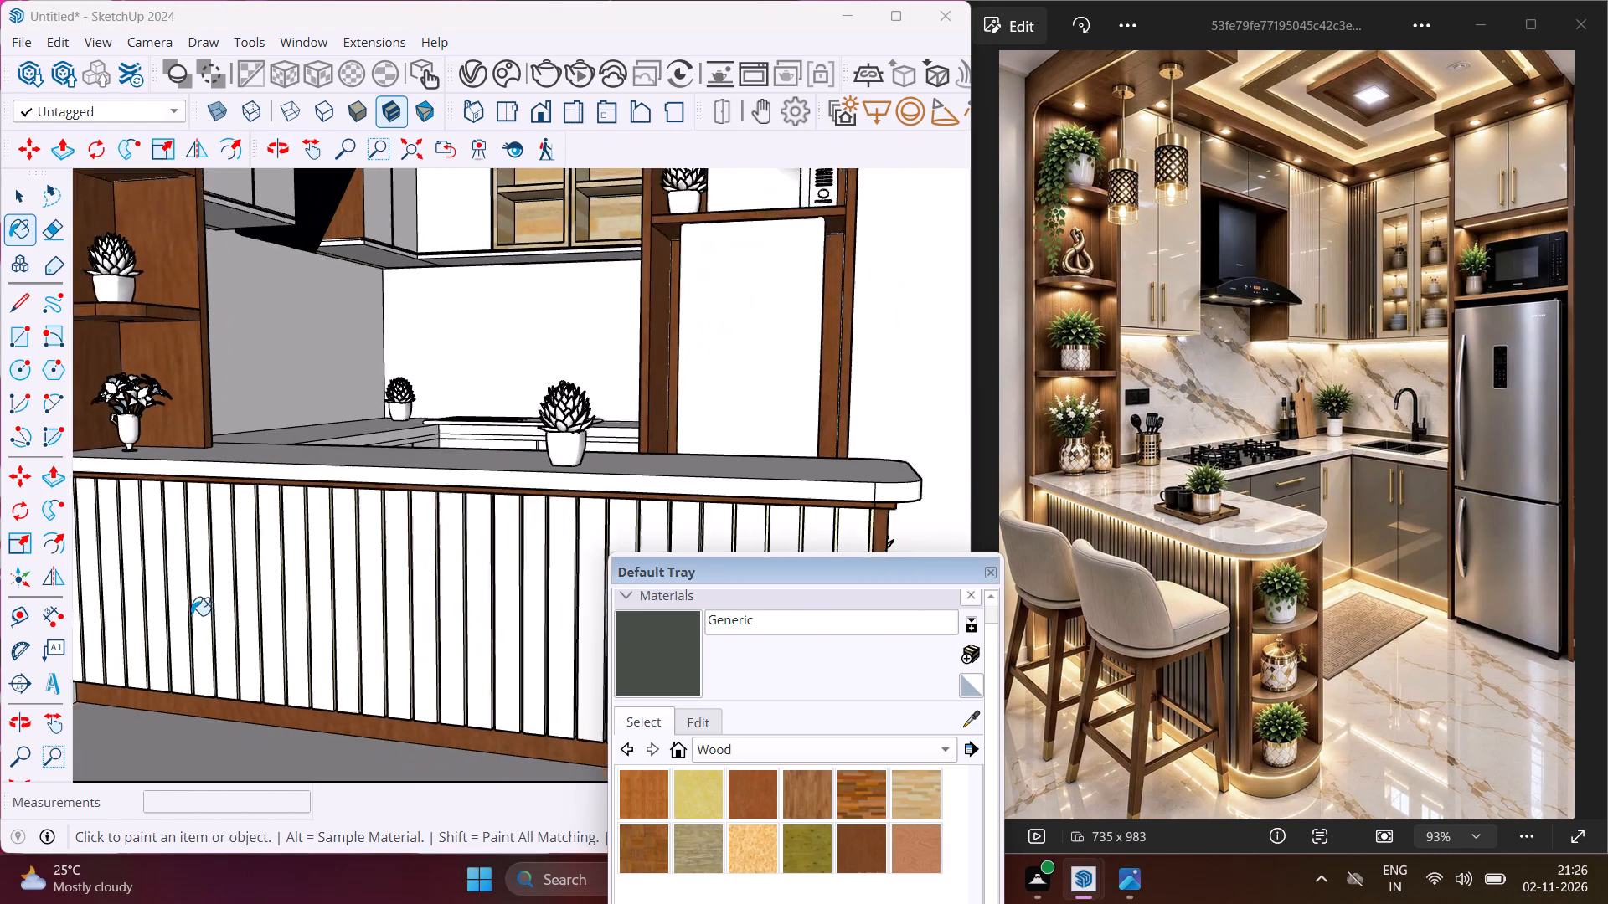
pyautogui.scroll(-2, 191, 615)
pyautogui.scroll(3, 83, 629)
pyautogui.click(90, 631)
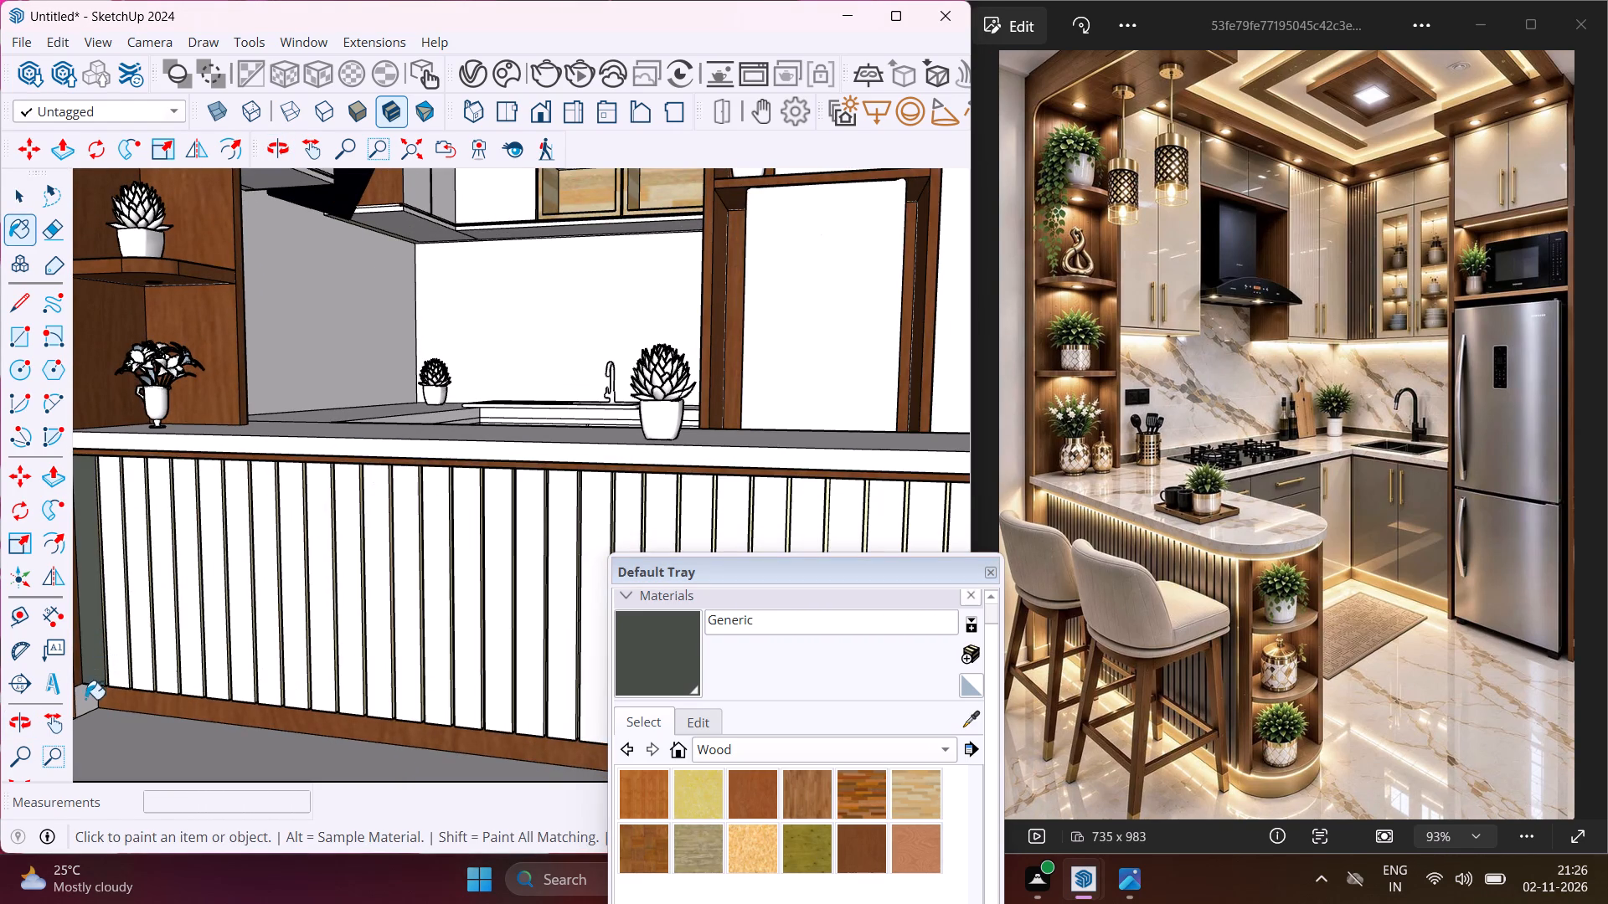
pyautogui.click(83, 703)
pyautogui.click(111, 650)
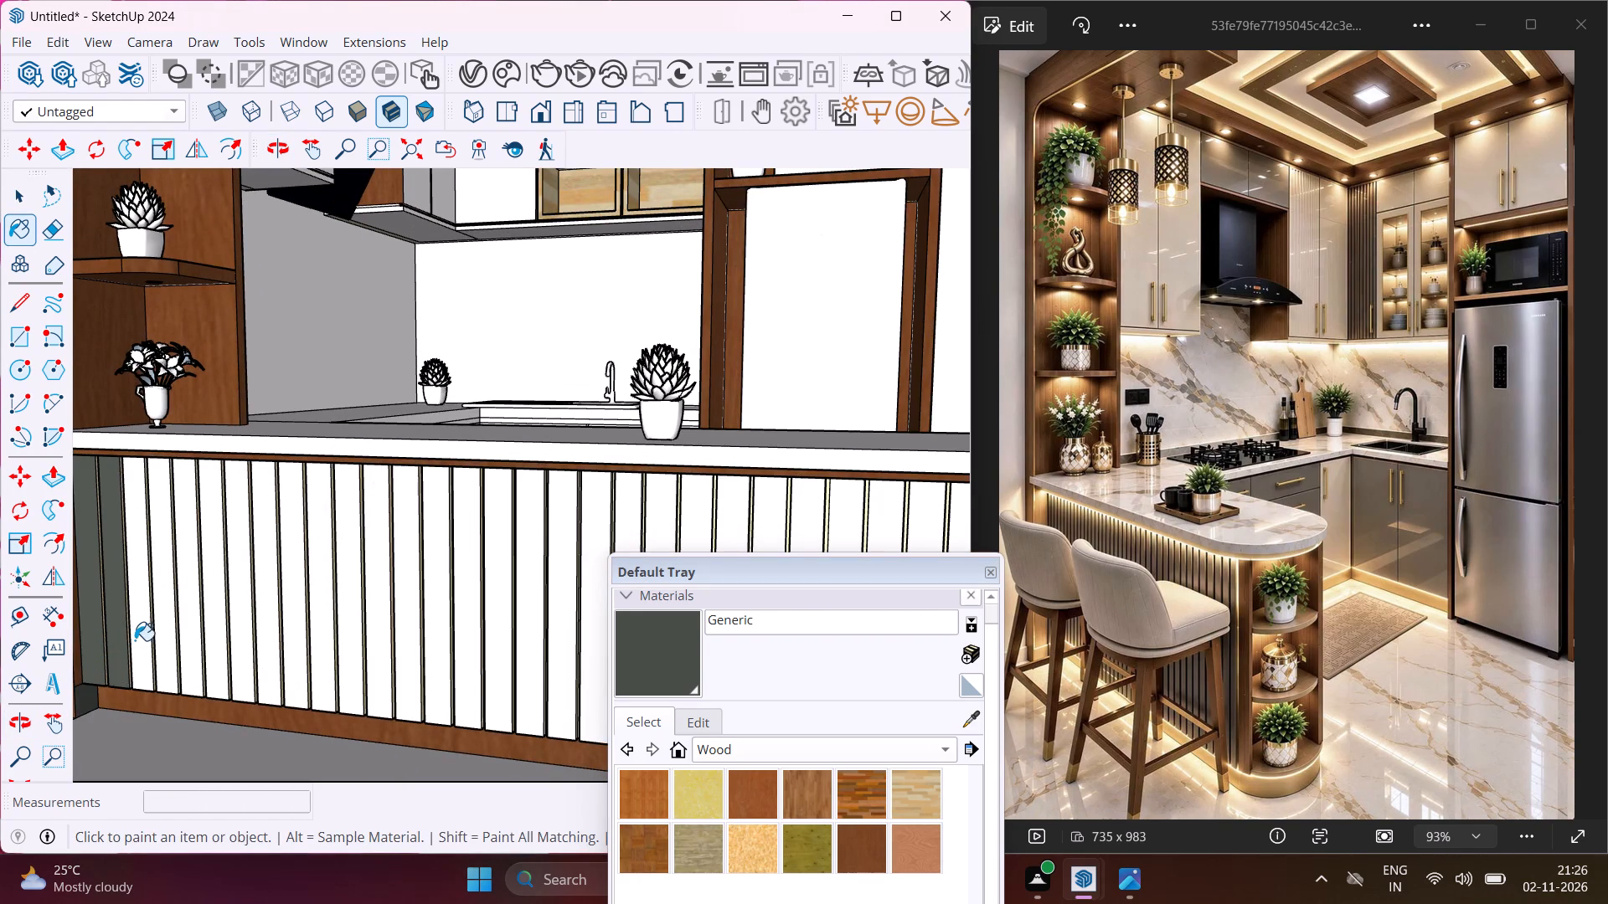
pyautogui.click(138, 637)
pyautogui.click(161, 626)
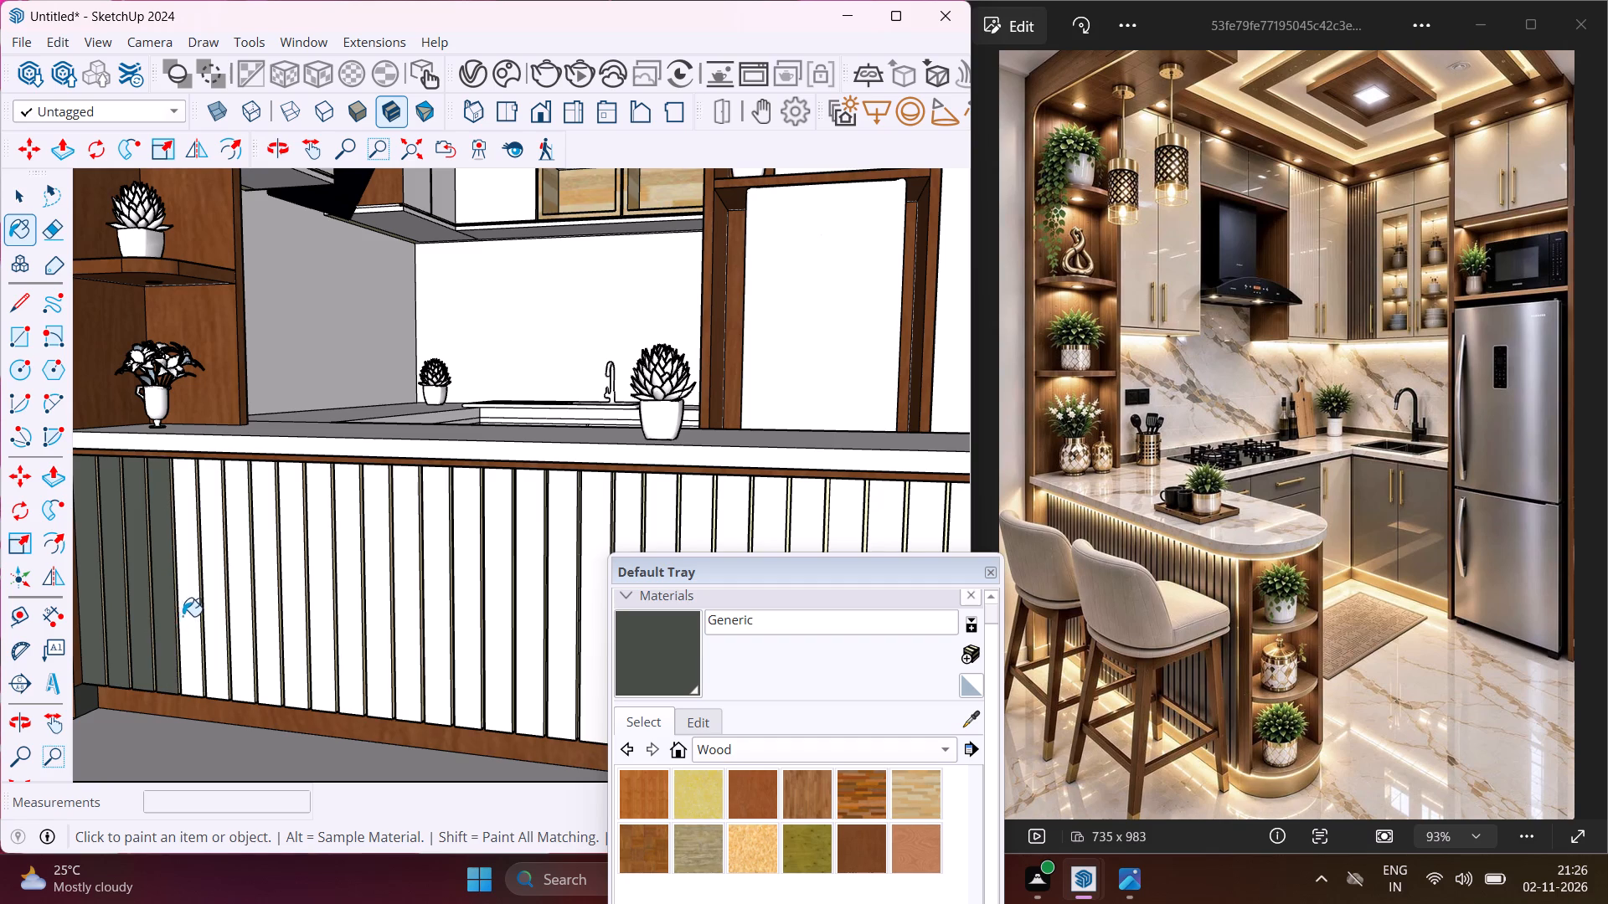
pyautogui.click(188, 606)
pyautogui.click(212, 605)
pyautogui.click(241, 598)
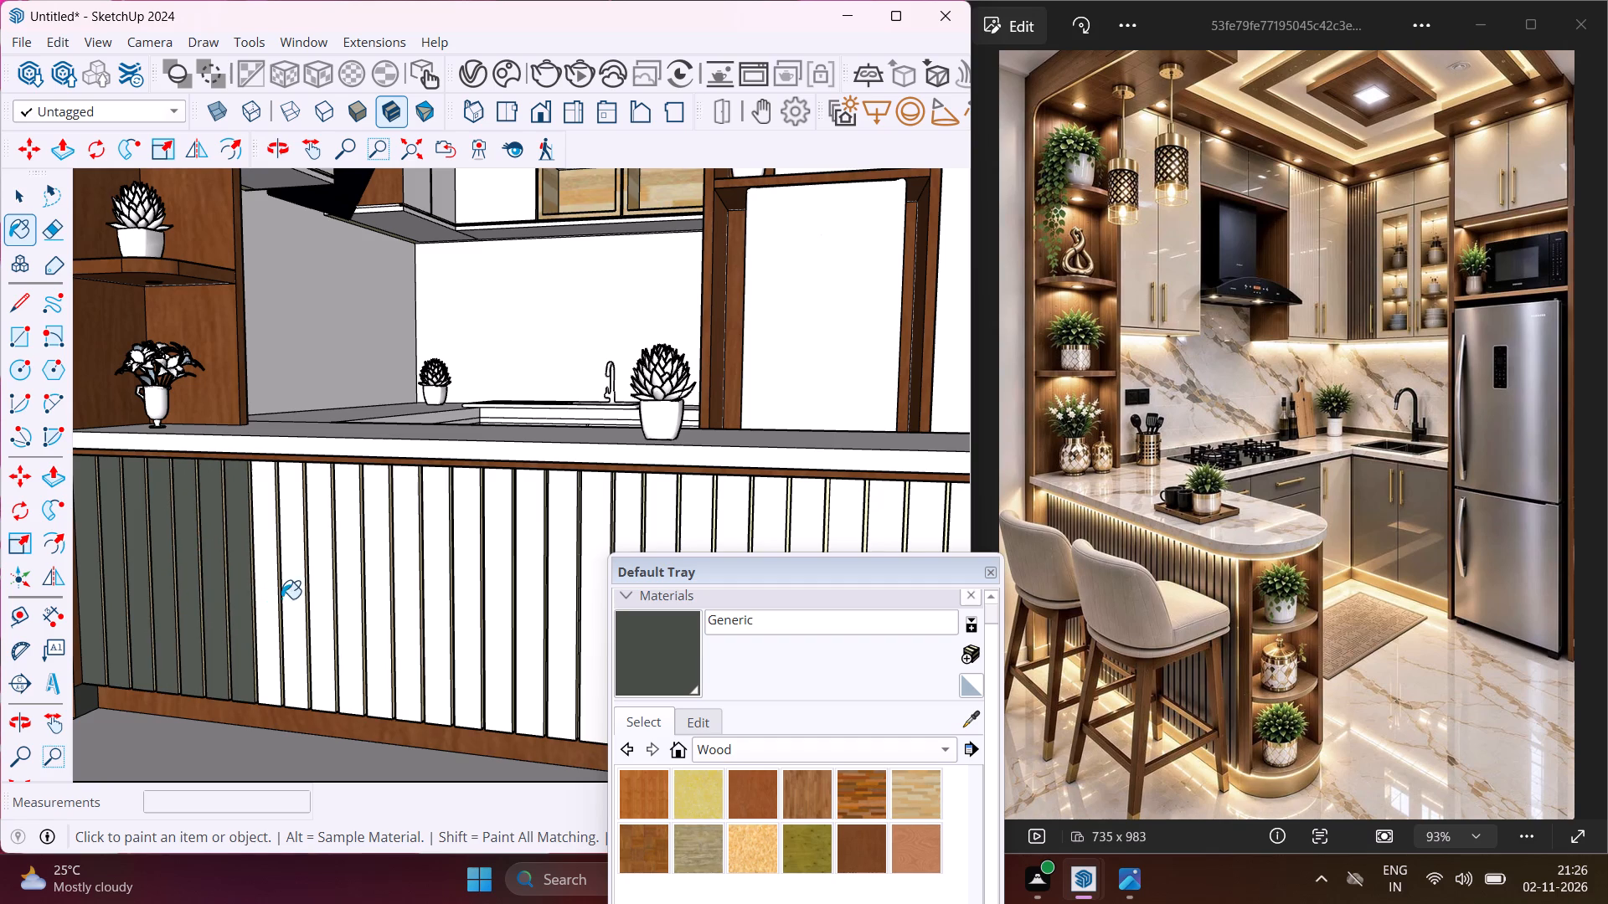
pyautogui.click(271, 592)
pyautogui.click(291, 598)
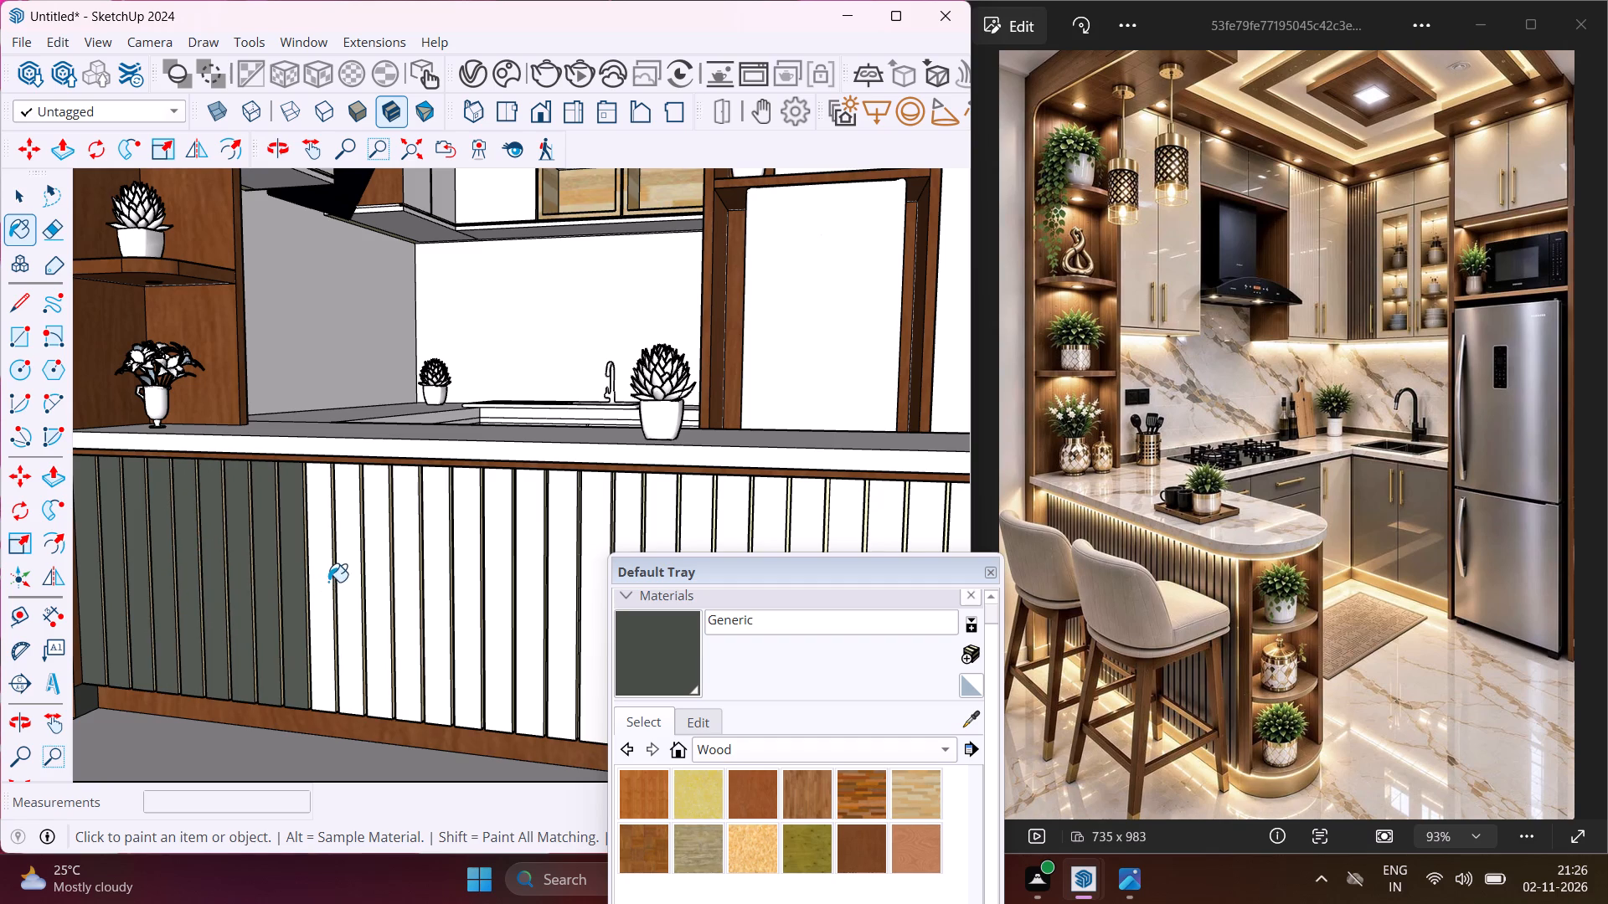
pyautogui.click(327, 581)
pyautogui.click(351, 583)
pyautogui.click(374, 569)
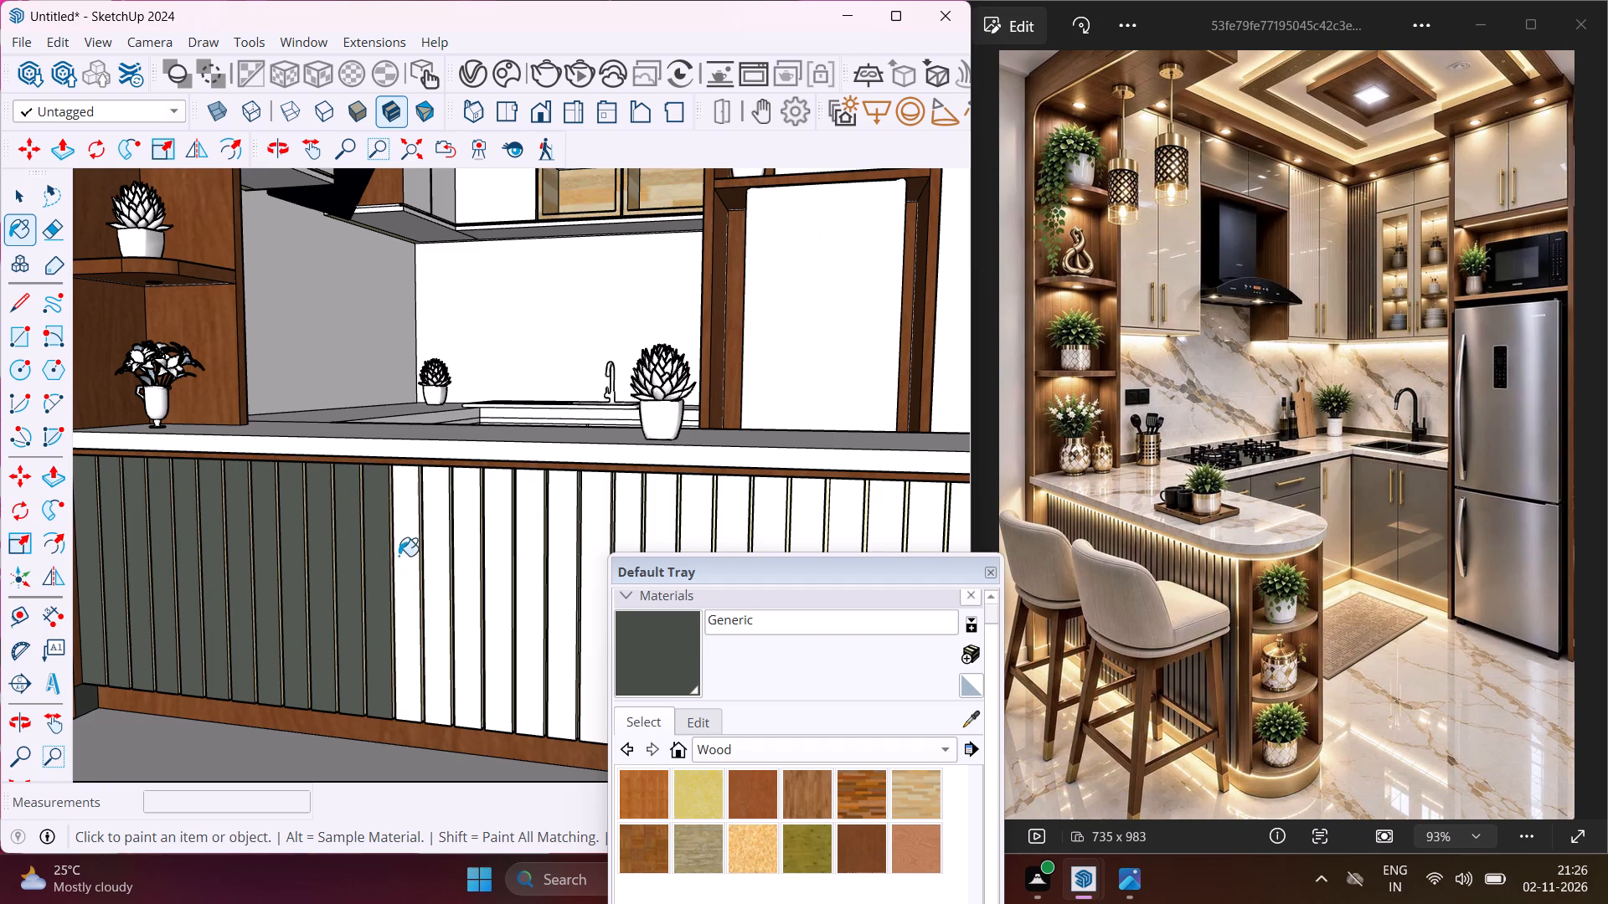
# Paint the remaining front slats of the counter with the Generic material, up to the end with open shelves.
pyautogui.click(404, 552)
pyautogui.click(439, 547)
pyautogui.click(469, 551)
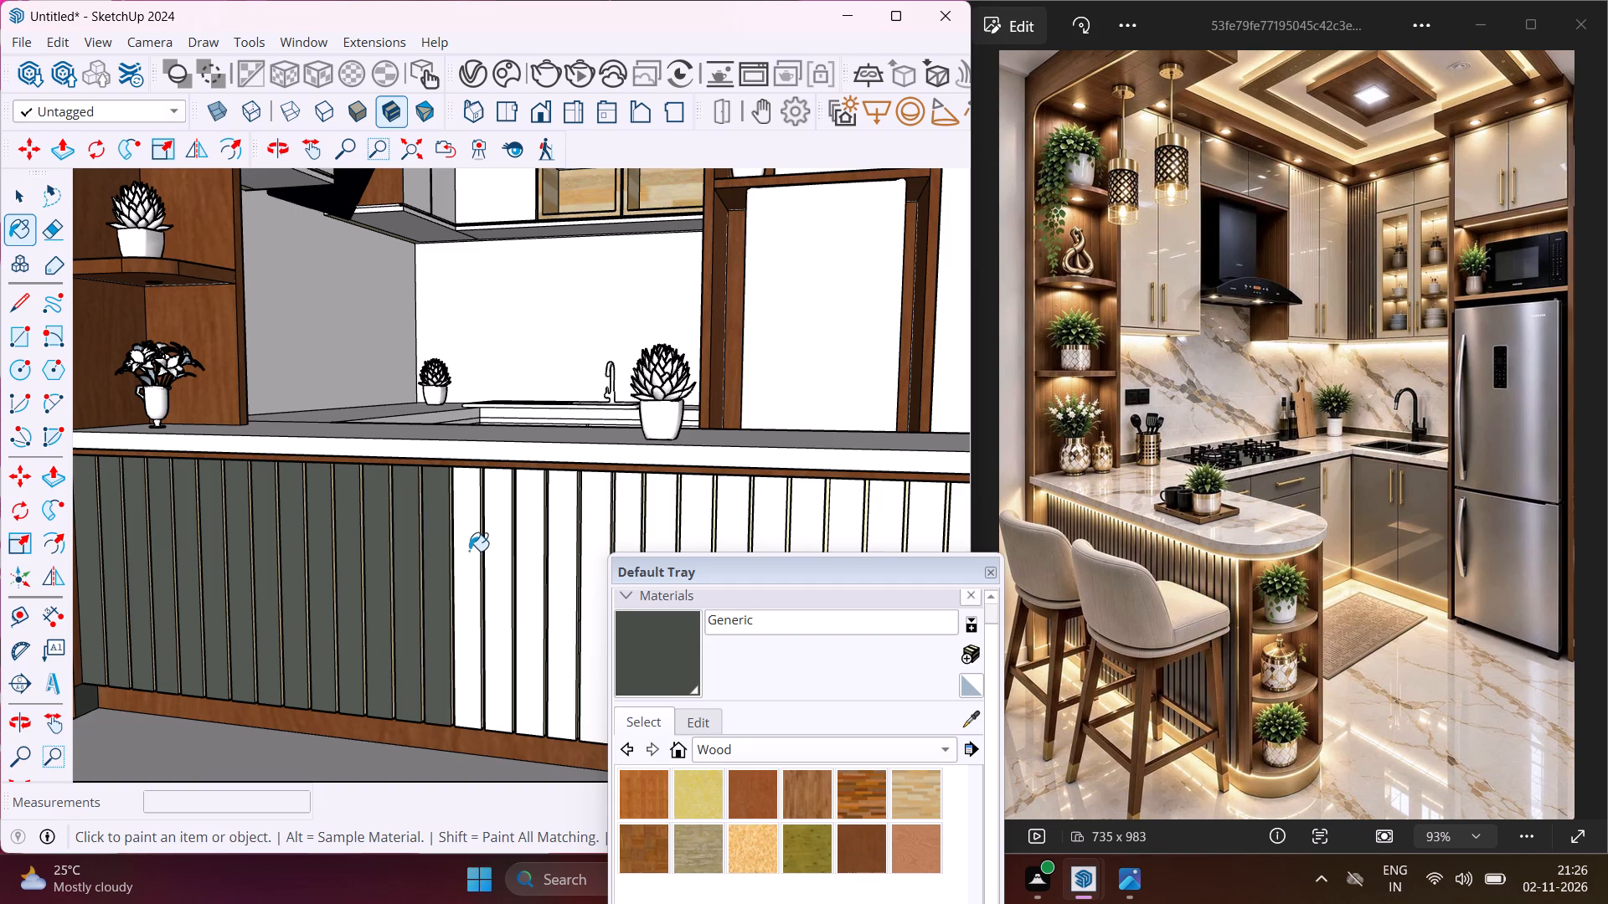
pyautogui.click(501, 543)
pyautogui.click(526, 541)
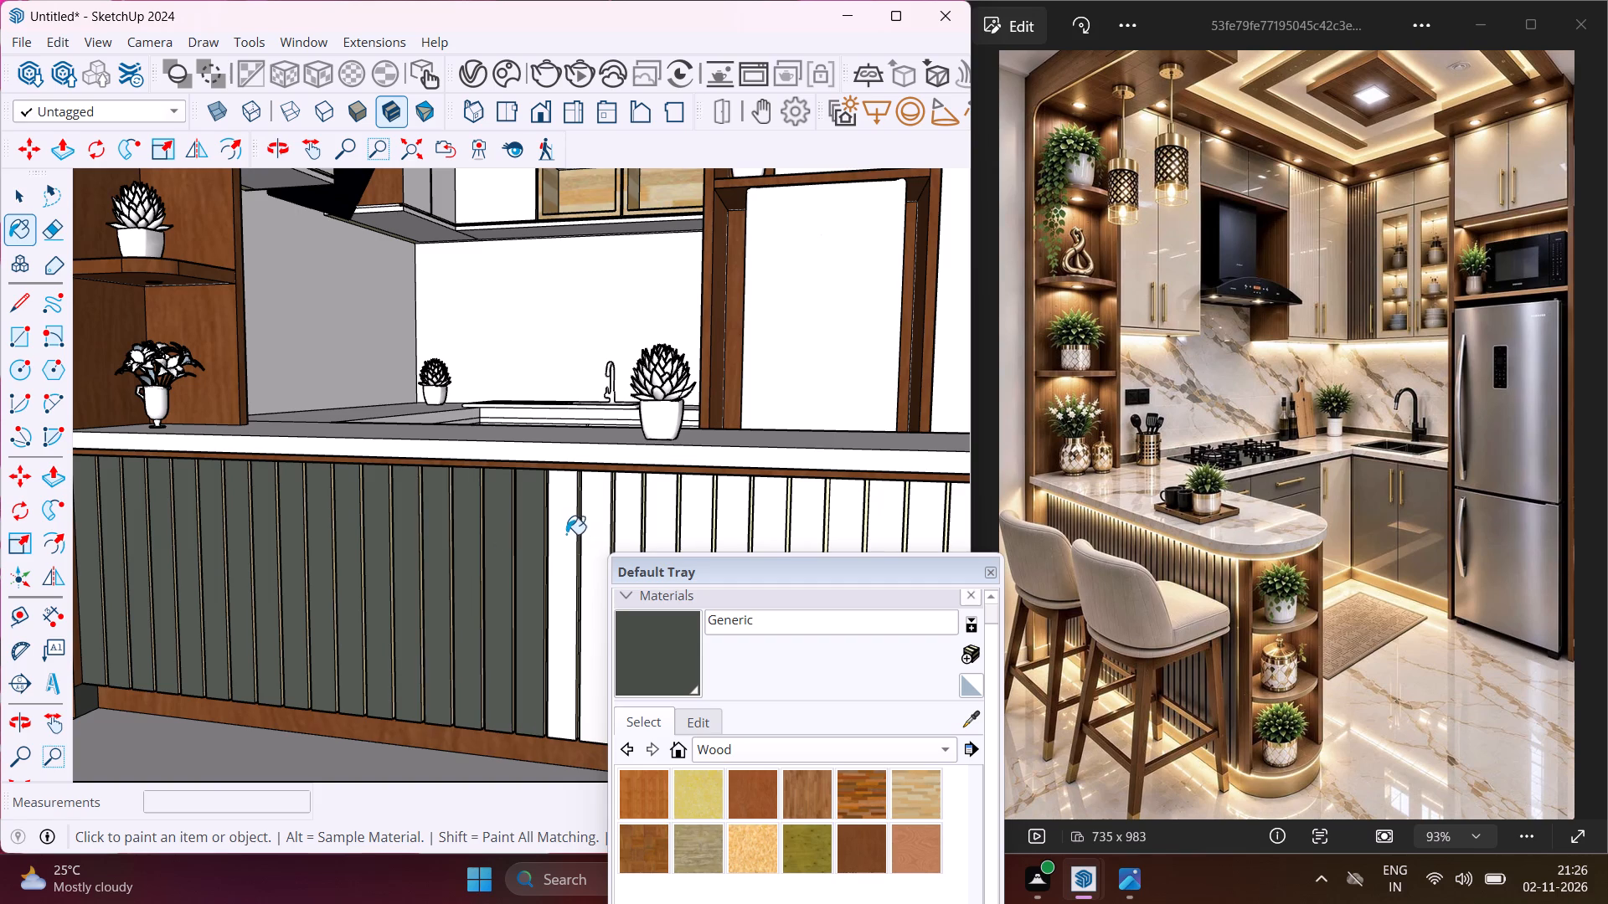
pyautogui.click(564, 532)
pyautogui.click(589, 532)
pyautogui.click(628, 503)
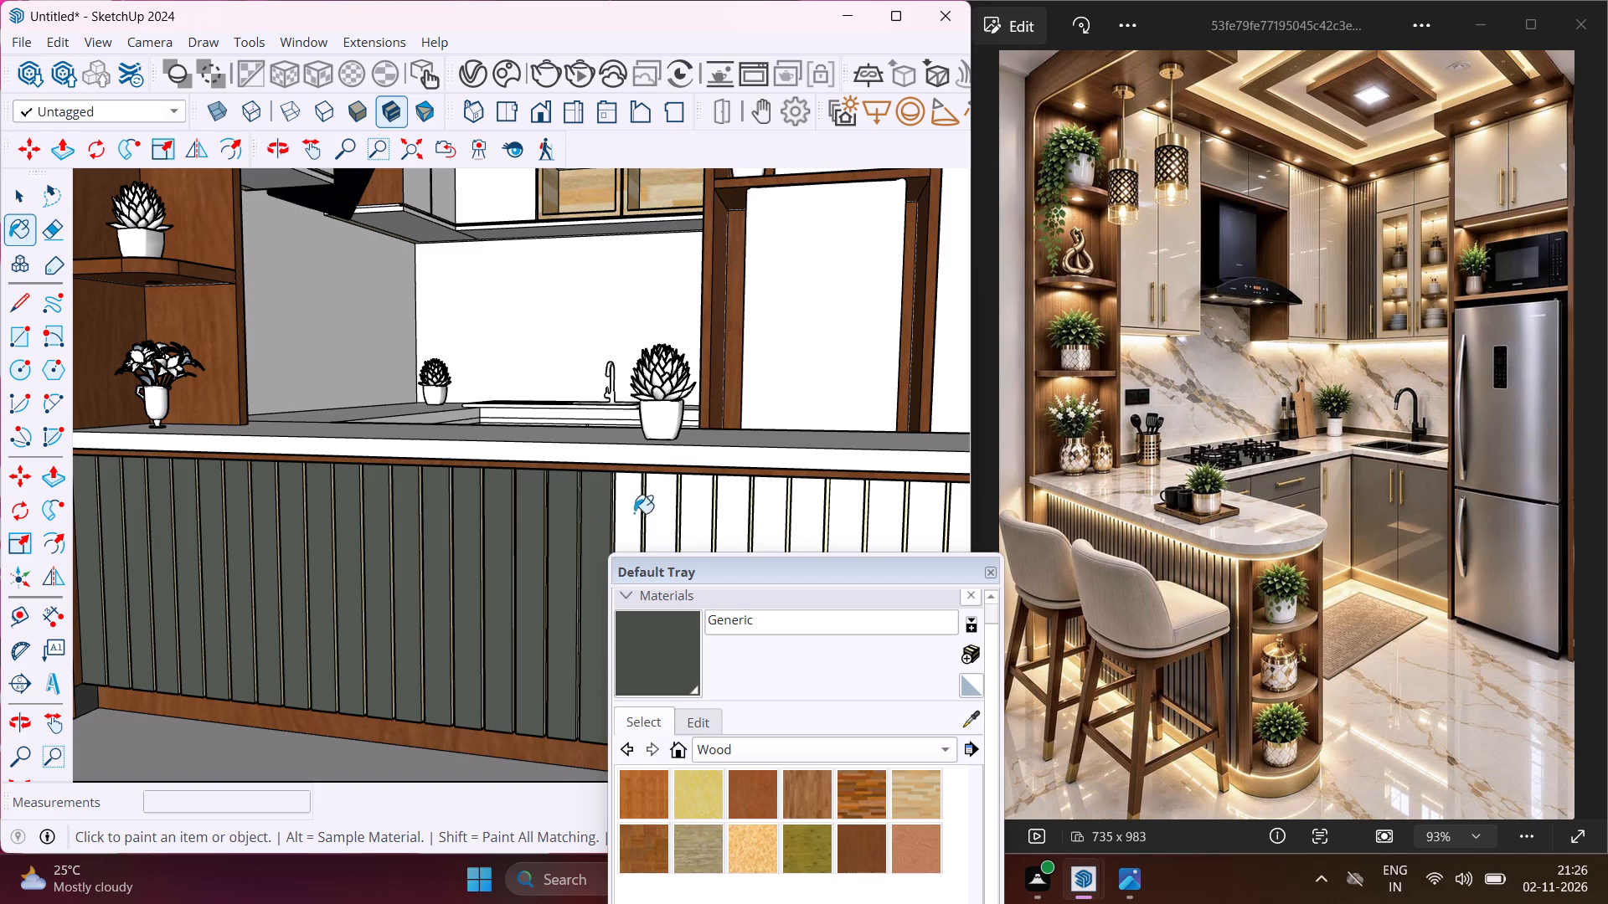
pyautogui.click(653, 518)
pyautogui.click(691, 515)
pyautogui.click(739, 506)
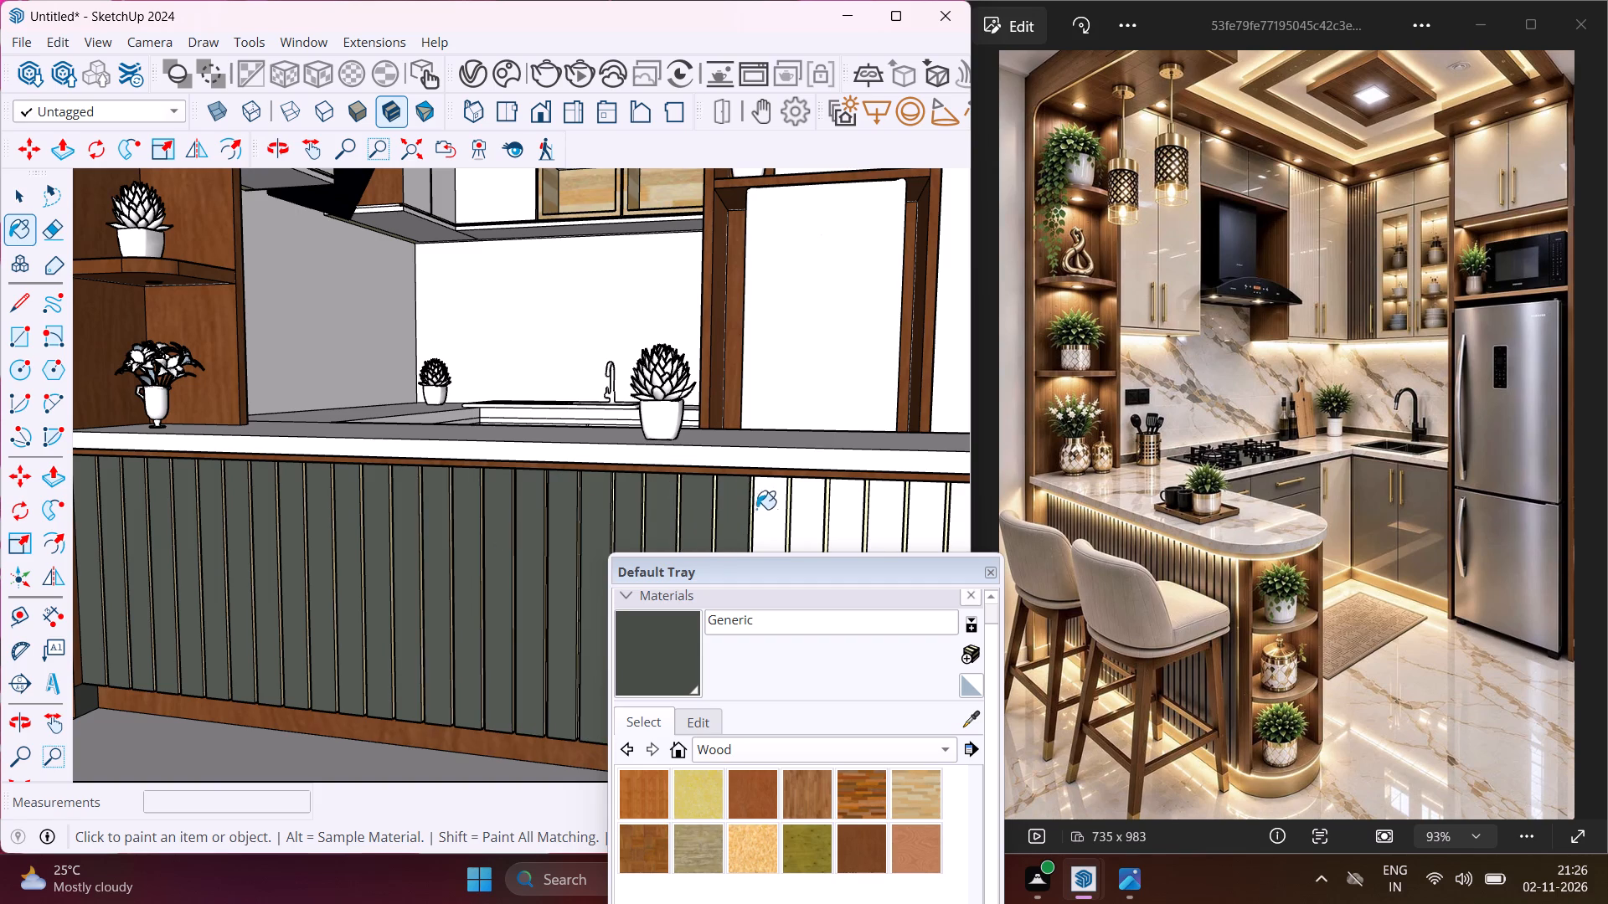
pyautogui.click(769, 511)
pyautogui.click(817, 526)
pyautogui.click(851, 522)
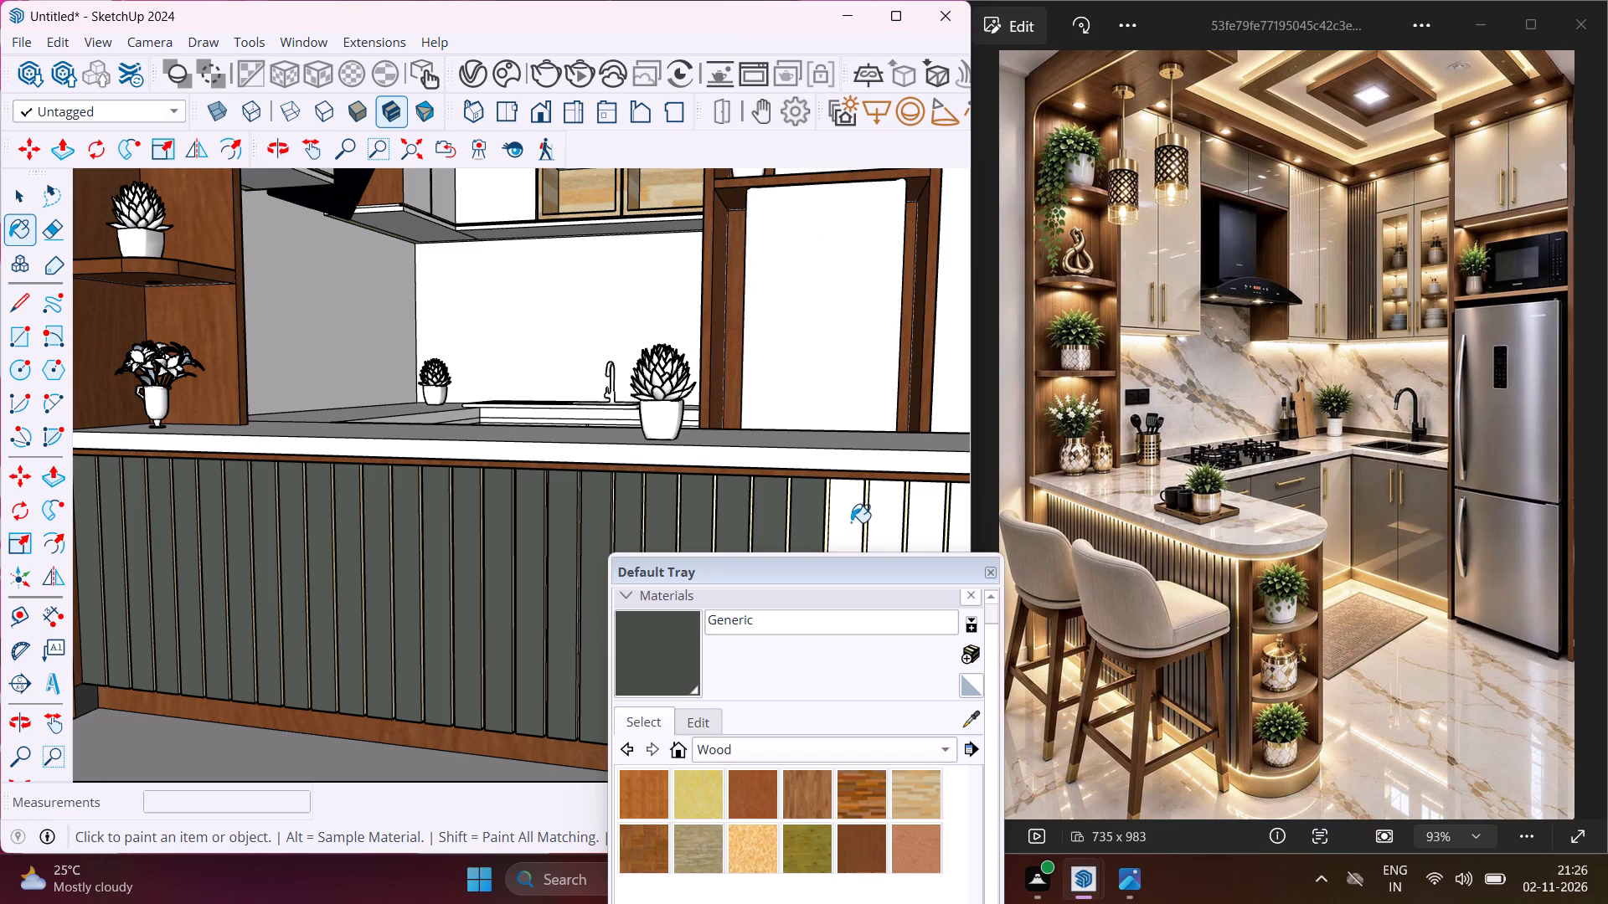
pyautogui.click(875, 513)
pyautogui.click(929, 503)
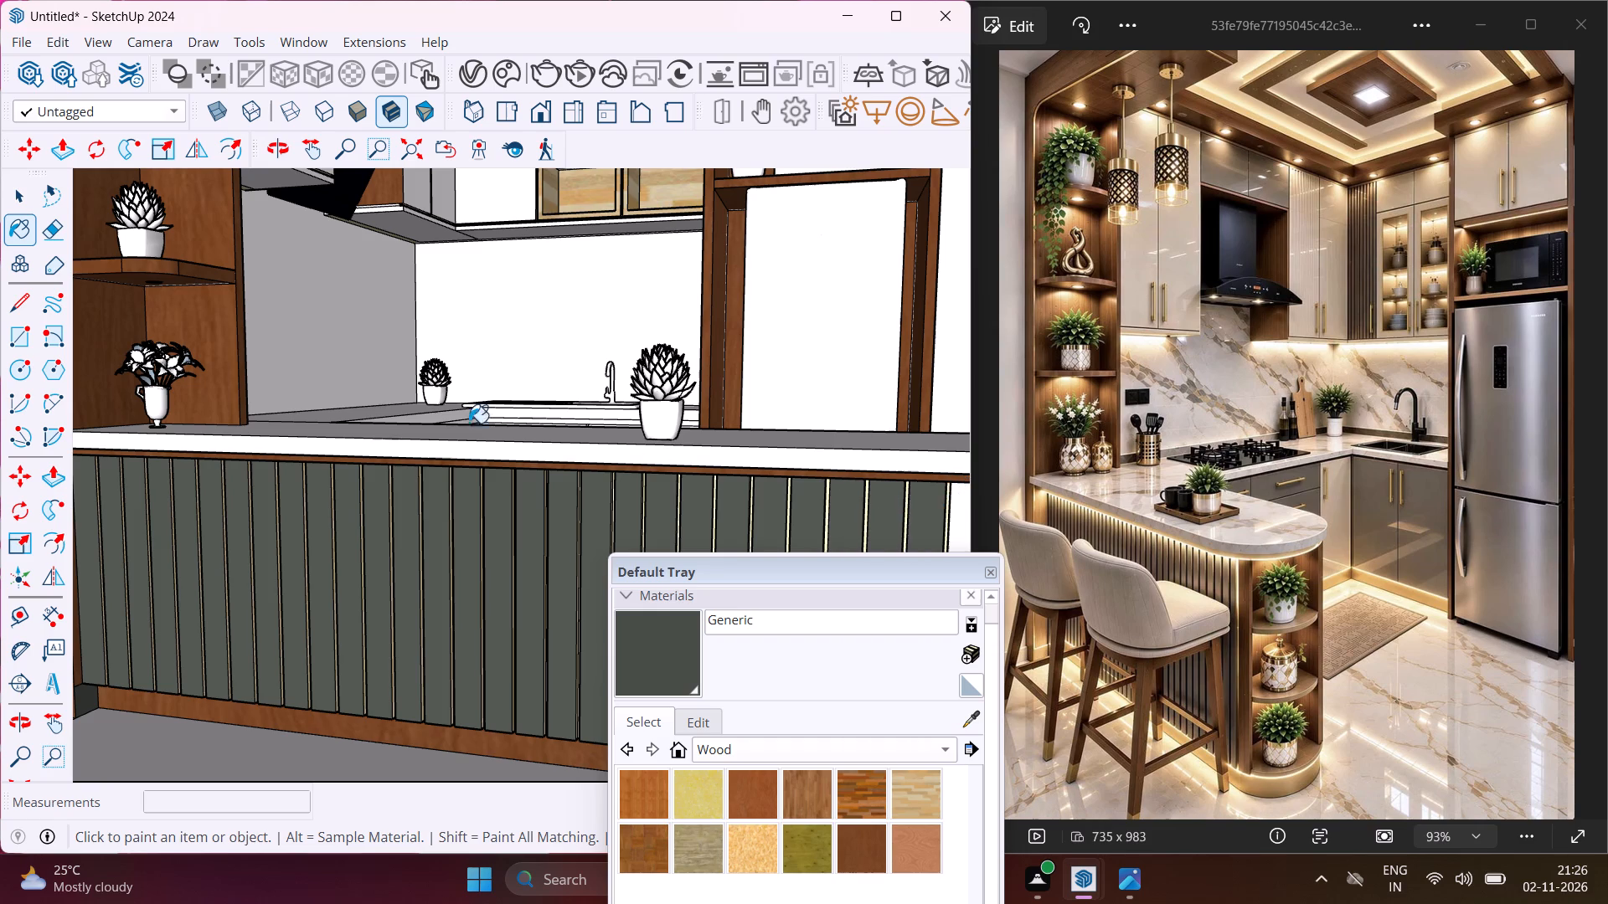
pyautogui.scroll(-4, 357, 400)
pyautogui.scroll(5, 643, 491)
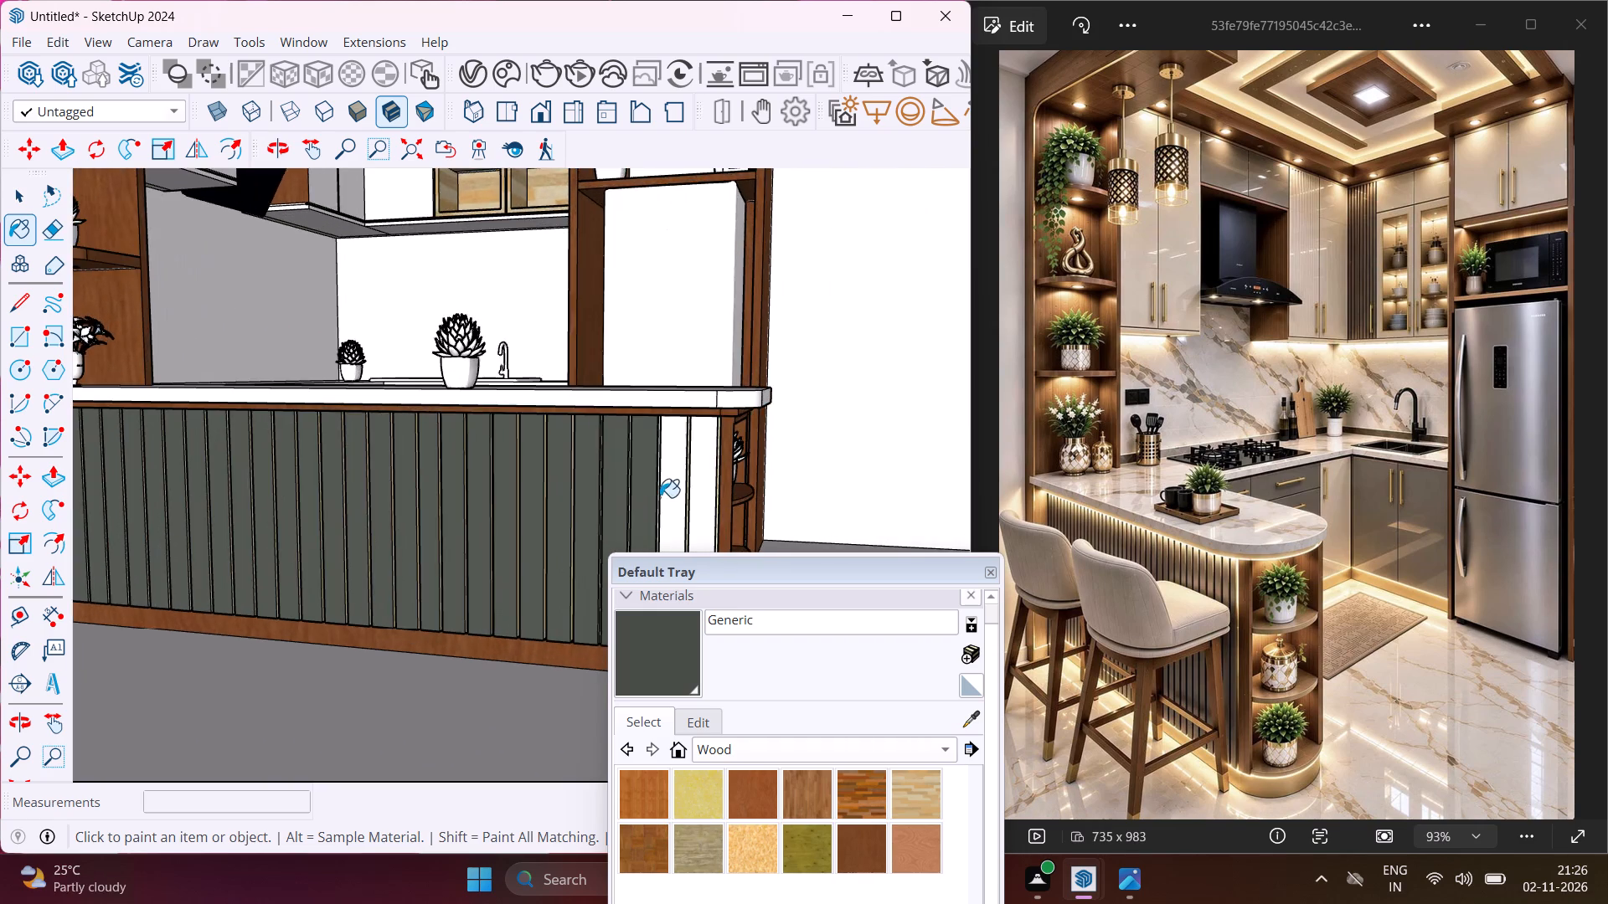
pyautogui.scroll(2, 660, 497)
pyautogui.click(678, 499)
pyautogui.click(713, 486)
# Apply the Generic material to the counter's kitchen-side panel and the narrow strips beneath its countertop edge.
pyautogui.scroll(-2, 501, 421)
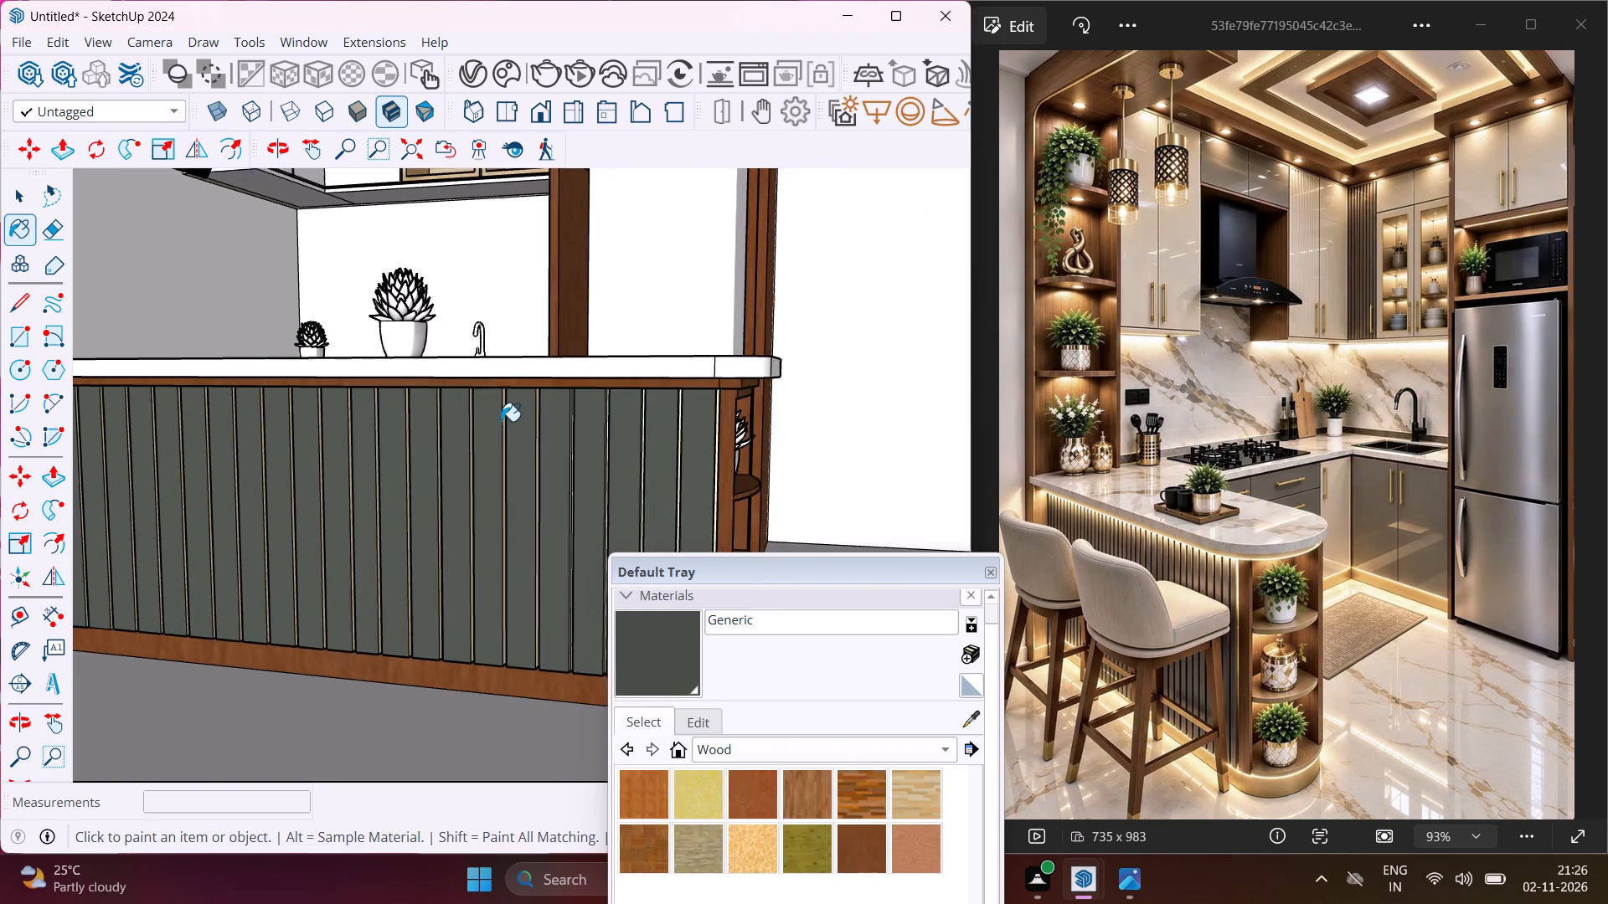
pyautogui.scroll(-1, 501, 421)
pyautogui.moveTo(644, 453); pyautogui.dragTo(139, 471, button='middle')
pyautogui.scroll(3, 502, 464)
pyautogui.click(495, 461)
pyautogui.moveTo(508, 431); pyautogui.dragTo(451, 399, button='middle')
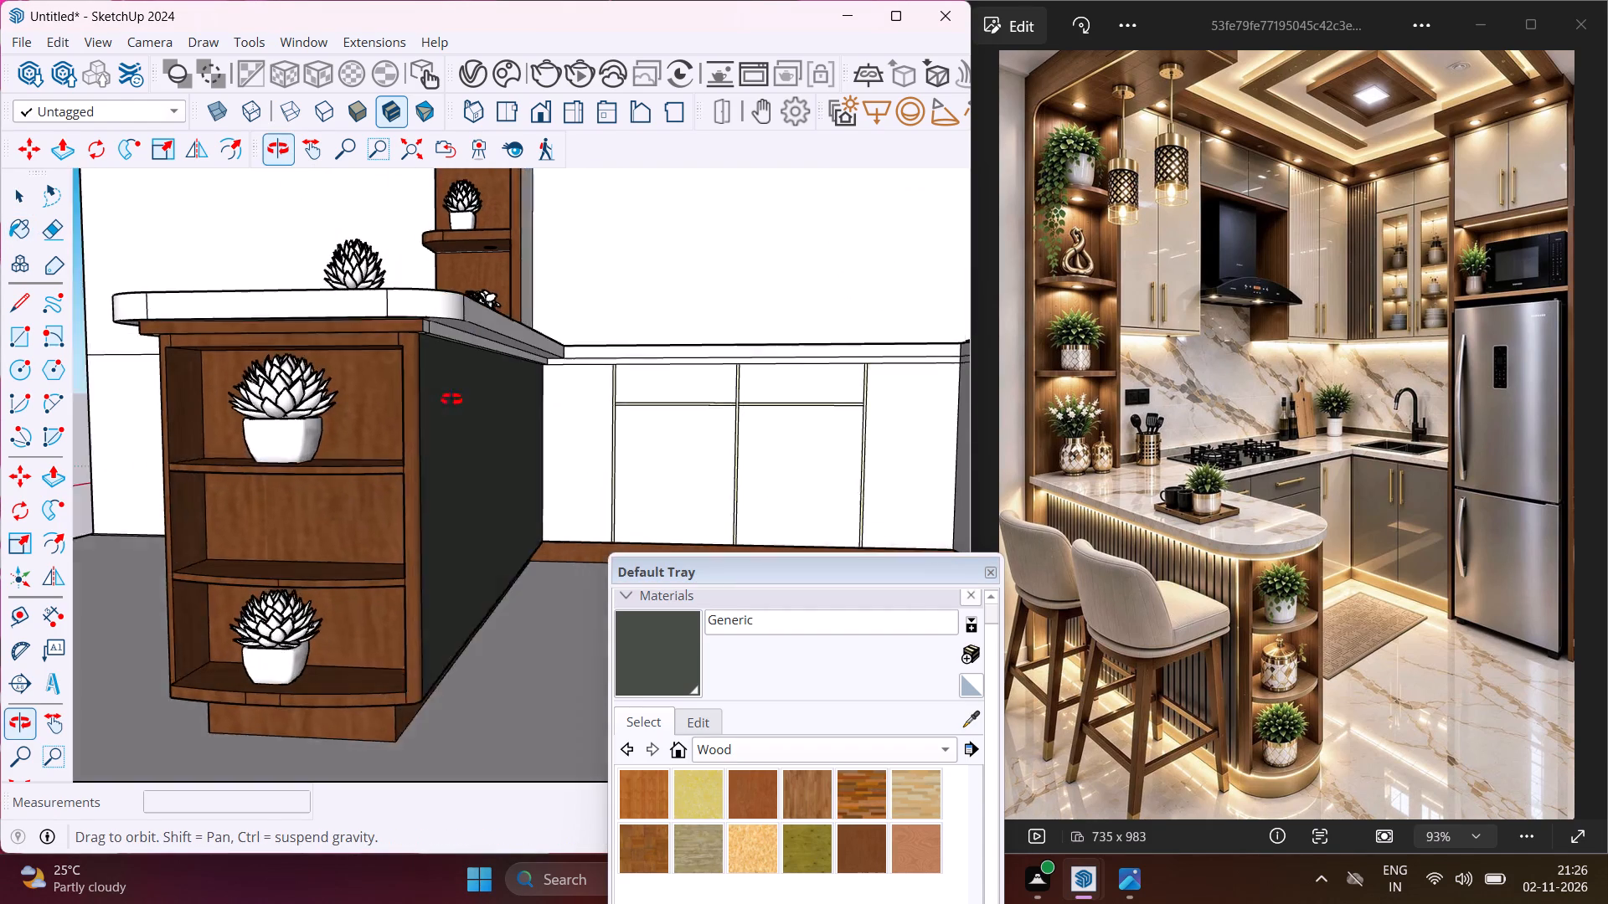
pyautogui.moveTo(451, 399); pyautogui.dragTo(430, 389, button='middle')
pyautogui.scroll(3, 429, 333)
pyautogui.click(415, 320)
pyautogui.scroll(3, 332, 316)
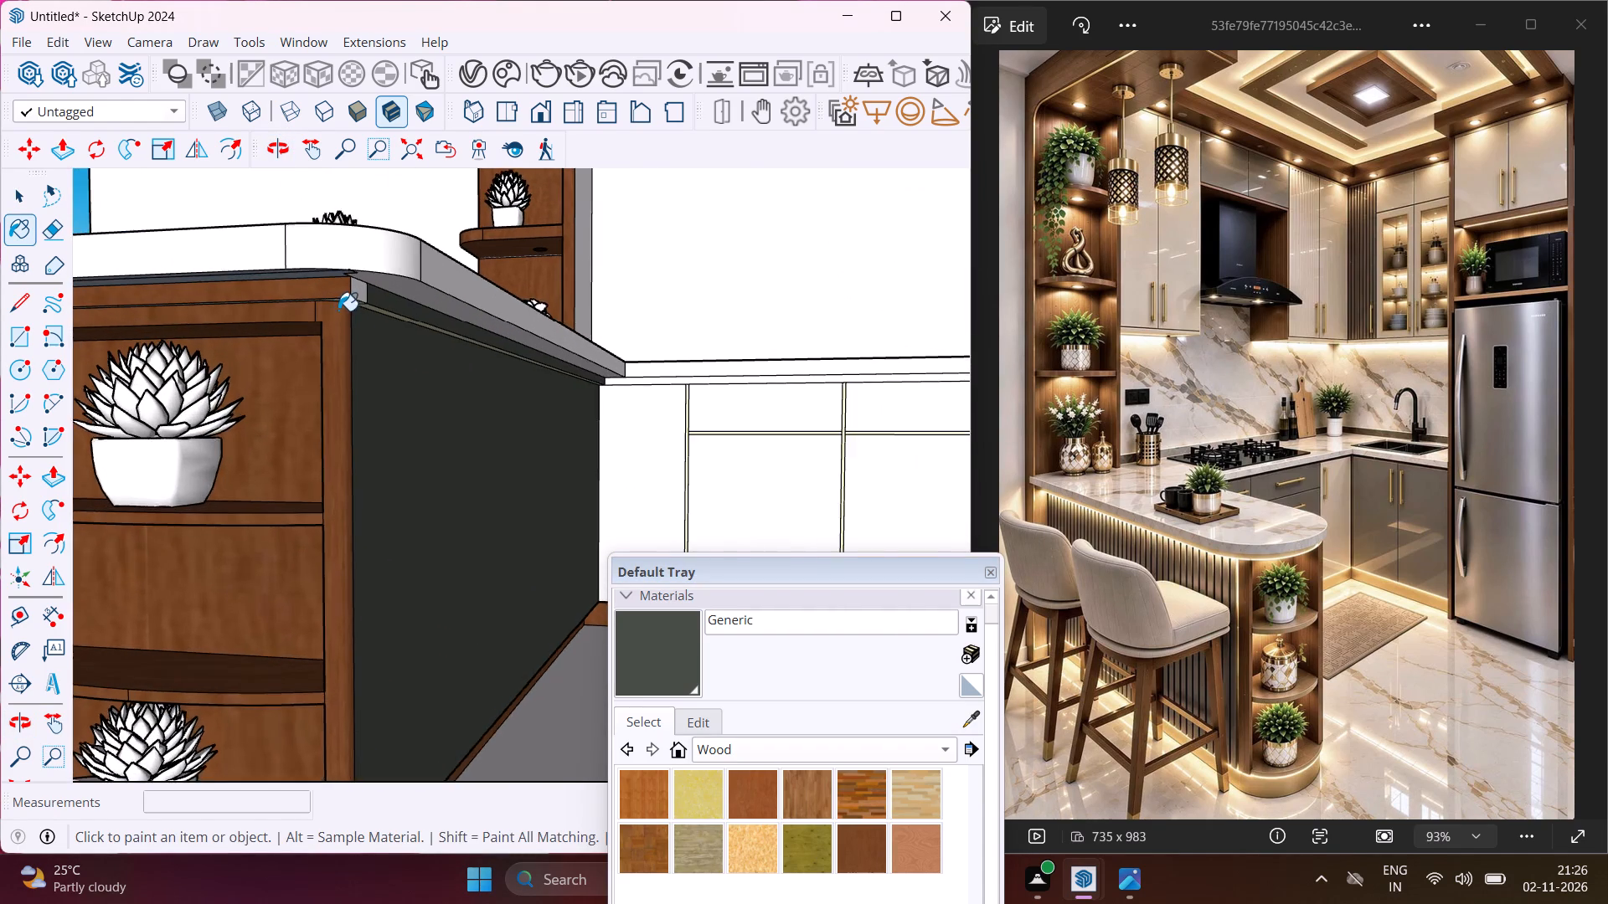
pyautogui.scroll(2, 358, 300)
pyautogui.click(363, 286)
pyautogui.scroll(-4, 348, 301)
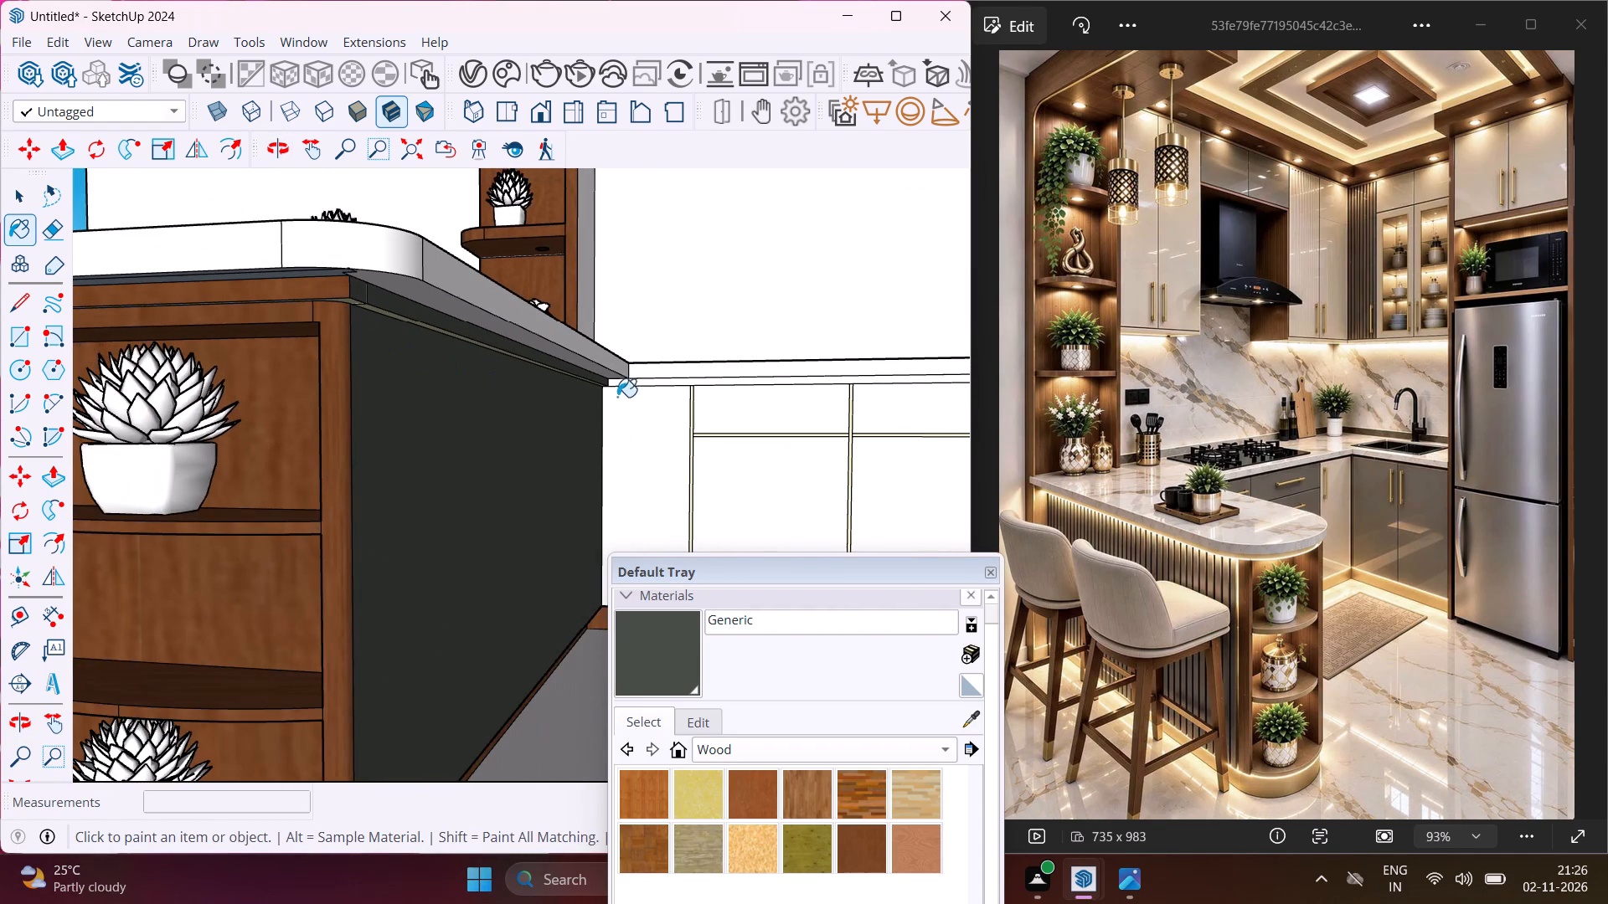
pyautogui.scroll(3, 624, 399)
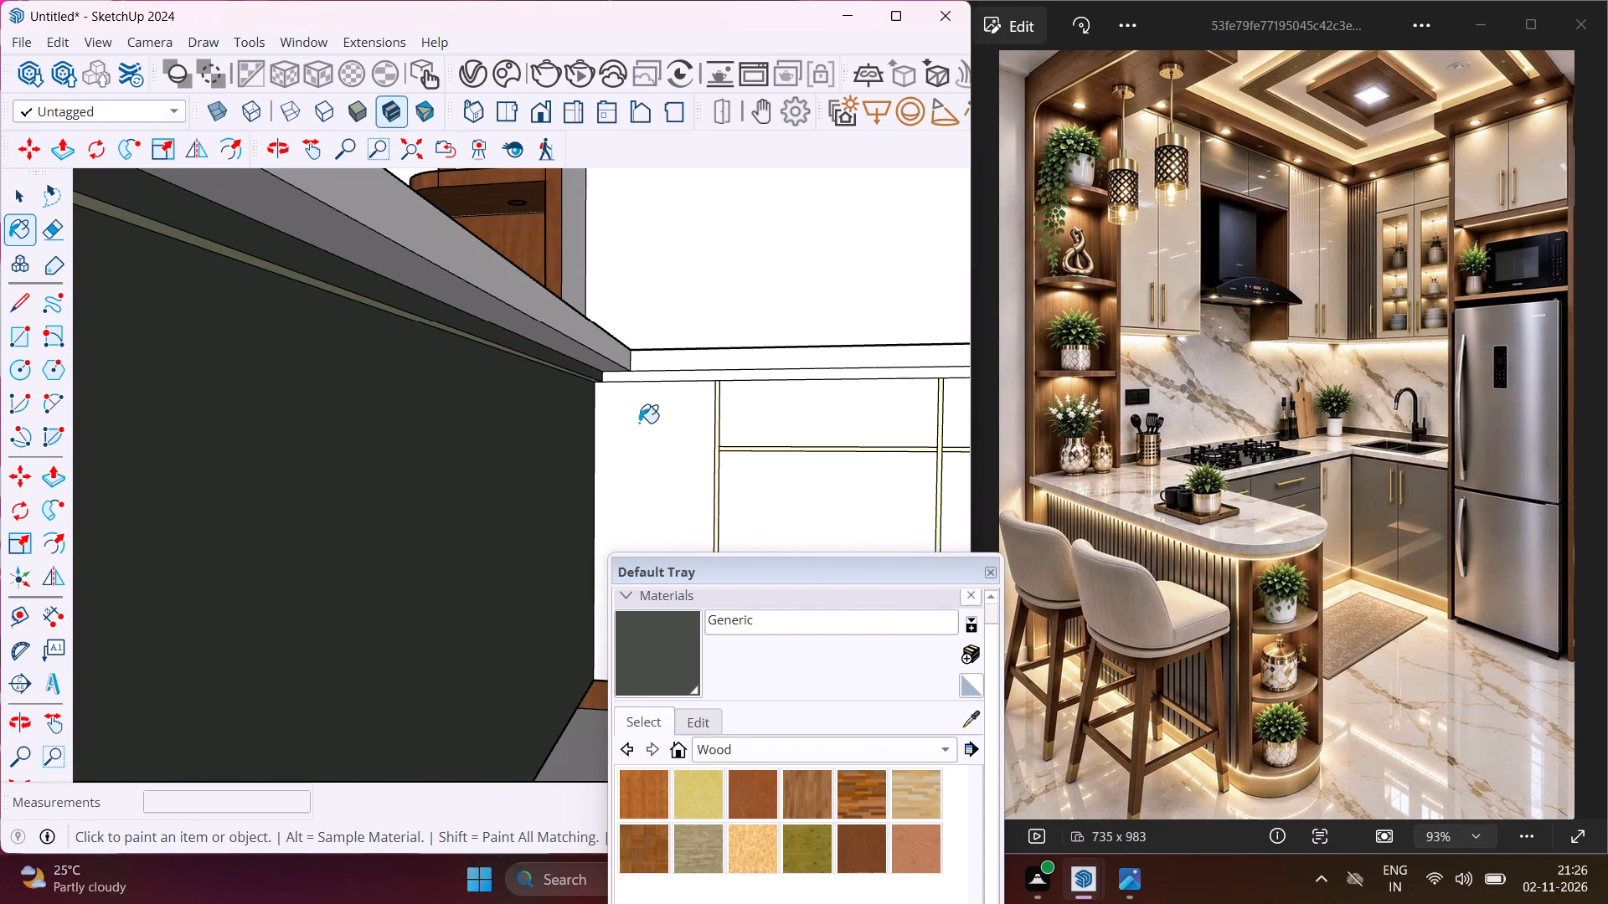
# Paint the drawer fronts and doors of the back-wall base cabinets with the Generic material.
pyautogui.scroll(-5, 639, 423)
pyautogui.click(757, 477)
pyautogui.click(745, 422)
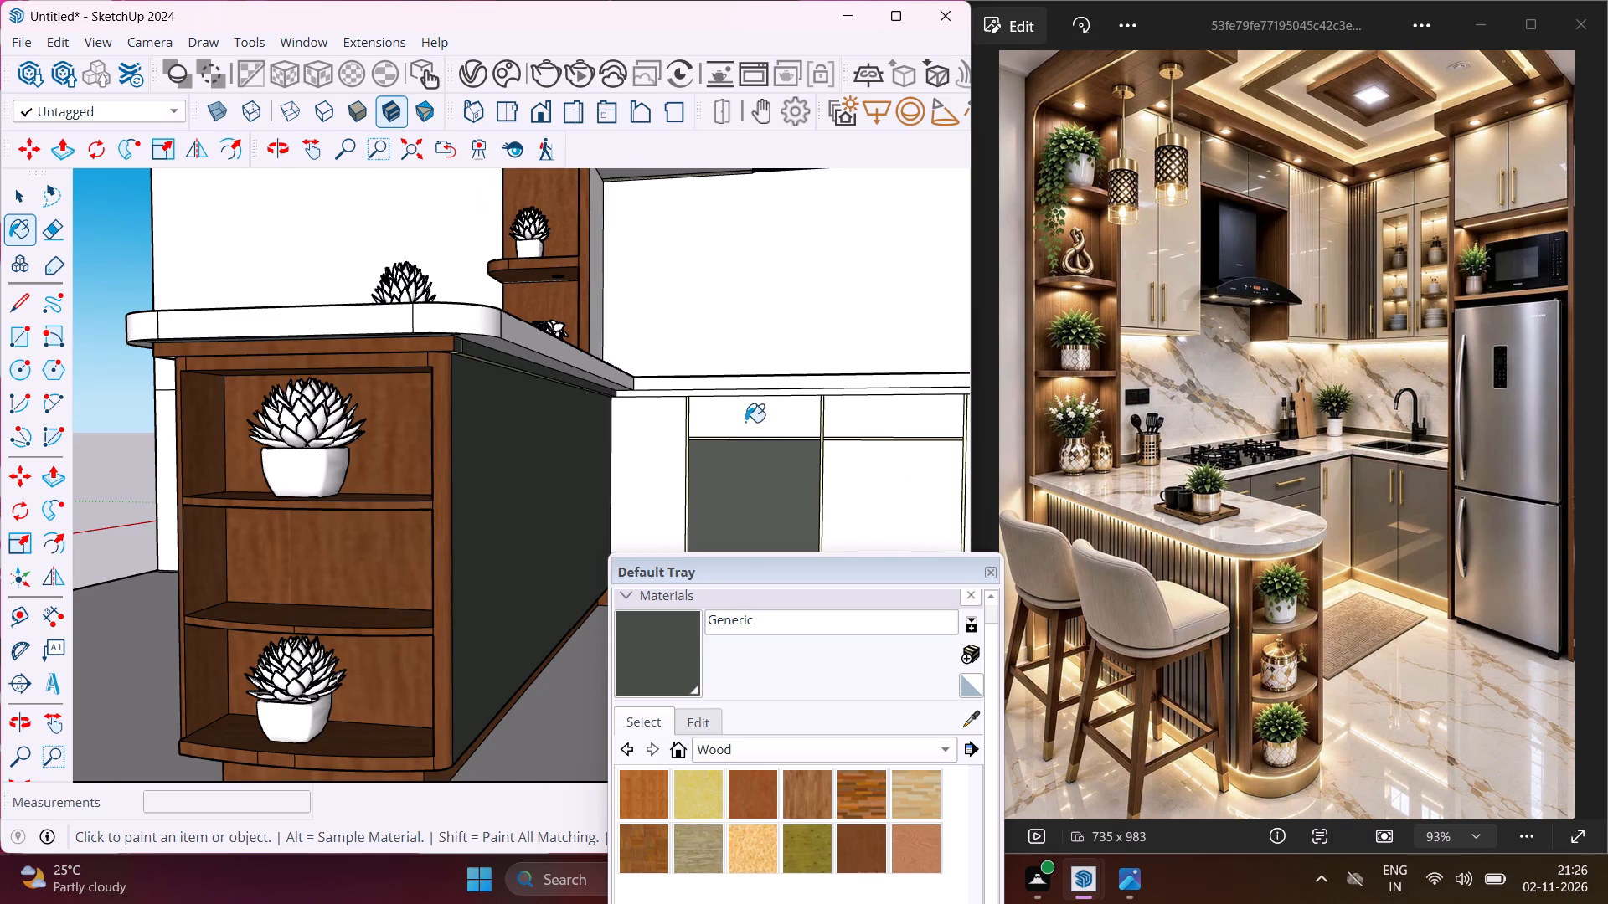
pyautogui.click(863, 424)
pyautogui.click(879, 481)
# Paint the base cabinet doors beside the refrigerator with the Generic material.
pyautogui.scroll(-9, 641, 379)
pyautogui.moveTo(651, 438); pyautogui.dragTo(896, 527, button='middle')
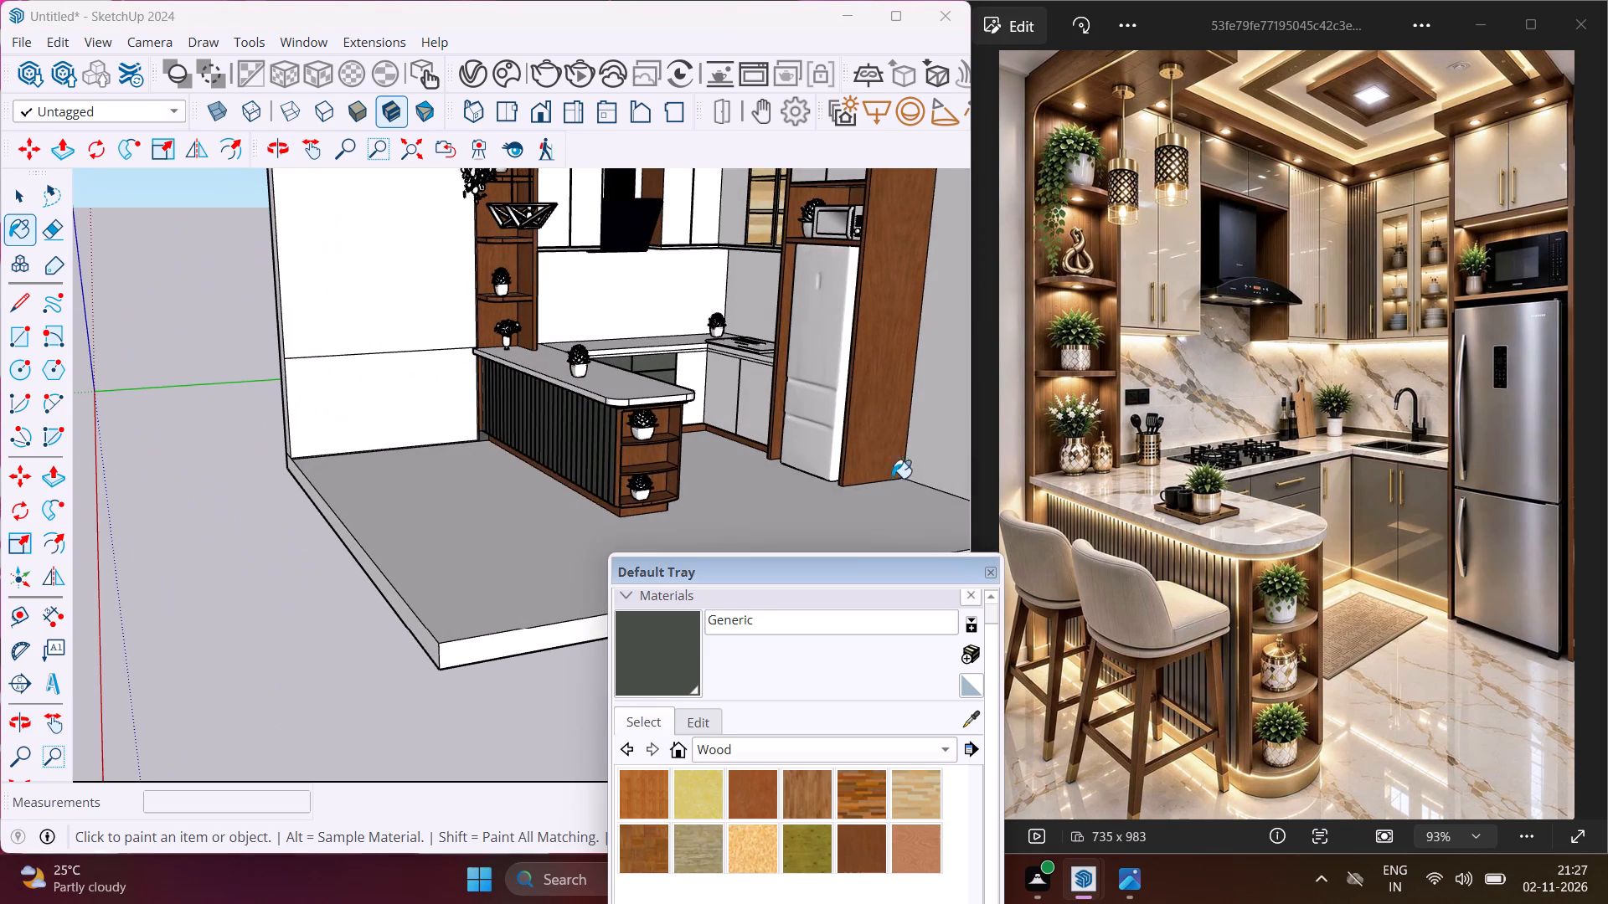
pyautogui.scroll(8, 777, 427)
pyautogui.click(756, 401)
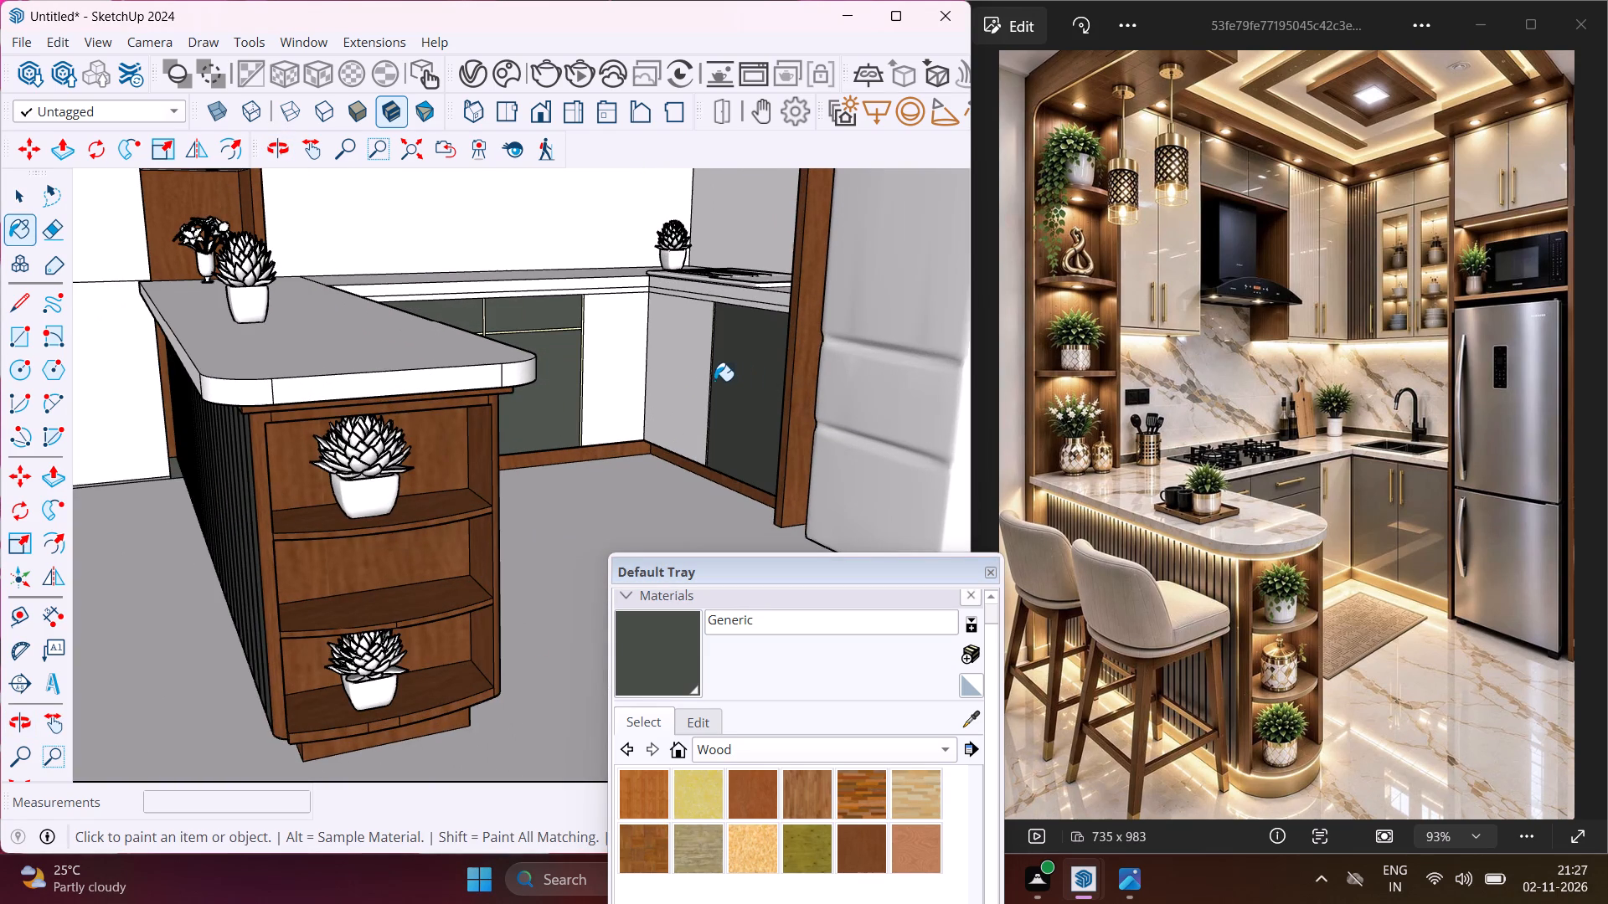
pyautogui.click(708, 375)
# Paint the tall upper panel beside the glass-front cabinet with the Generic material.
pyautogui.scroll(-9, 708, 375)
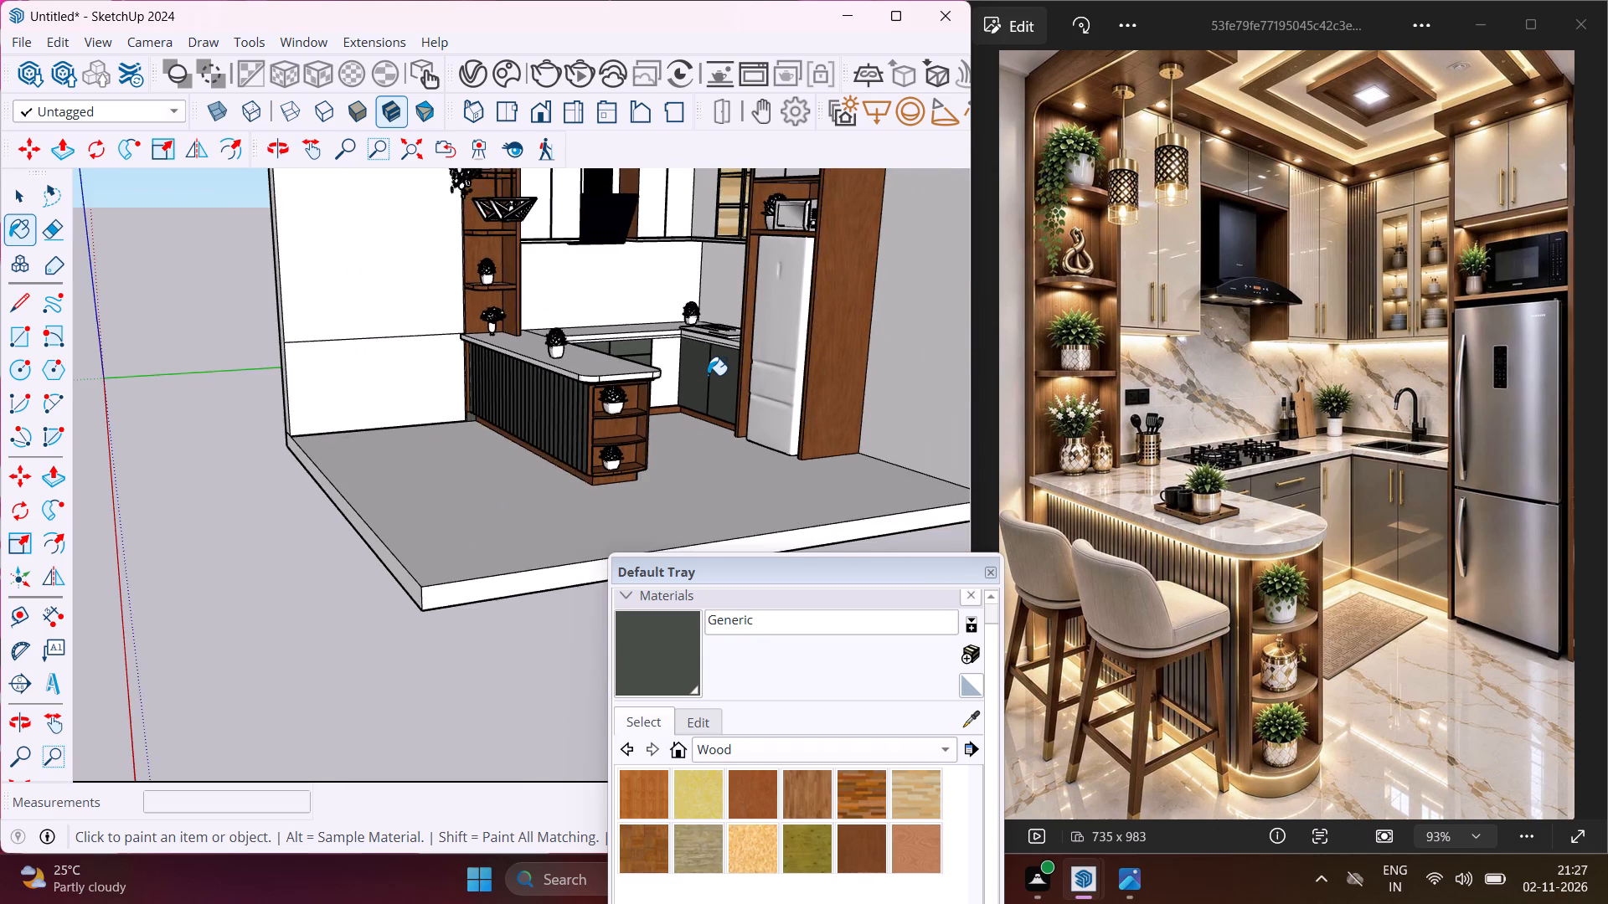
pyautogui.scroll(-5, 708, 375)
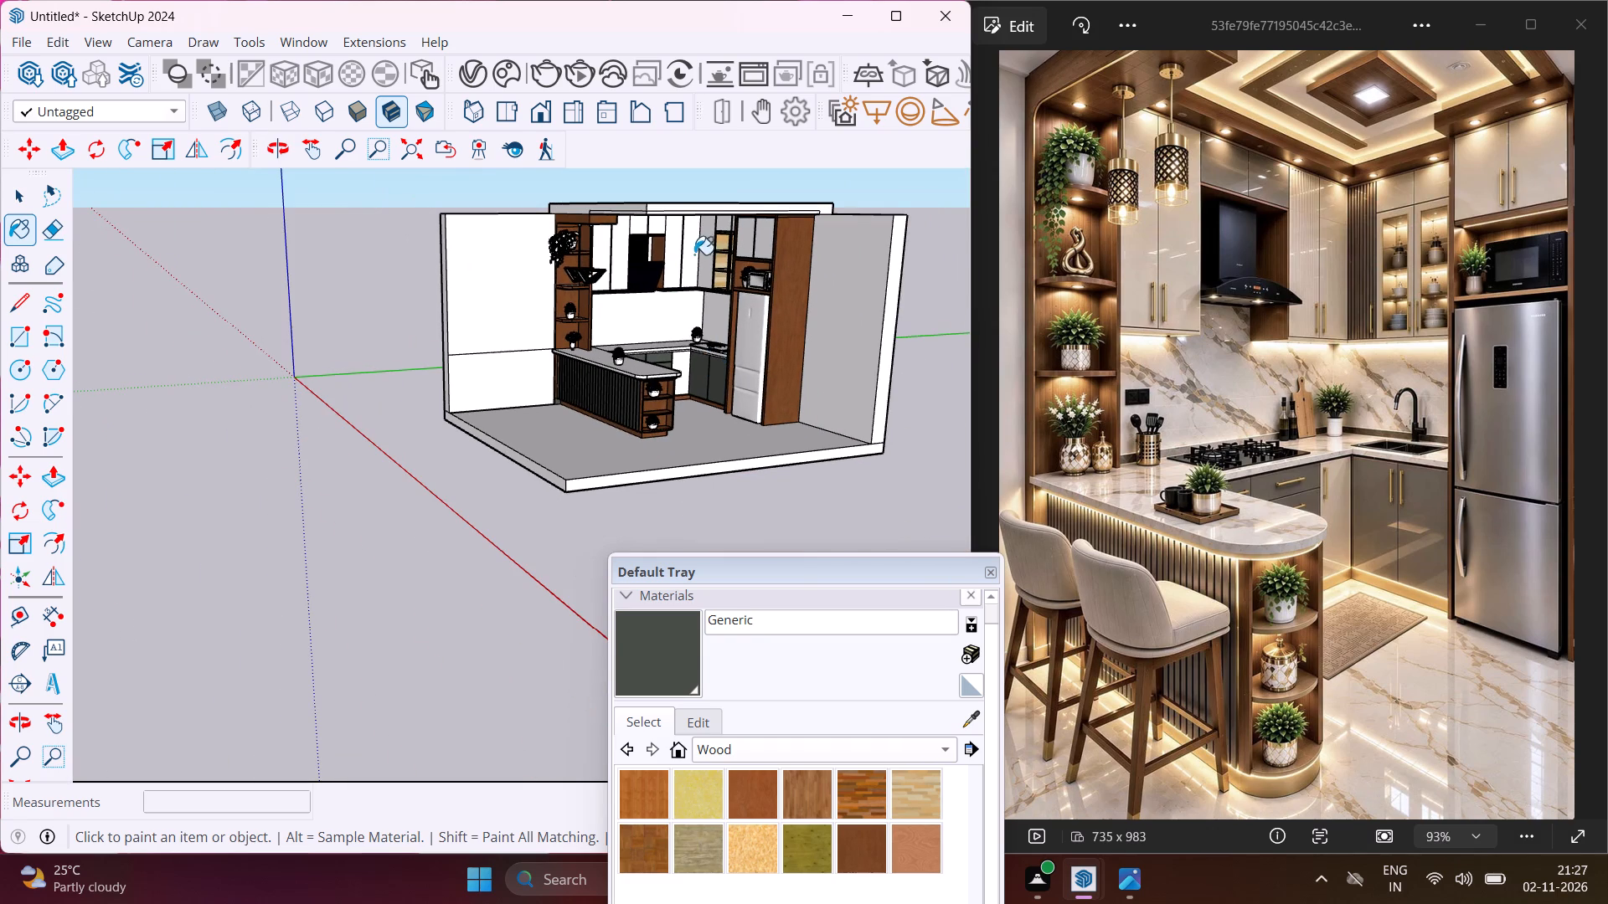
pyautogui.scroll(8, 696, 254)
pyautogui.click(717, 265)
# Paint the two short upper cabinet doors above the range hood with the Generic material and leave the Paint Bucket.
pyautogui.scroll(-5, 682, 283)
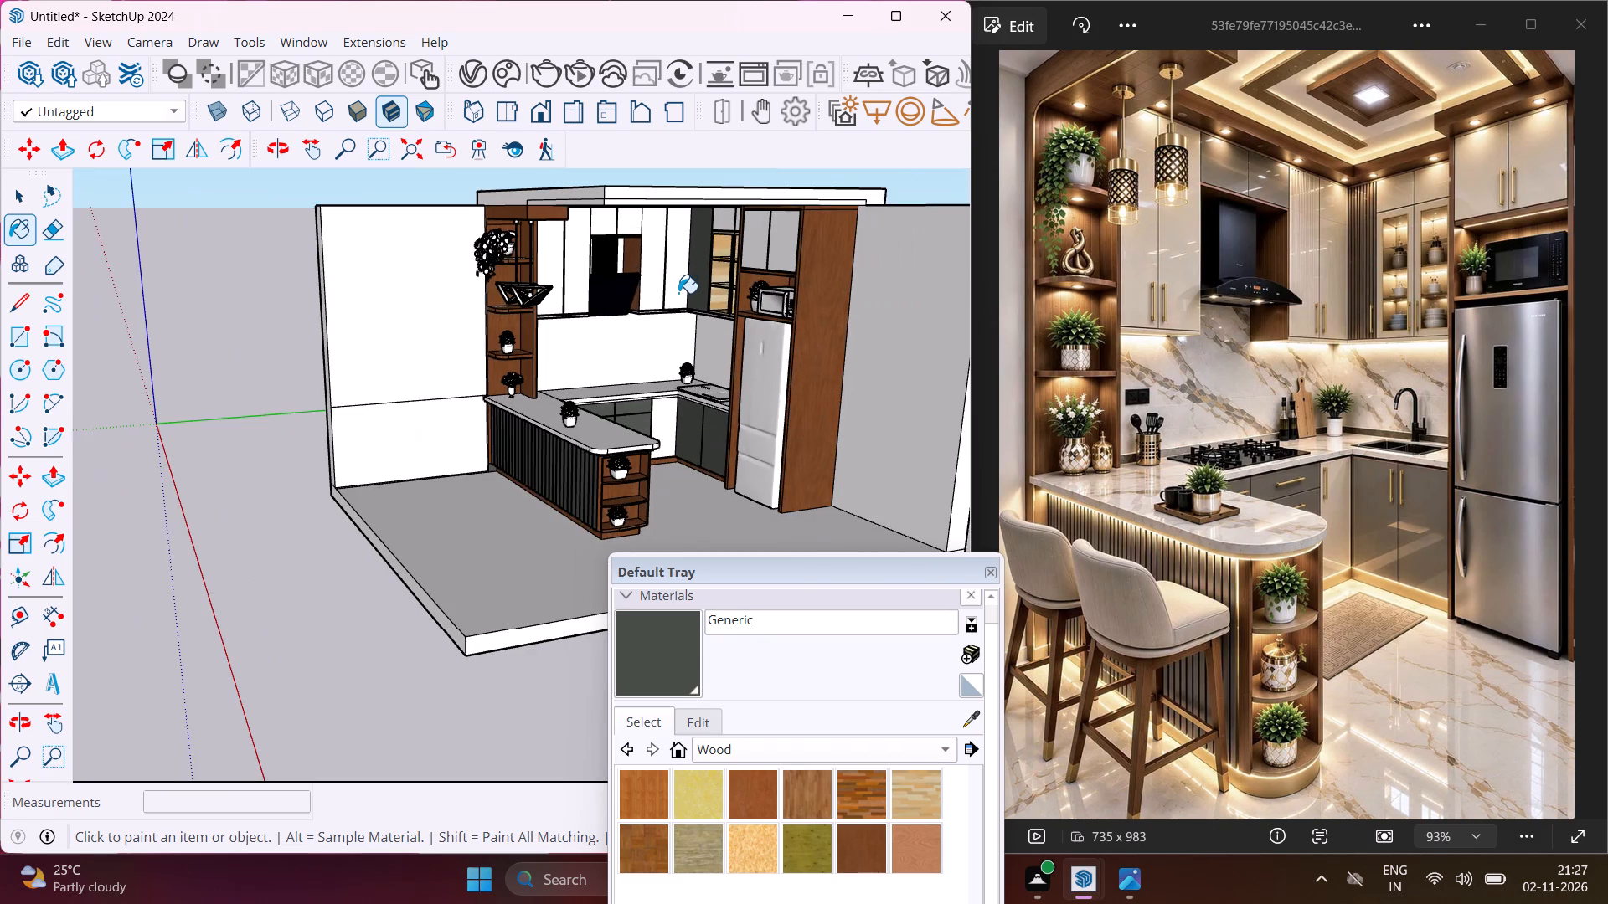
pyautogui.moveTo(678, 293); pyautogui.dragTo(539, 234, button='middle')
pyautogui.scroll(4, 637, 248)
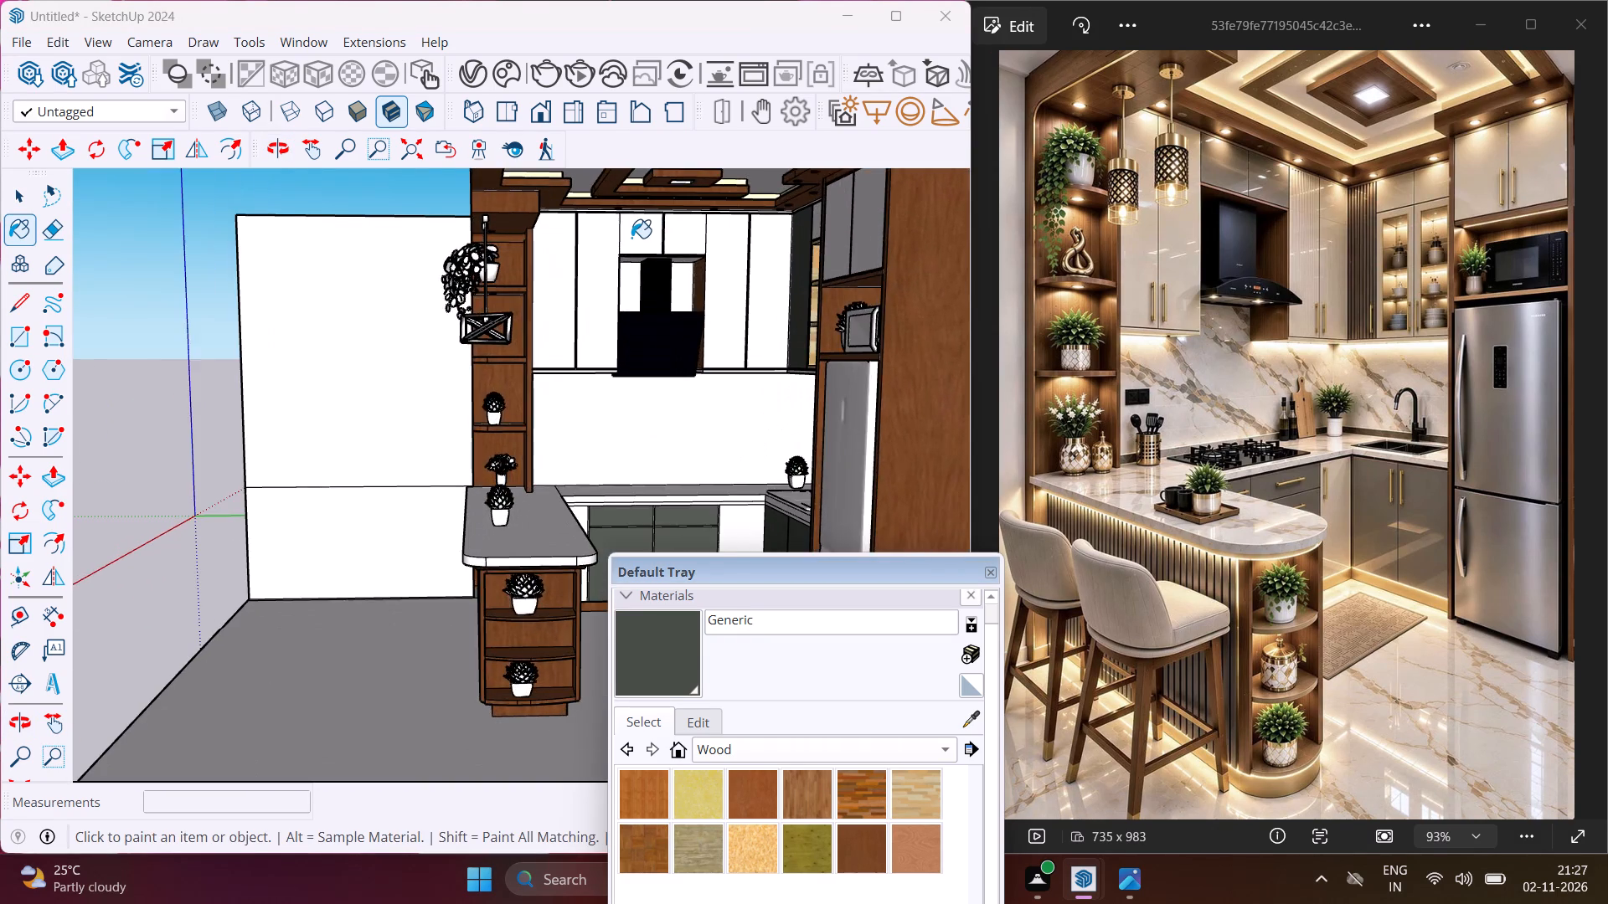
pyautogui.scroll(9, 631, 238)
pyautogui.click(631, 238)
pyautogui.click(774, 244)
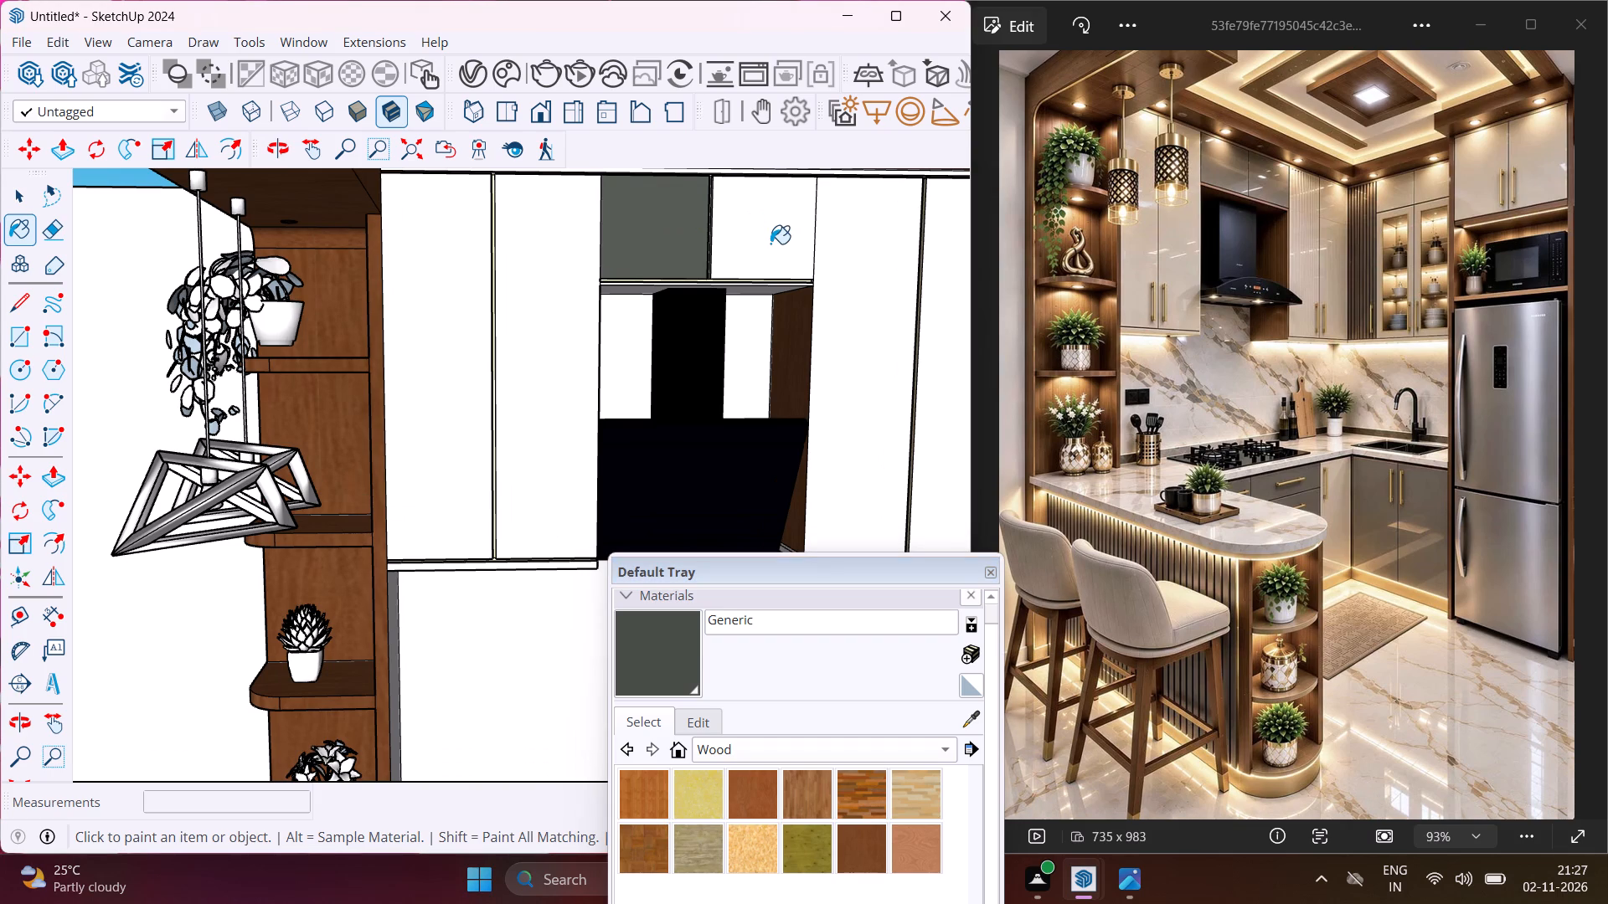
pyautogui.scroll(-3, 682, 396)
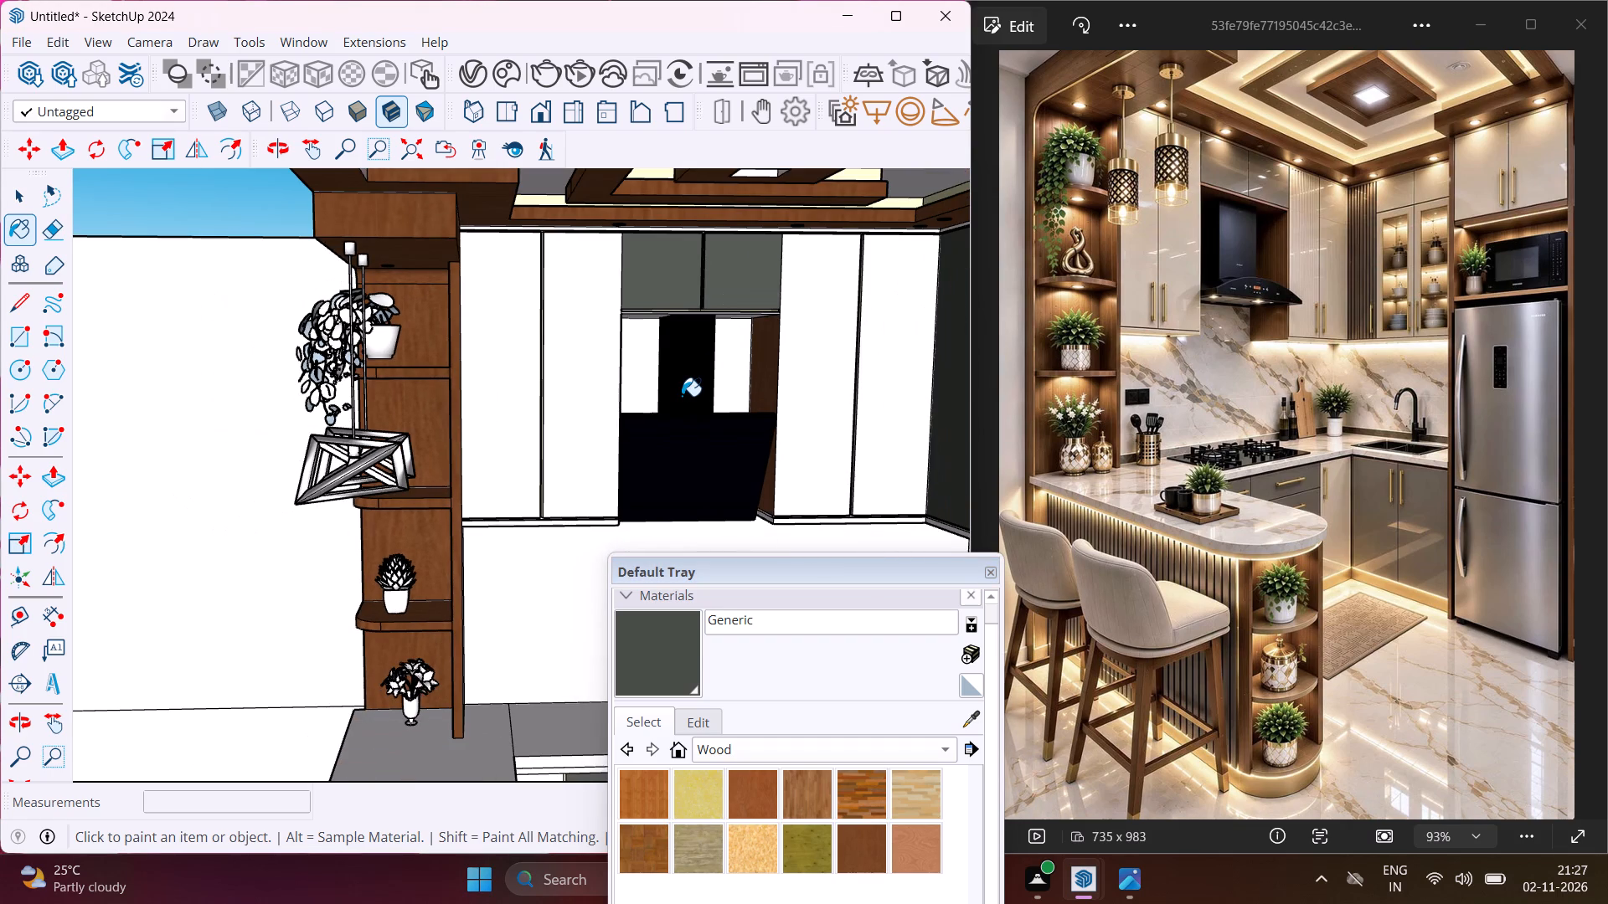
pyautogui.scroll(-3, 682, 396)
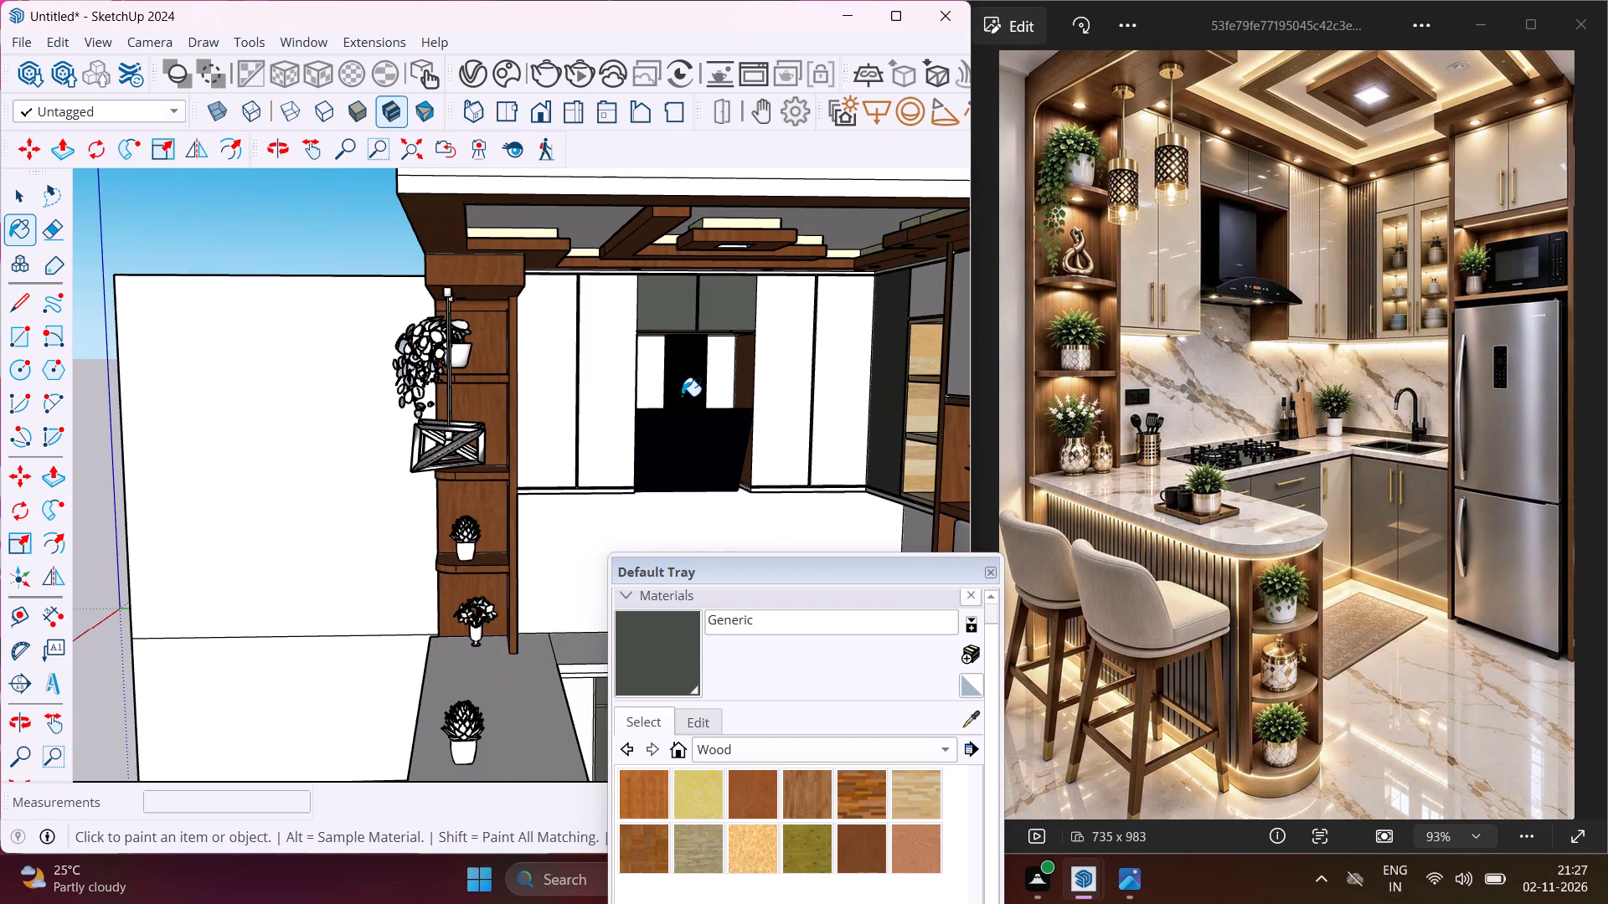
pyautogui.press('Escape')
pyautogui.press('space')
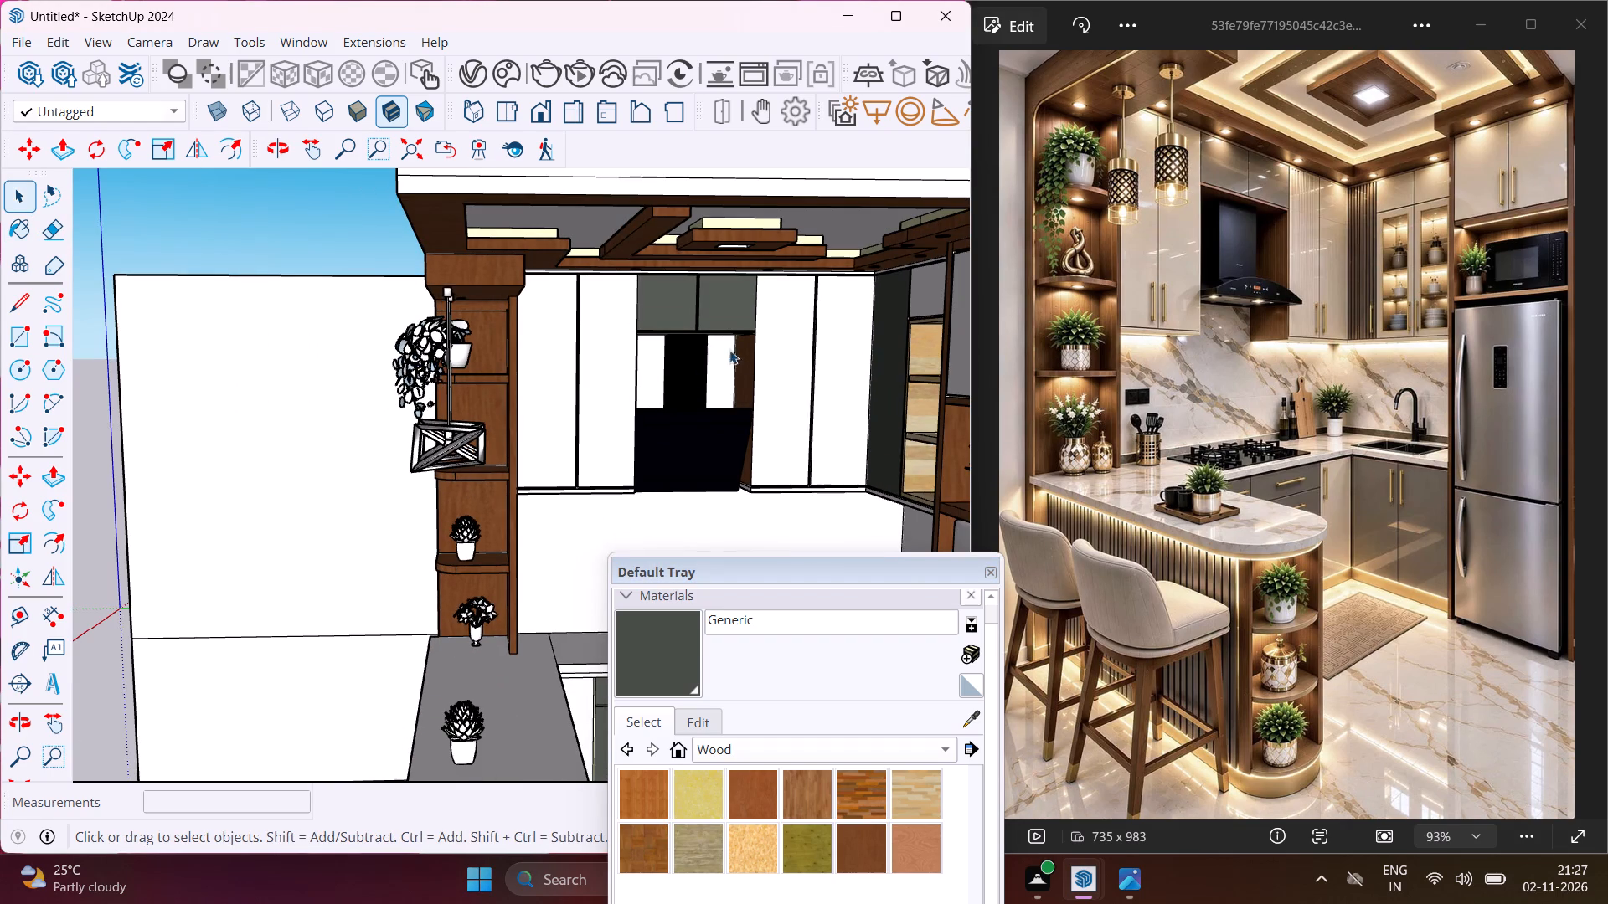
# Apply Wood Veneer 01 to the underside of the short cabinets above the range hood.
pyautogui.moveTo(718, 338); pyautogui.dragTo(719, 215, button='middle')
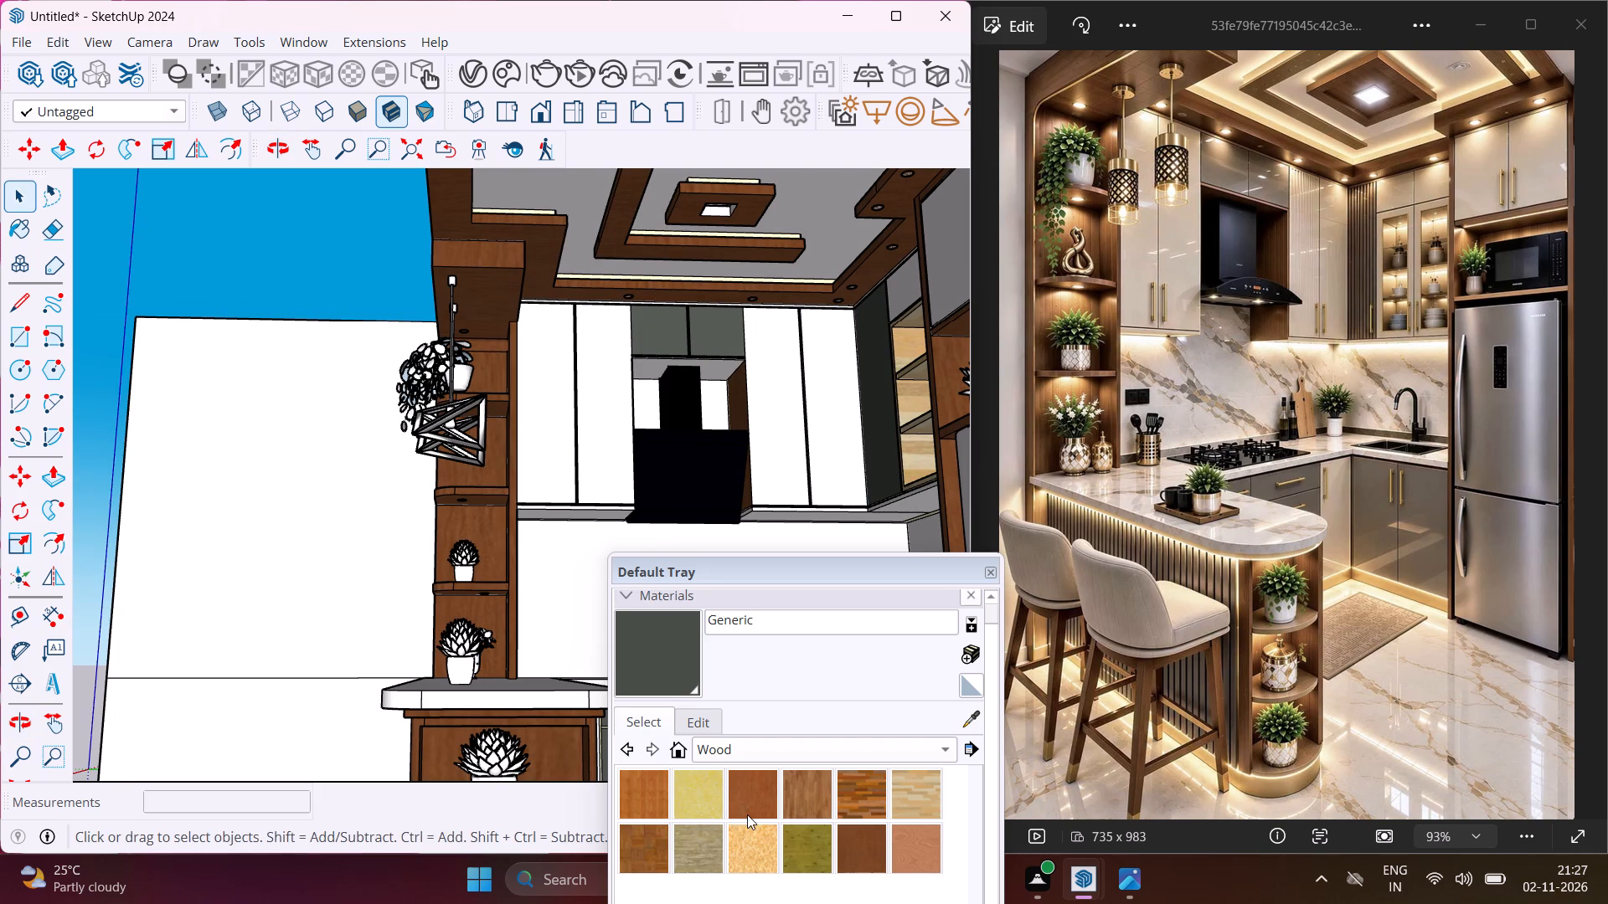
pyautogui.click(848, 851)
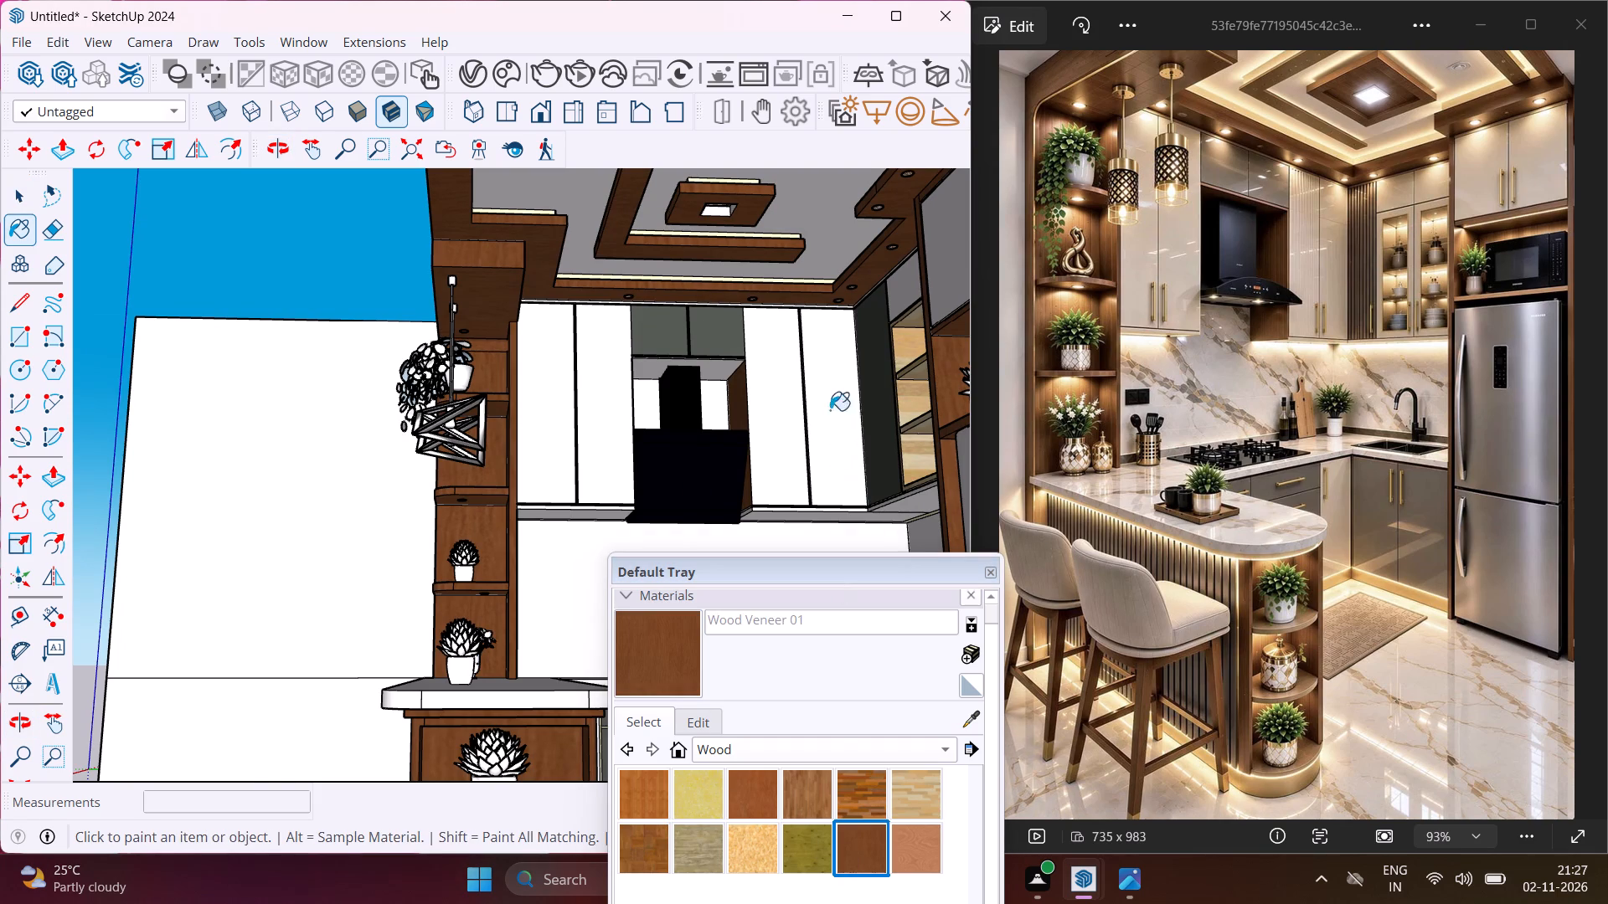
pyautogui.scroll(3, 819, 370)
pyautogui.scroll(6, 729, 362)
pyautogui.click(672, 369)
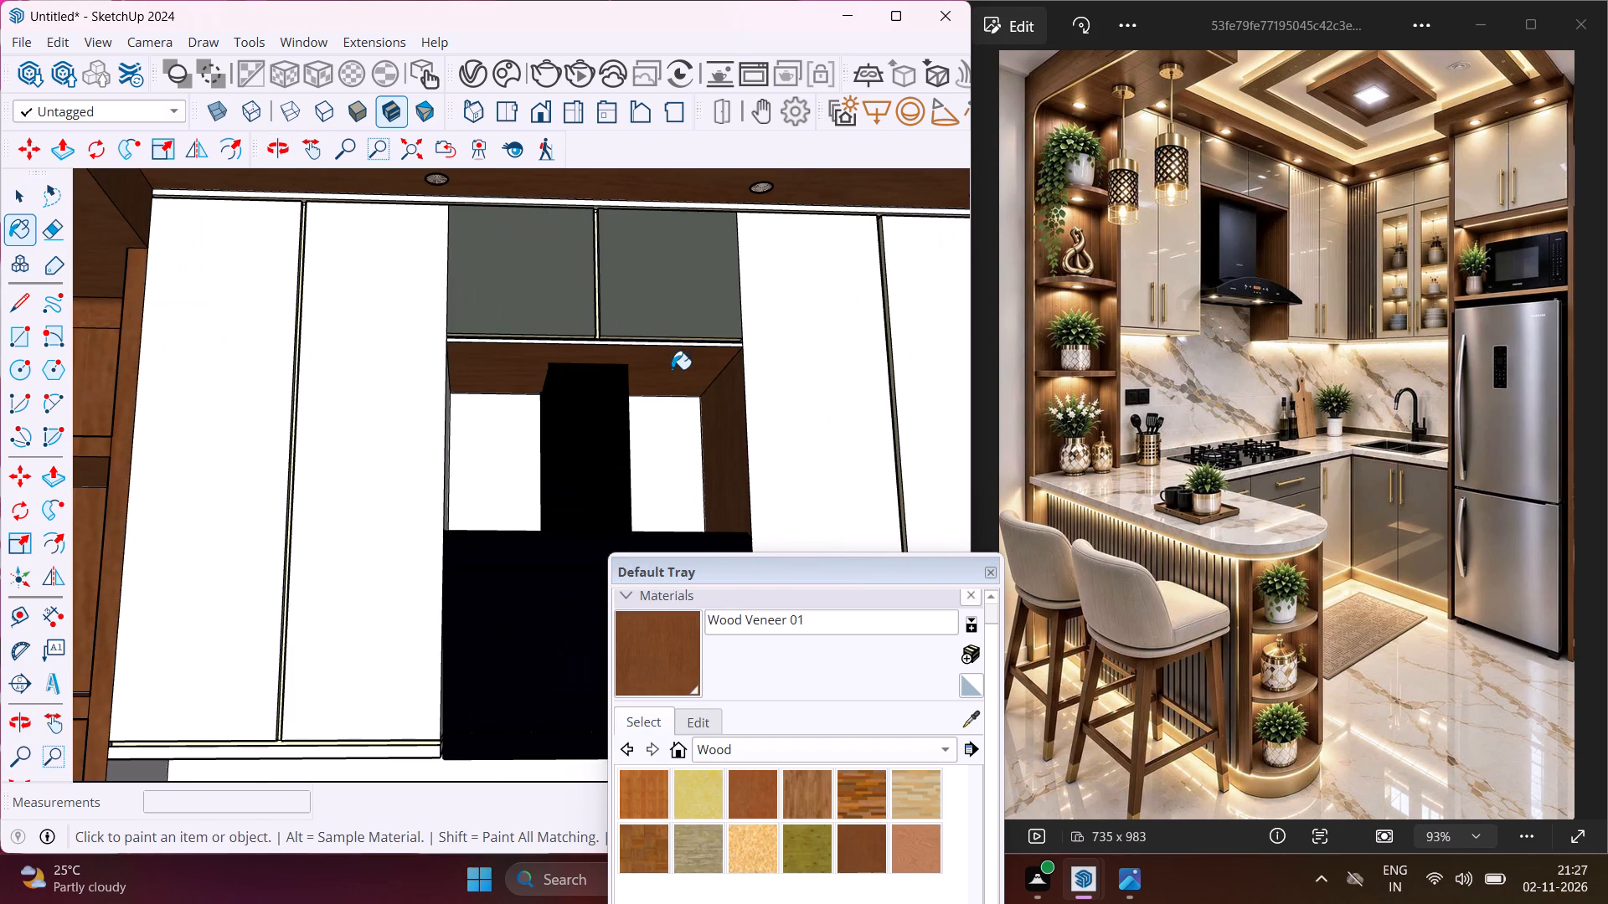
# Leave the Paint Bucket and create a new Generic V-Ray material in the Asset Editor.
pyautogui.scroll(-8, 672, 369)
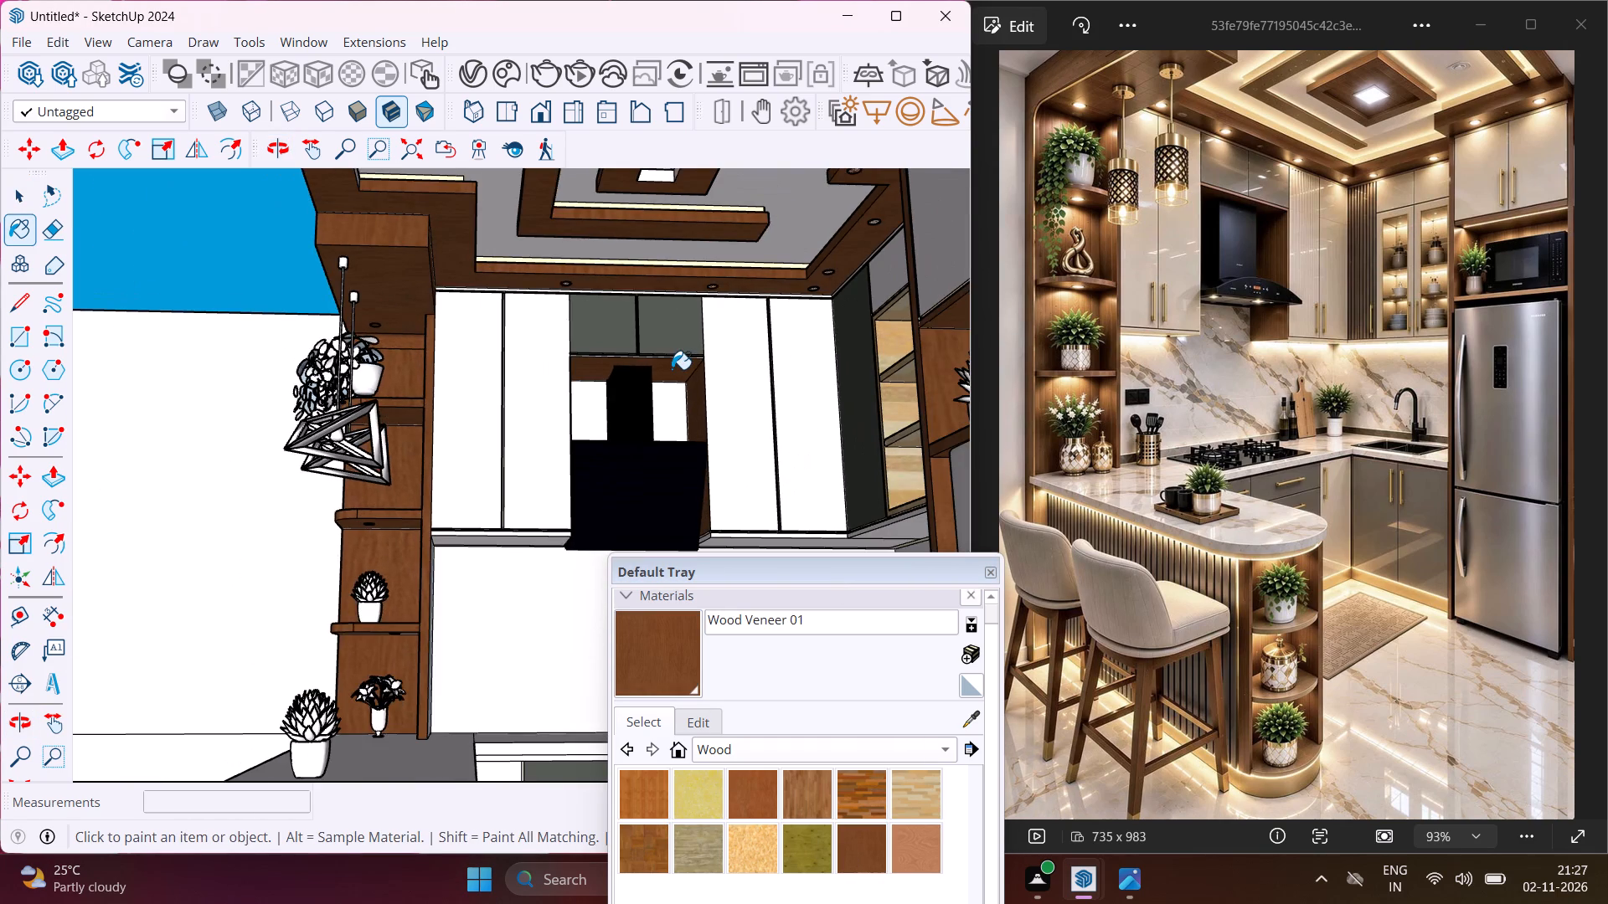
pyautogui.scroll(-3, 672, 369)
pyautogui.press('Escape')
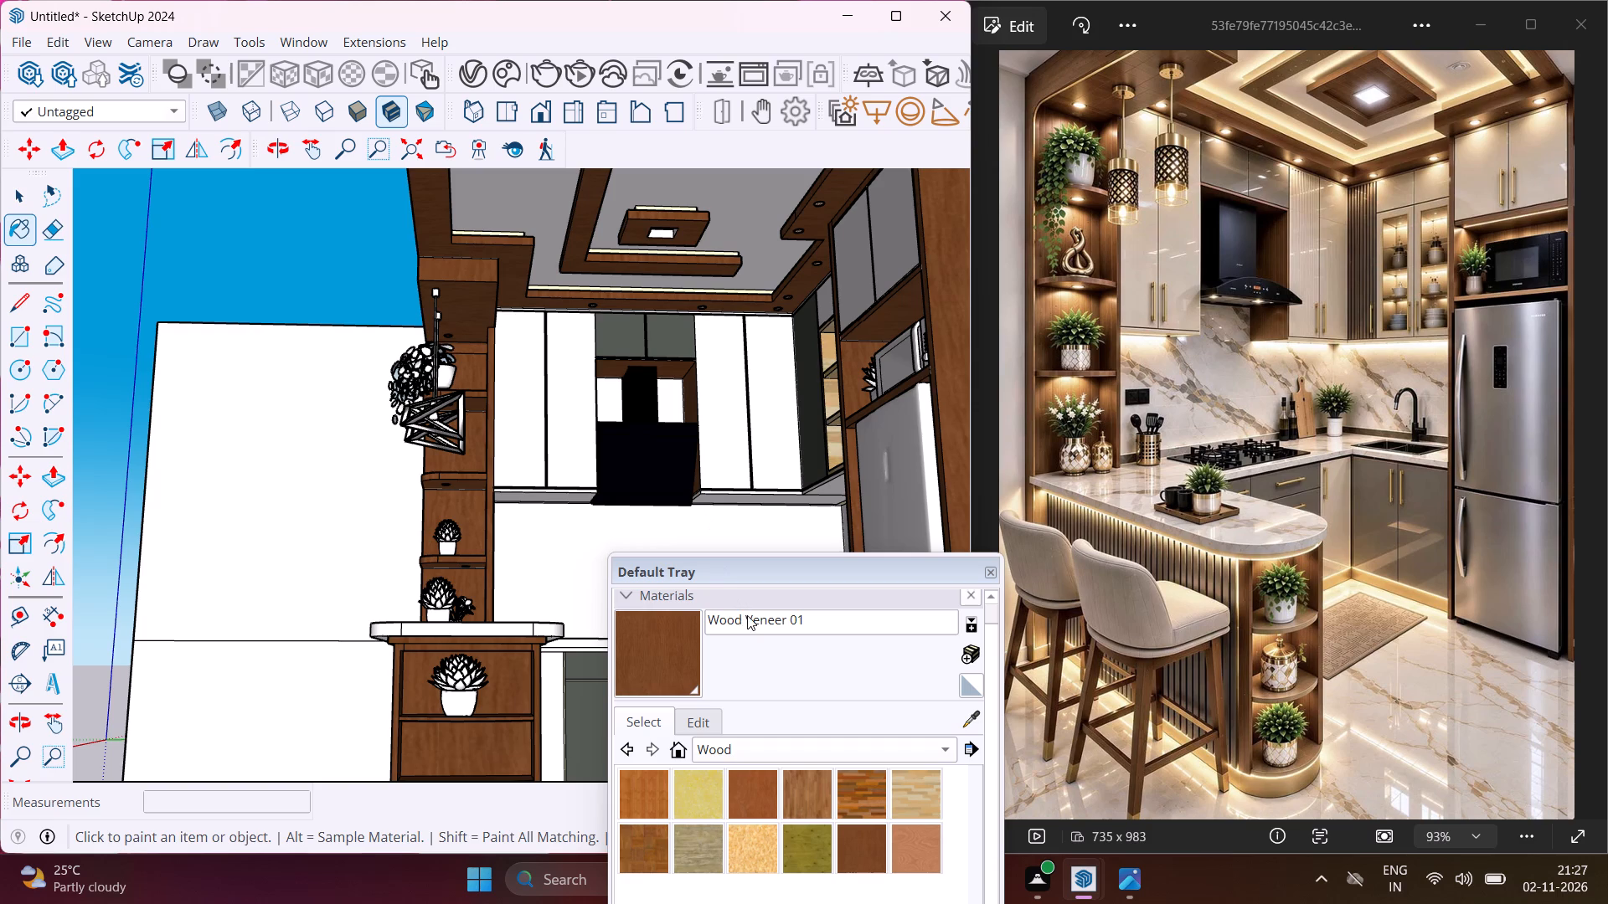
pyautogui.press('space')
pyautogui.moveTo(646, 506); pyautogui.dragTo(698, 693, button='middle')
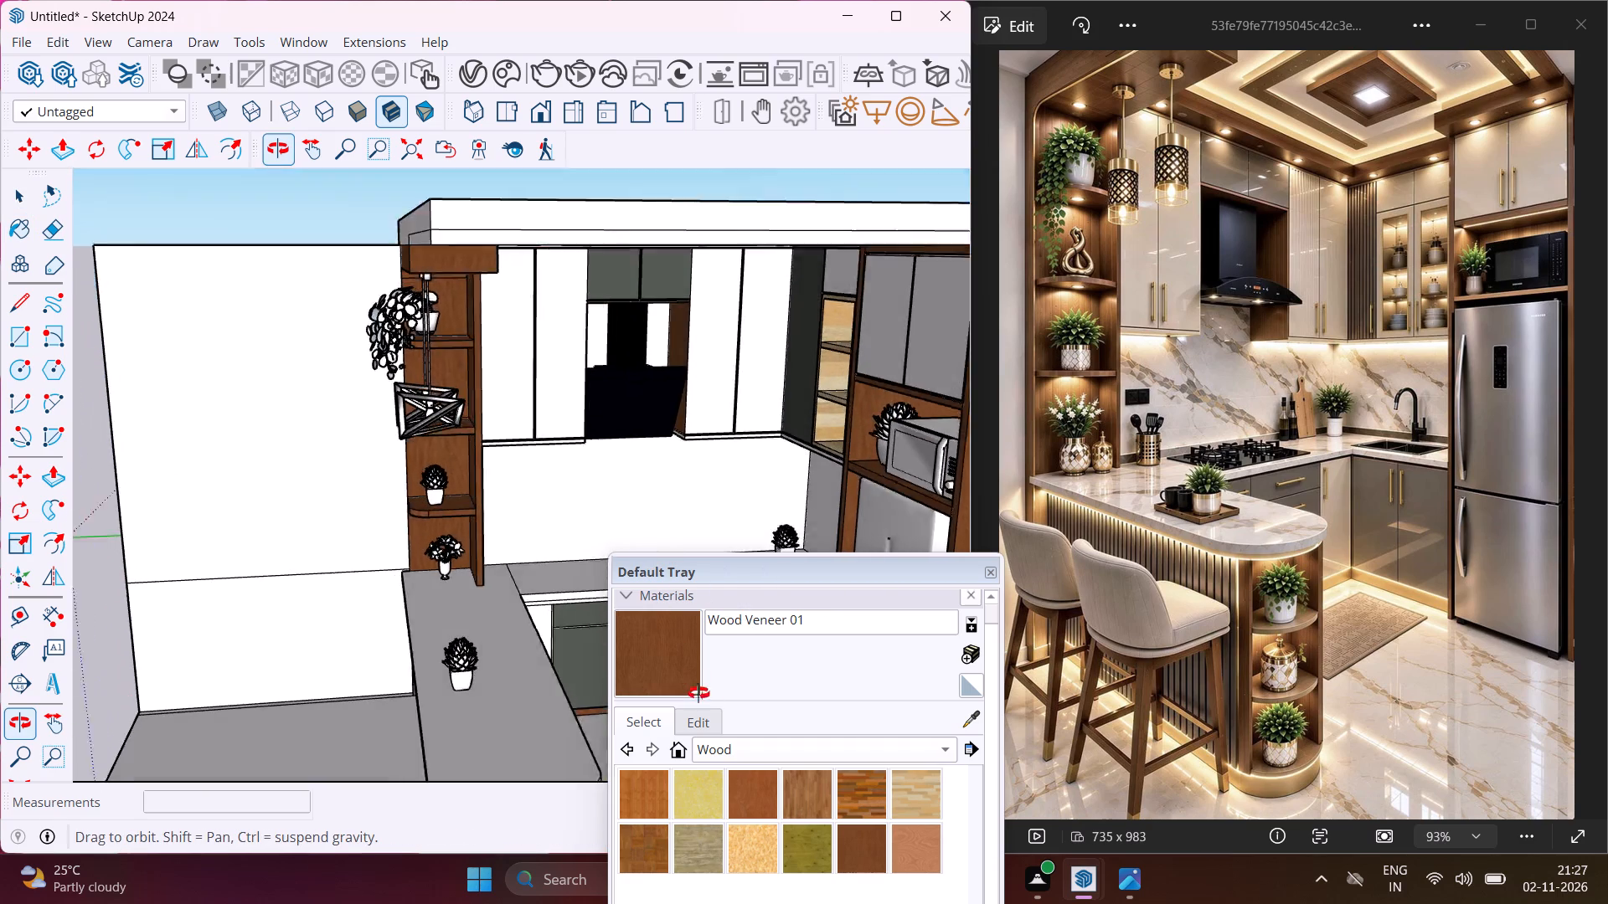
pyautogui.moveTo(698, 693); pyautogui.dragTo(720, 717, button='middle')
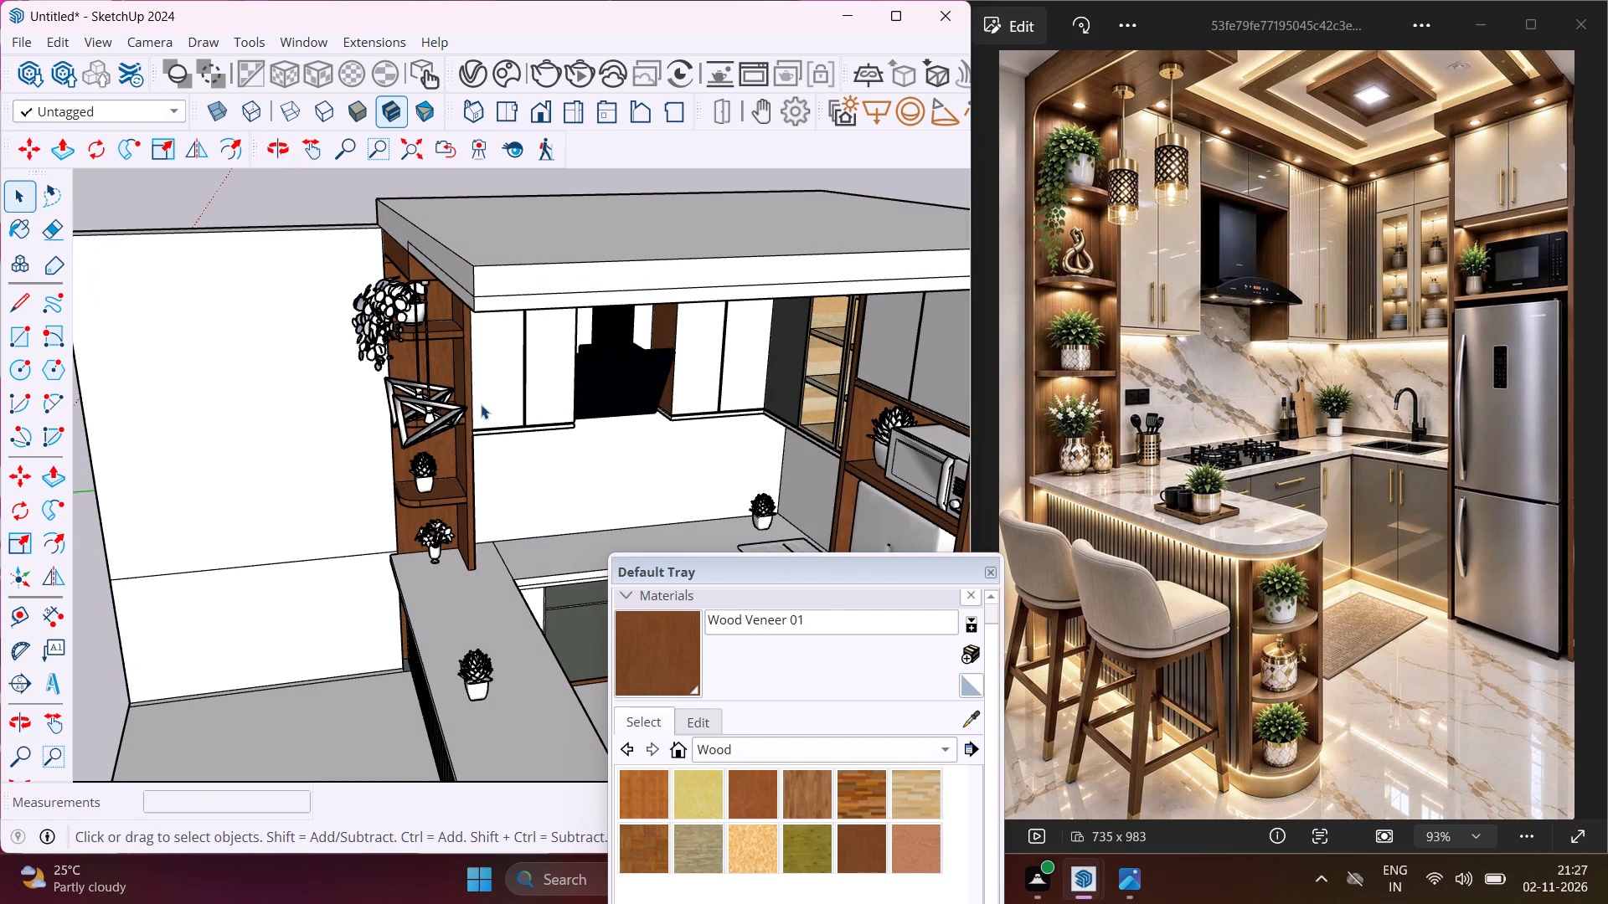
pyautogui.click(466, 71)
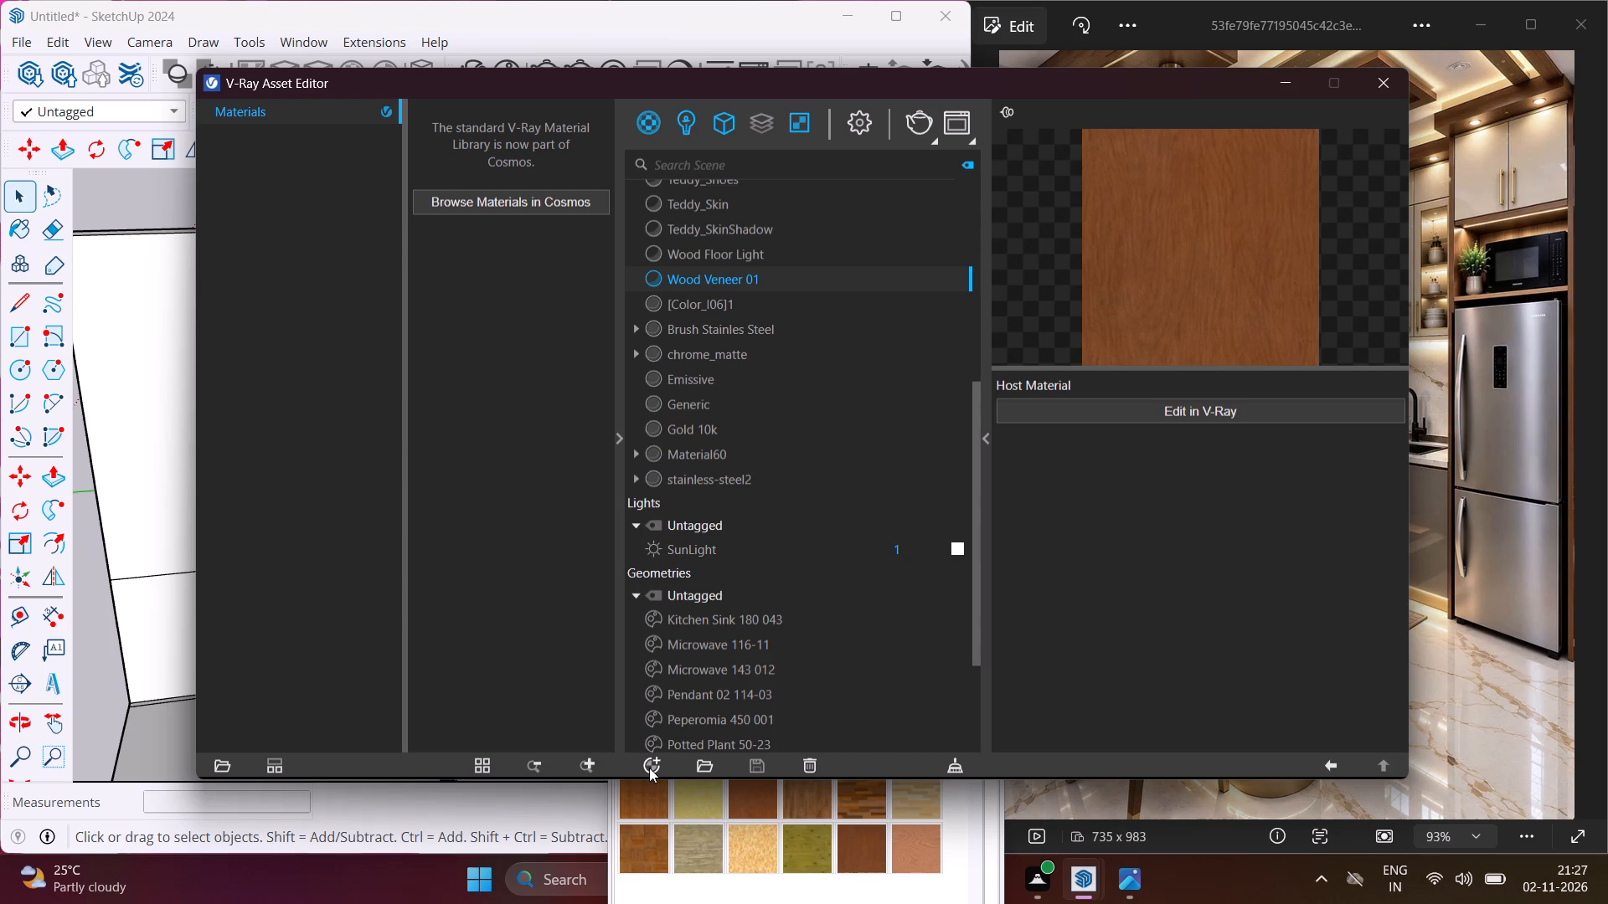
pyautogui.click(649, 768)
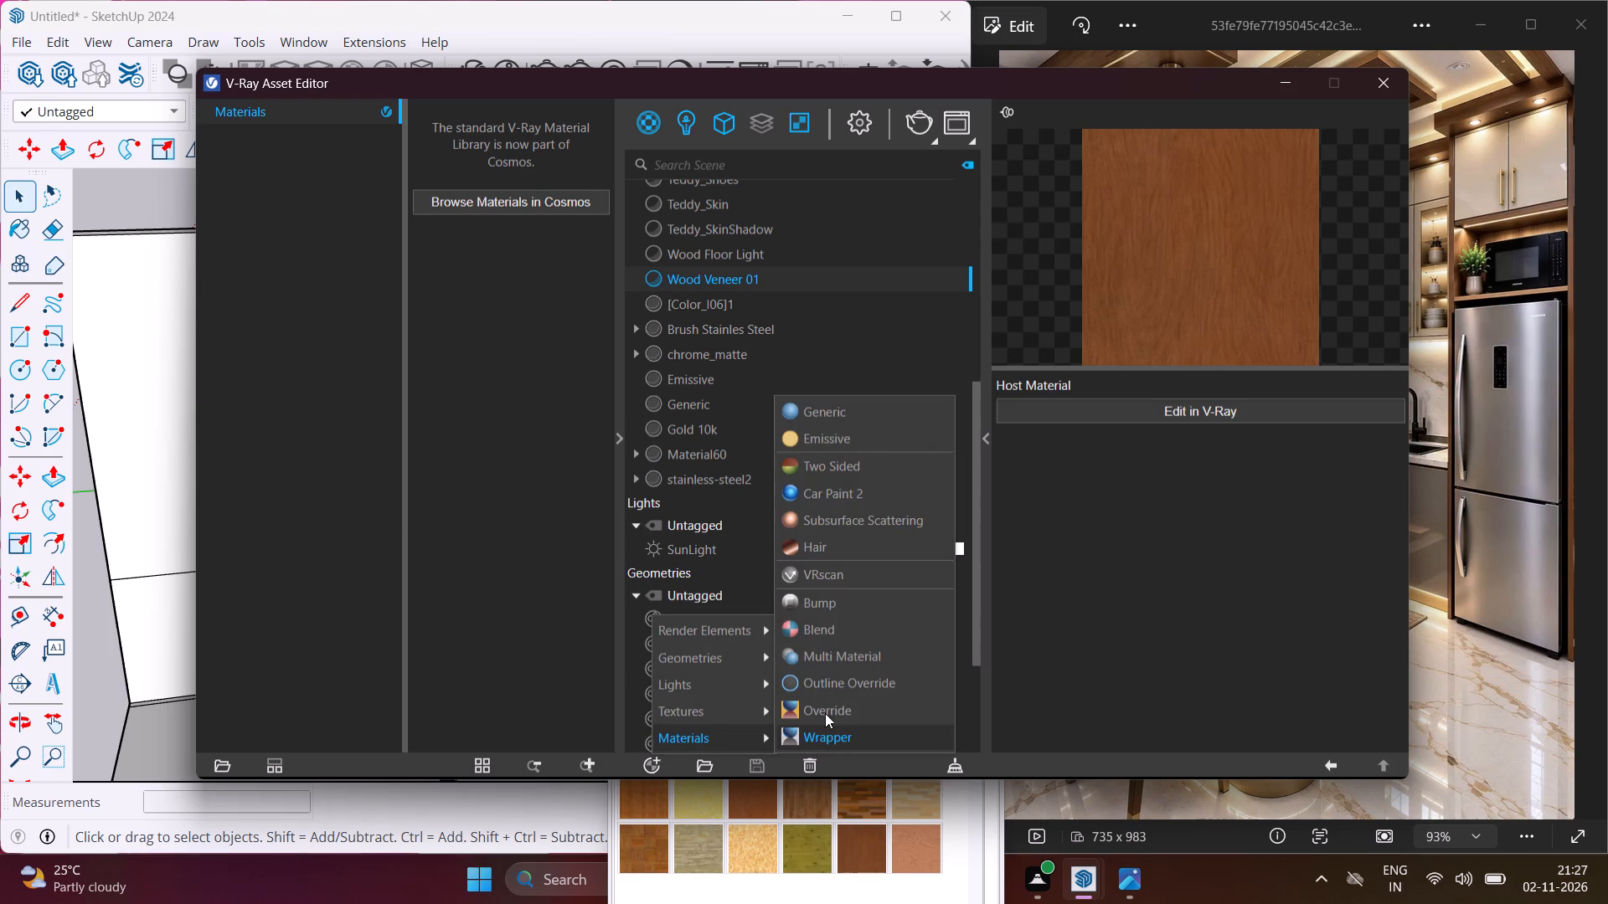
pyautogui.click(818, 416)
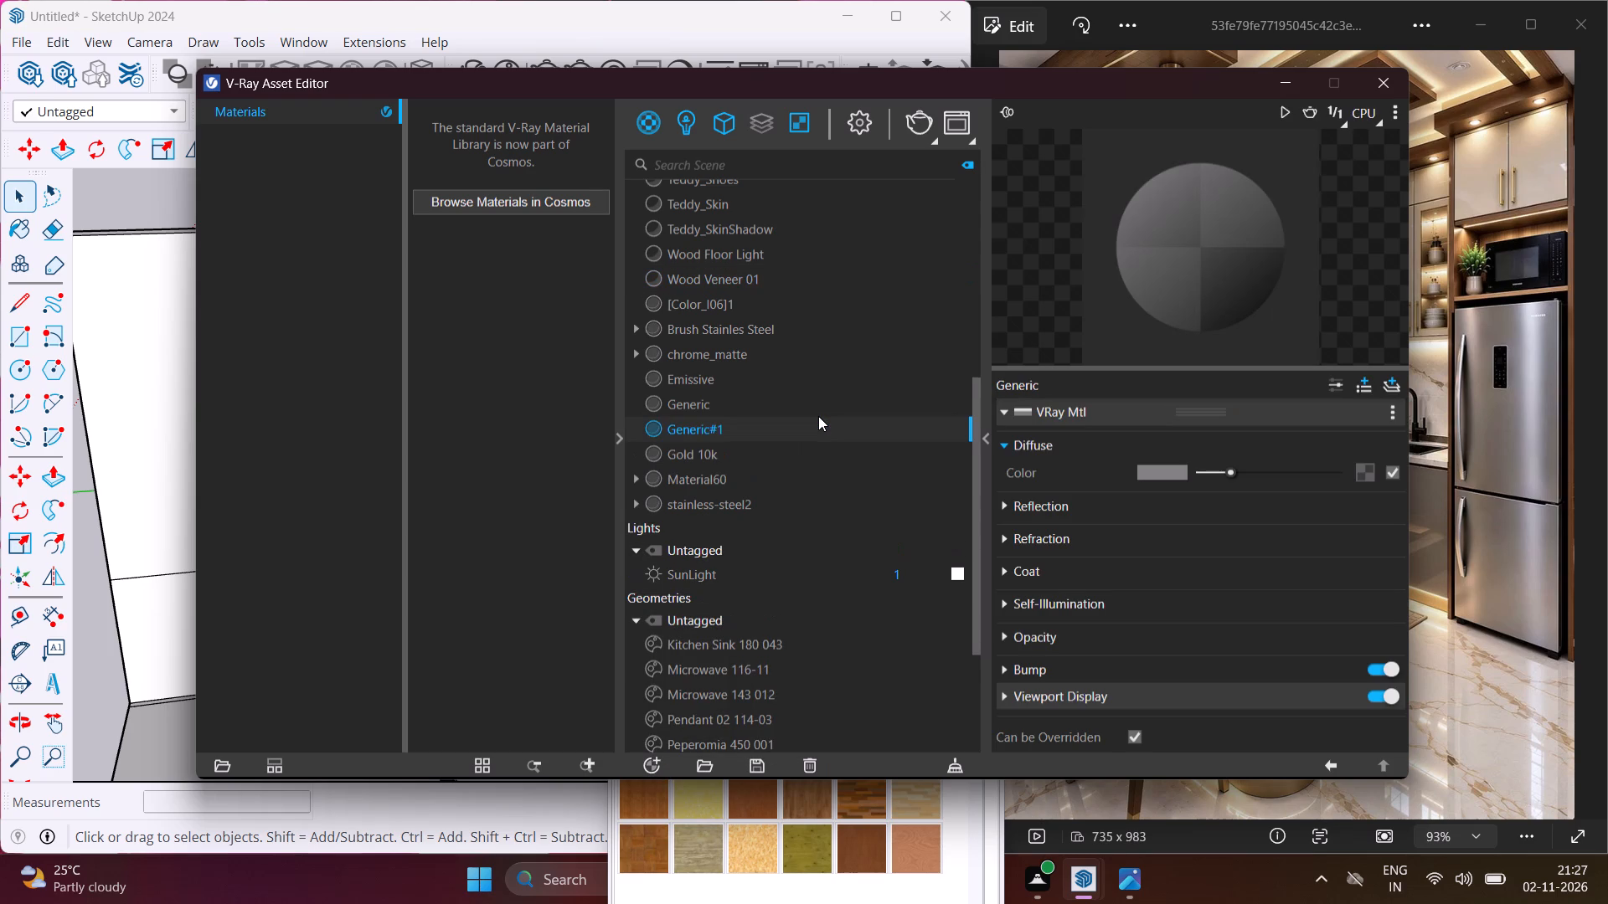
# Set the new material's diffuse color to a light greenish grey, about R 0.777, G 0.796, B 0.78.
pyautogui.click(1152, 471)
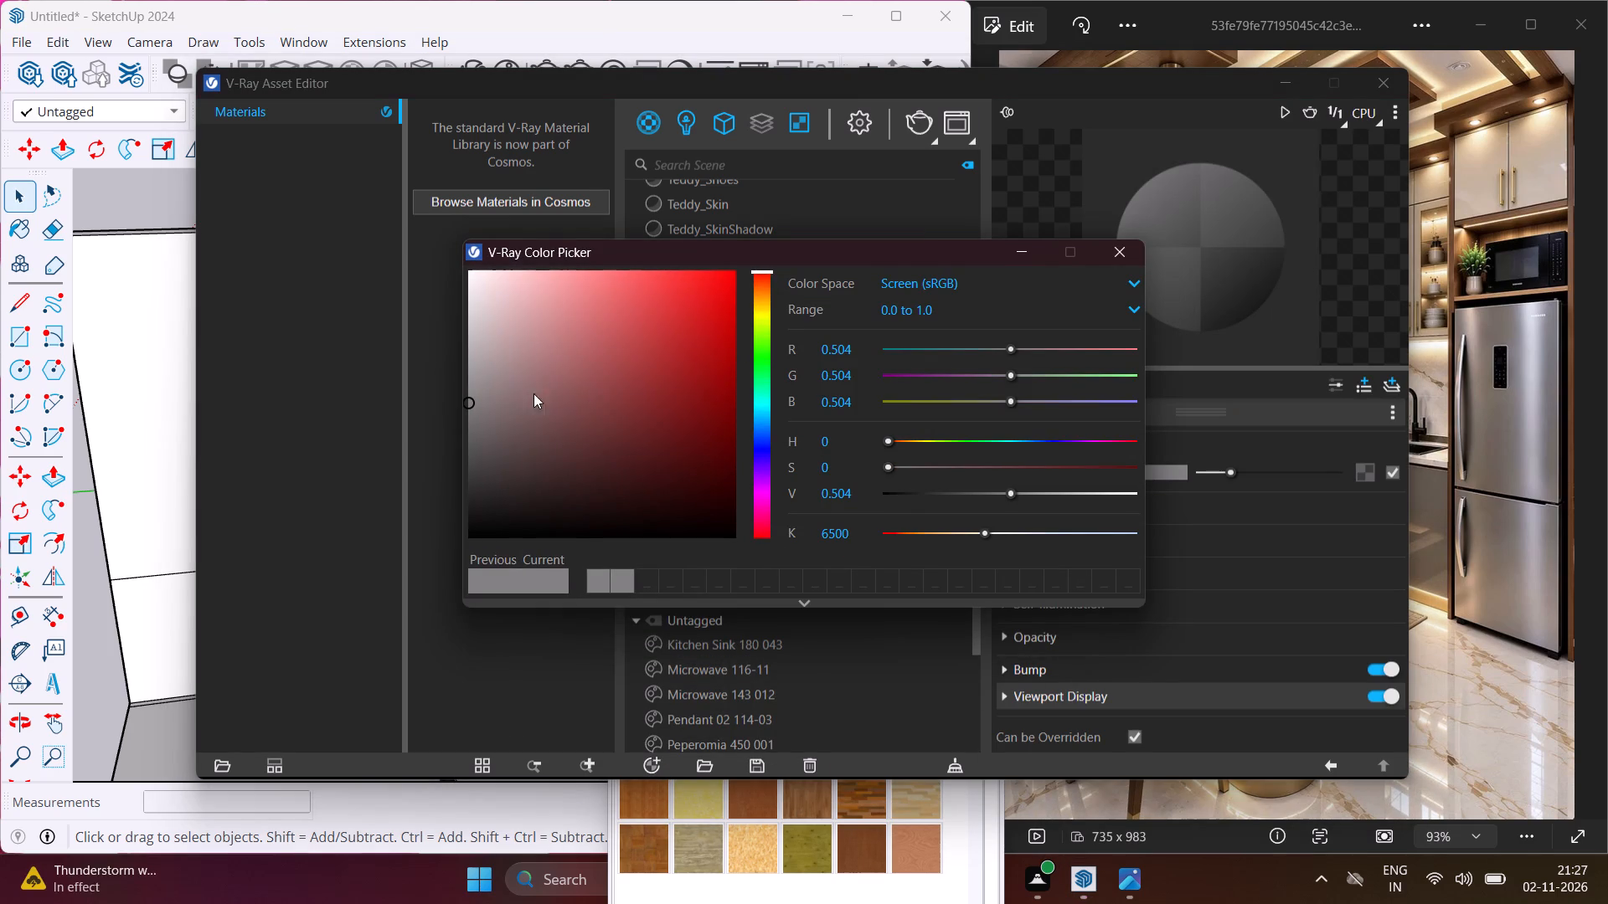
pyautogui.click(765, 367)
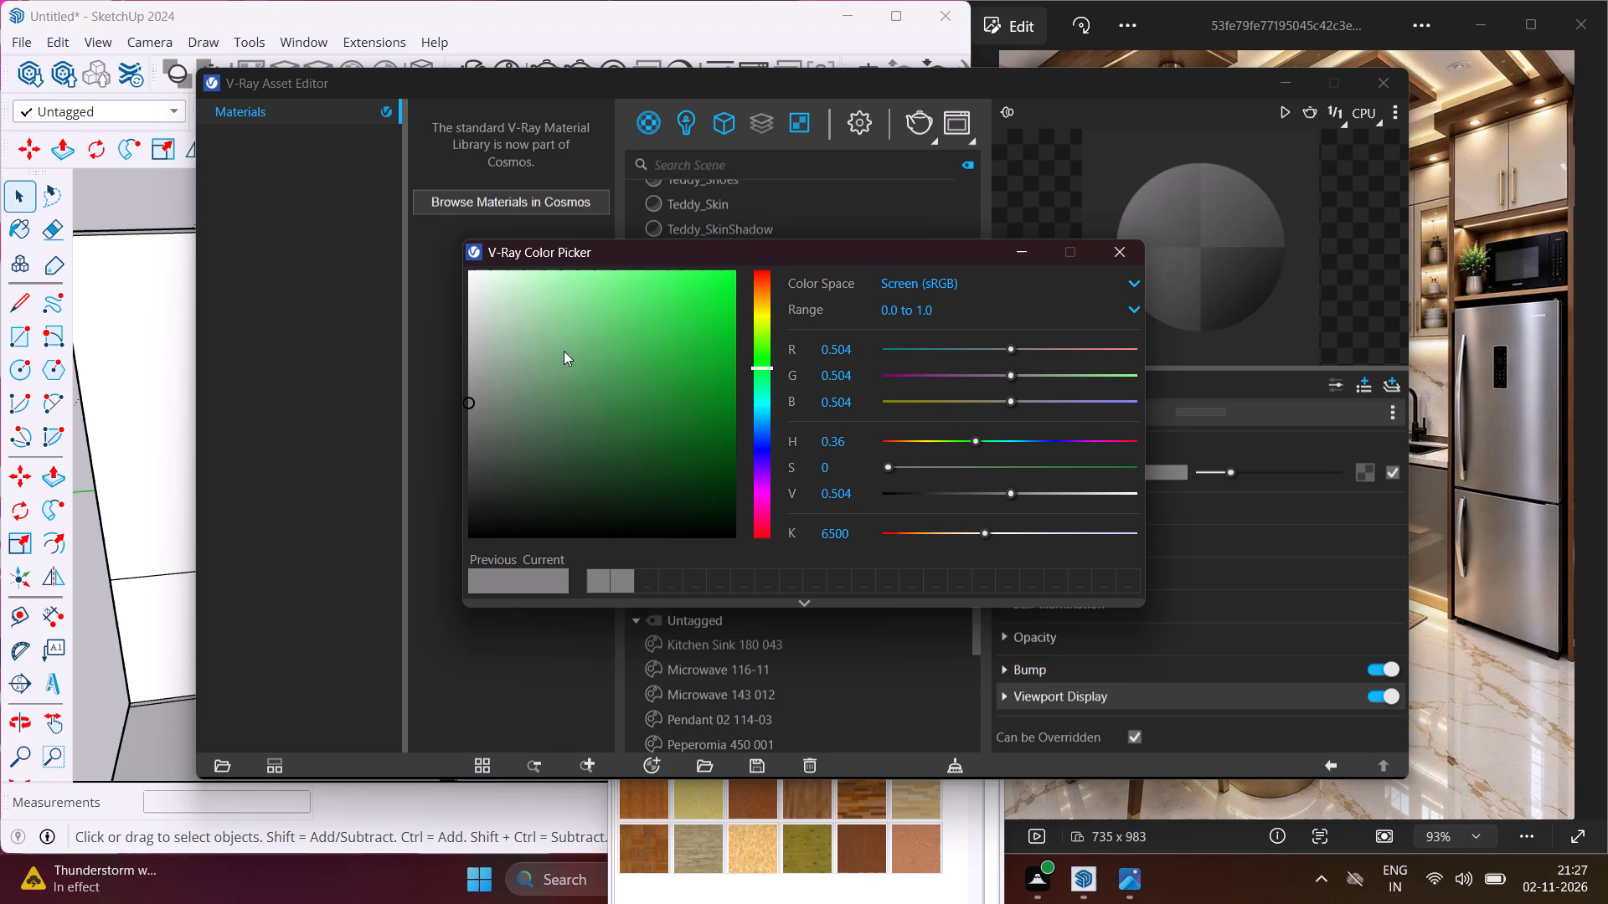
pyautogui.click(479, 344)
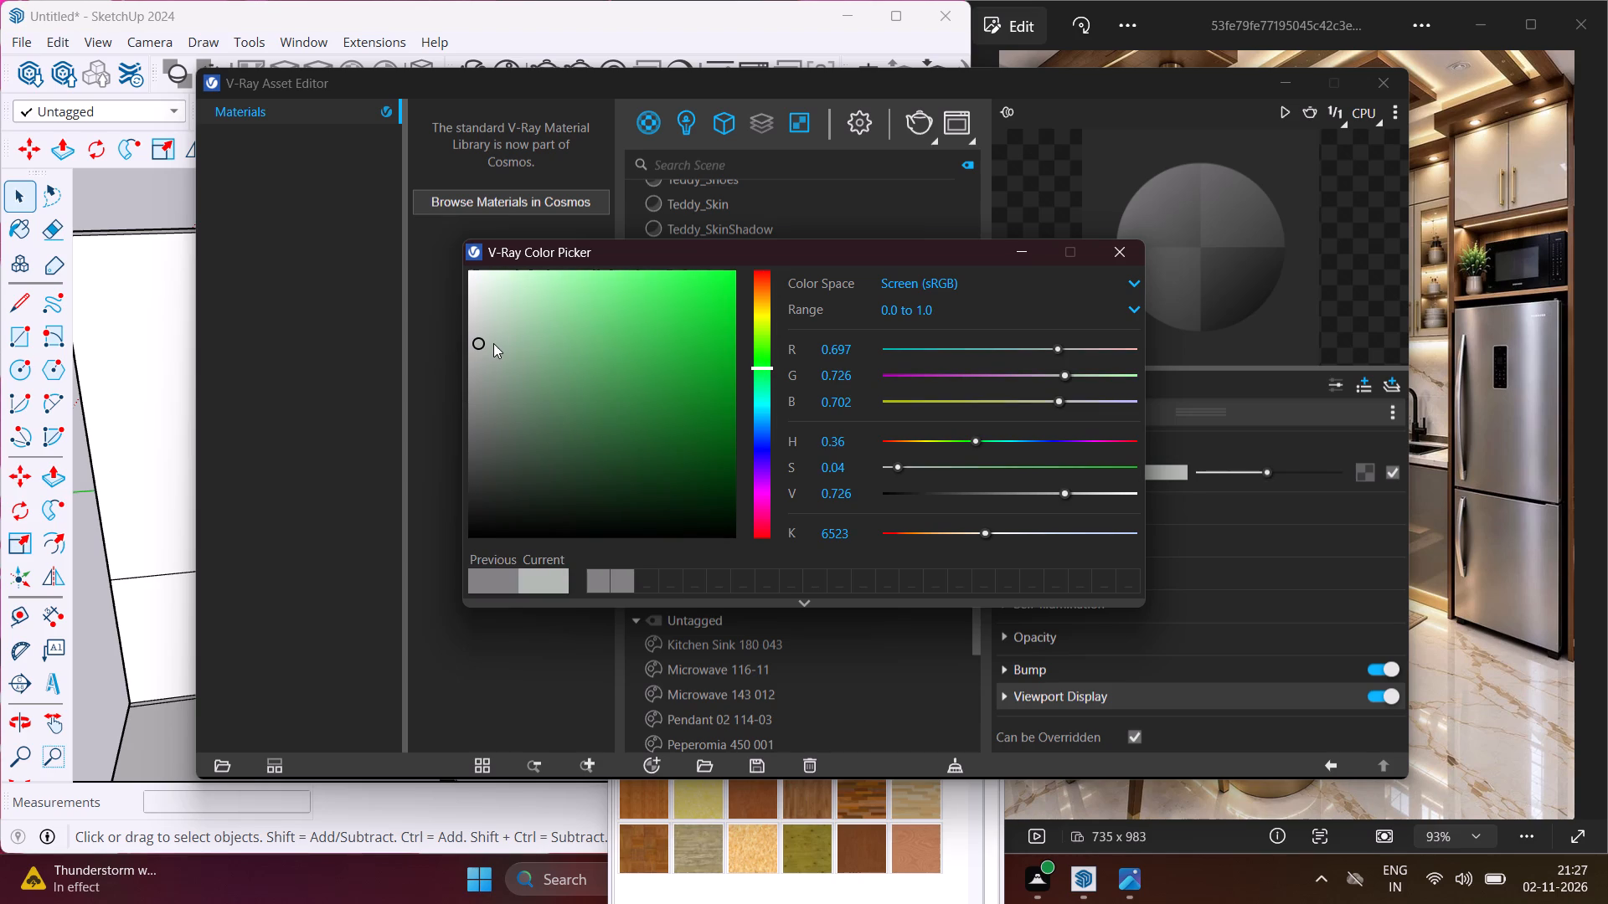
pyautogui.click(485, 333)
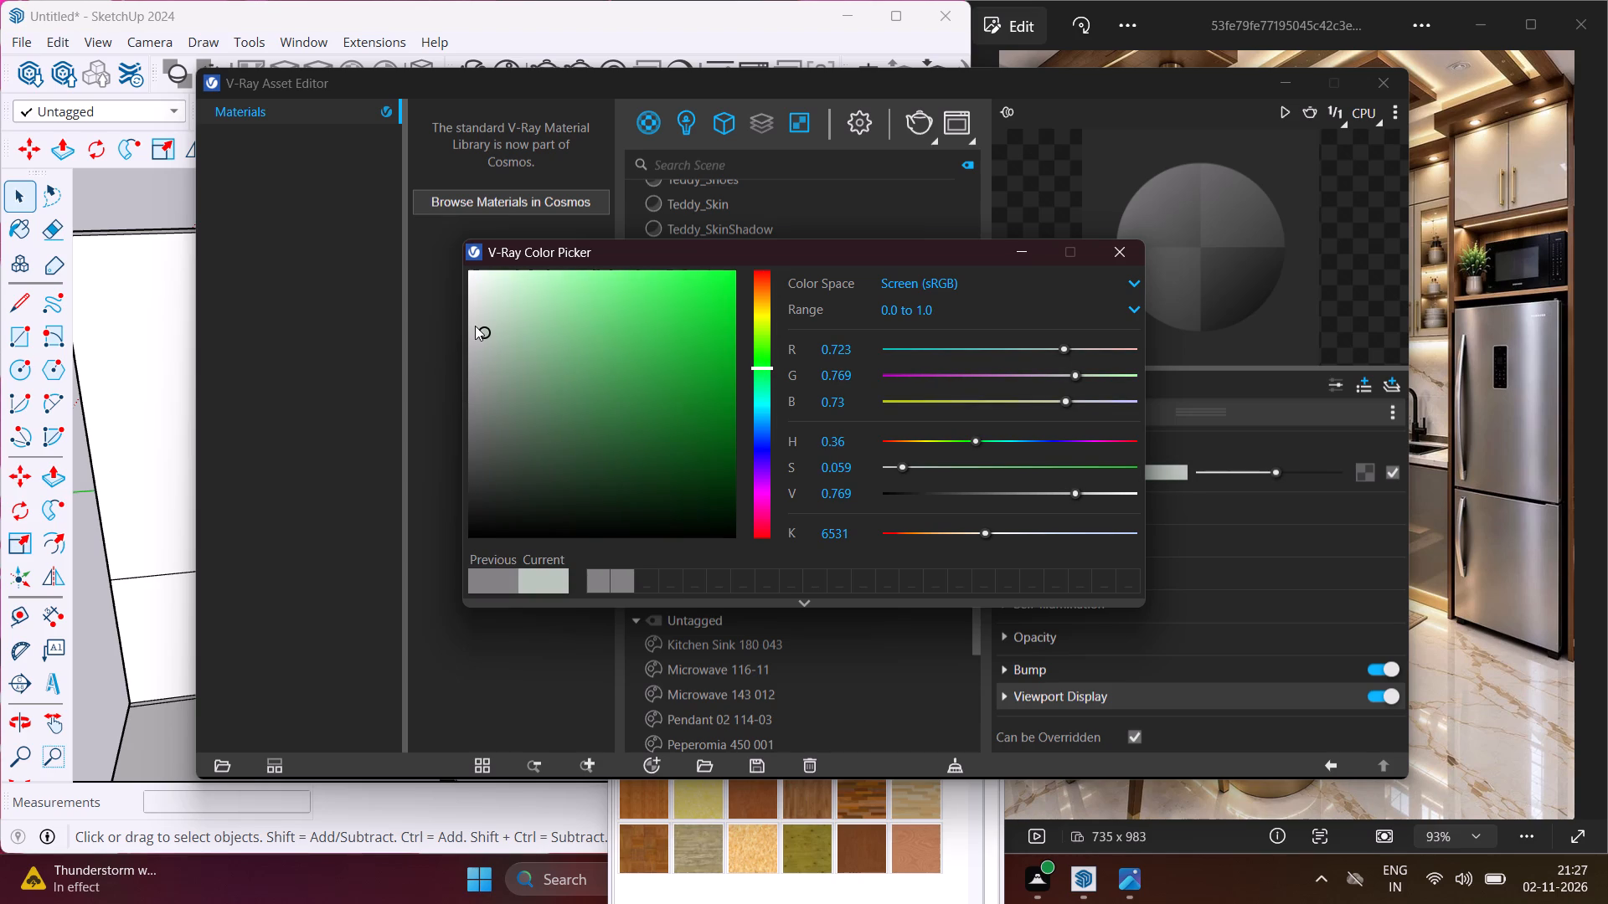
pyautogui.click(475, 326)
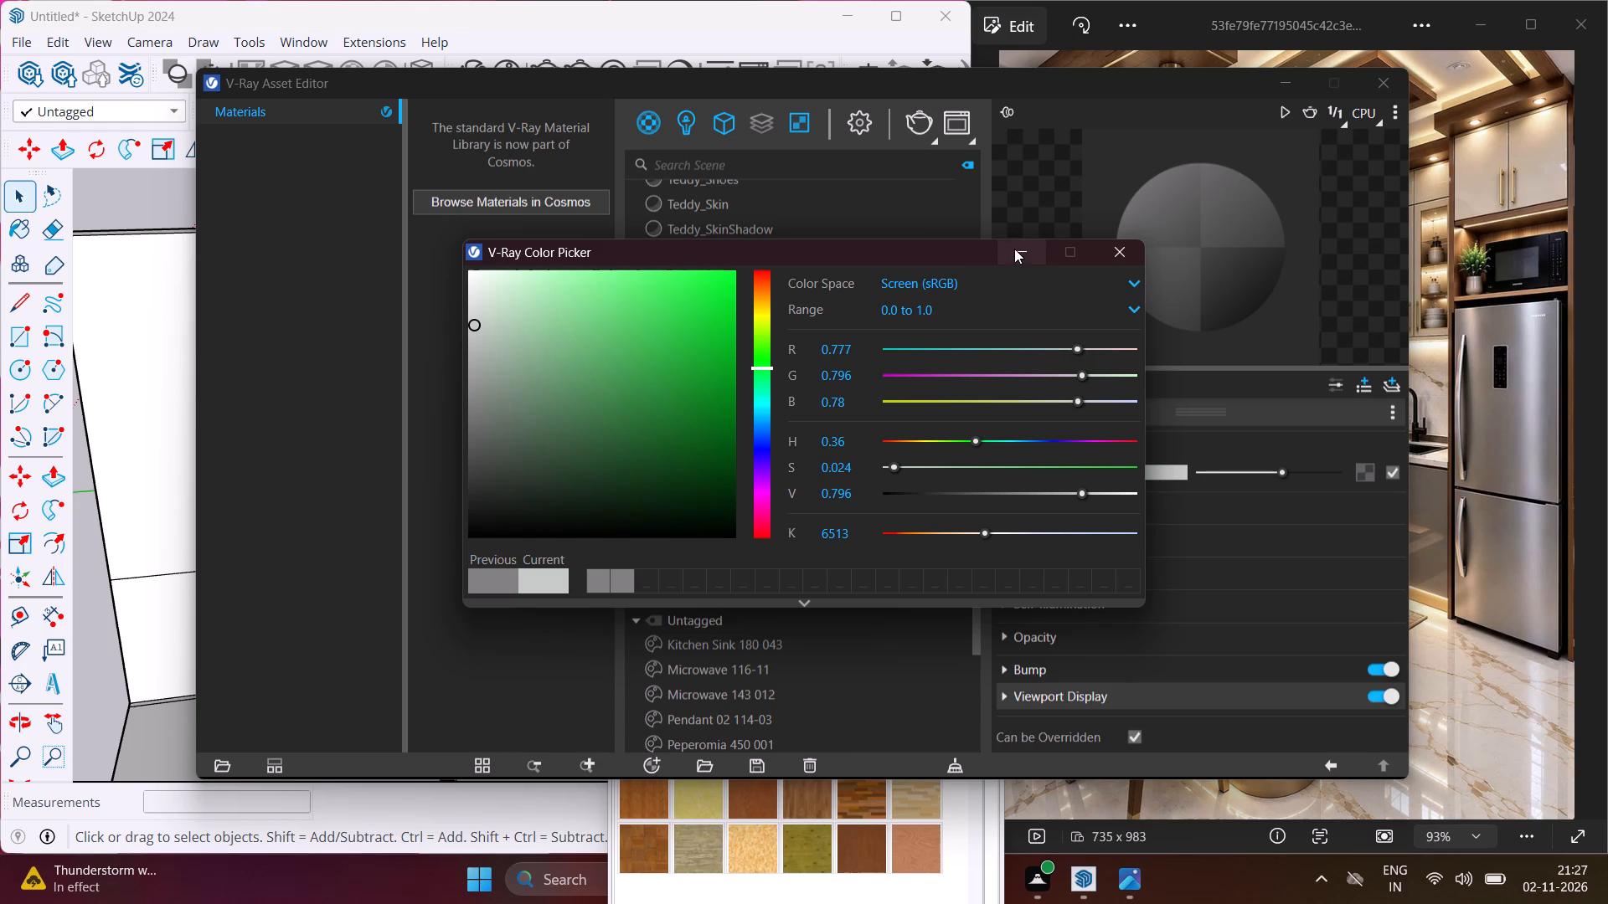
pyautogui.click(1015, 249)
# Set the material's reflection color to a light grey-green with hue about 0.282, and brighten it slightly.
pyautogui.click(1005, 502)
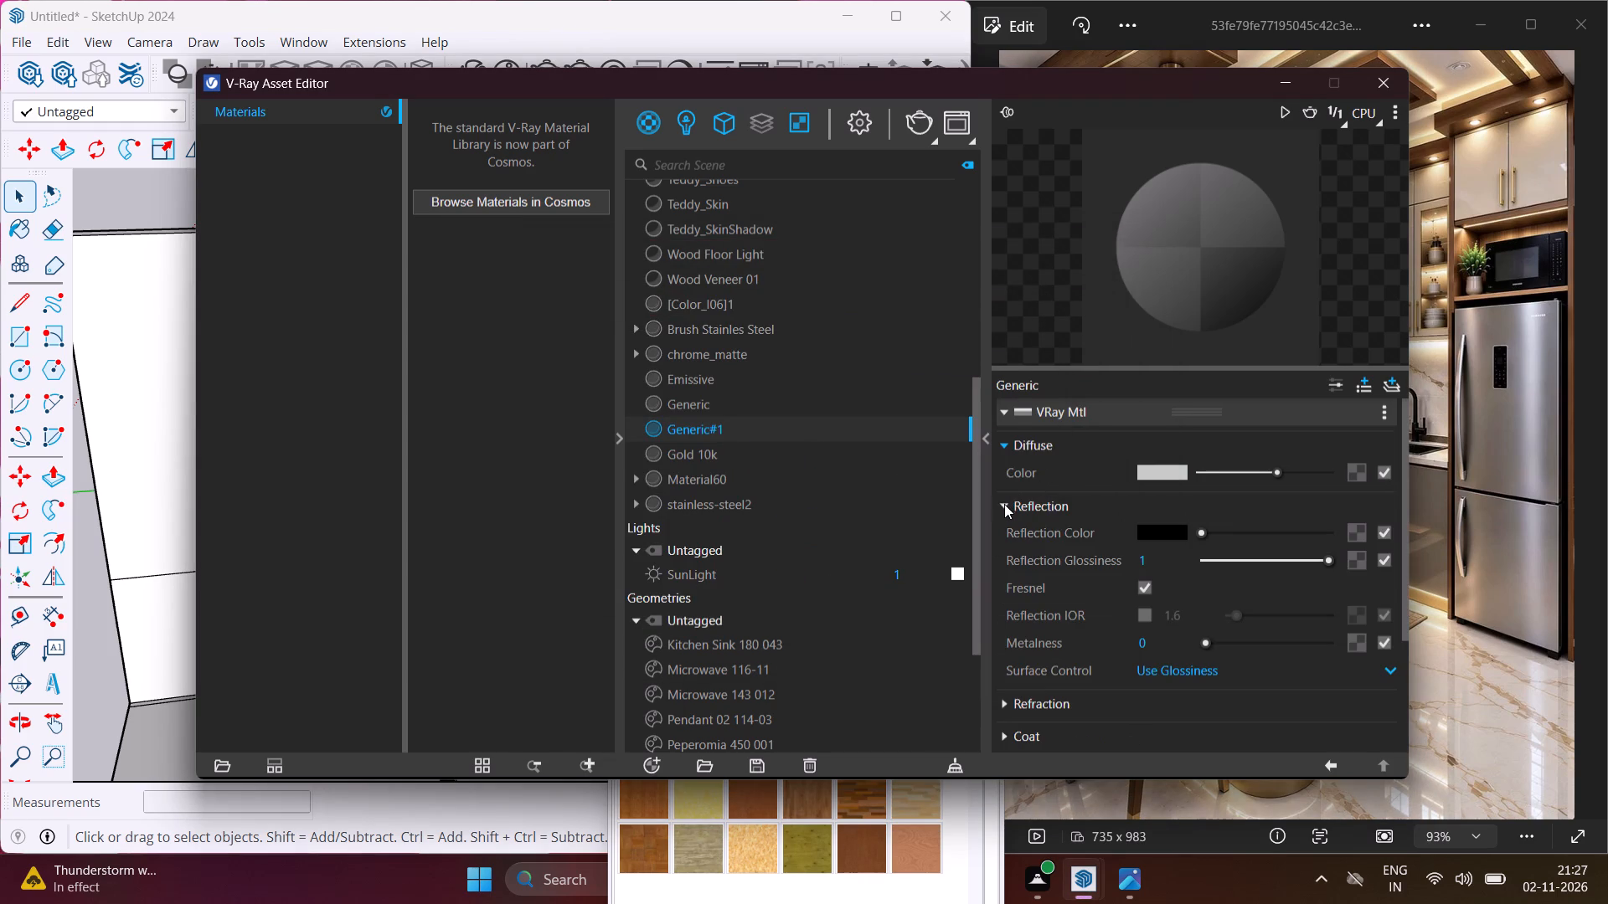
pyautogui.click(1141, 537)
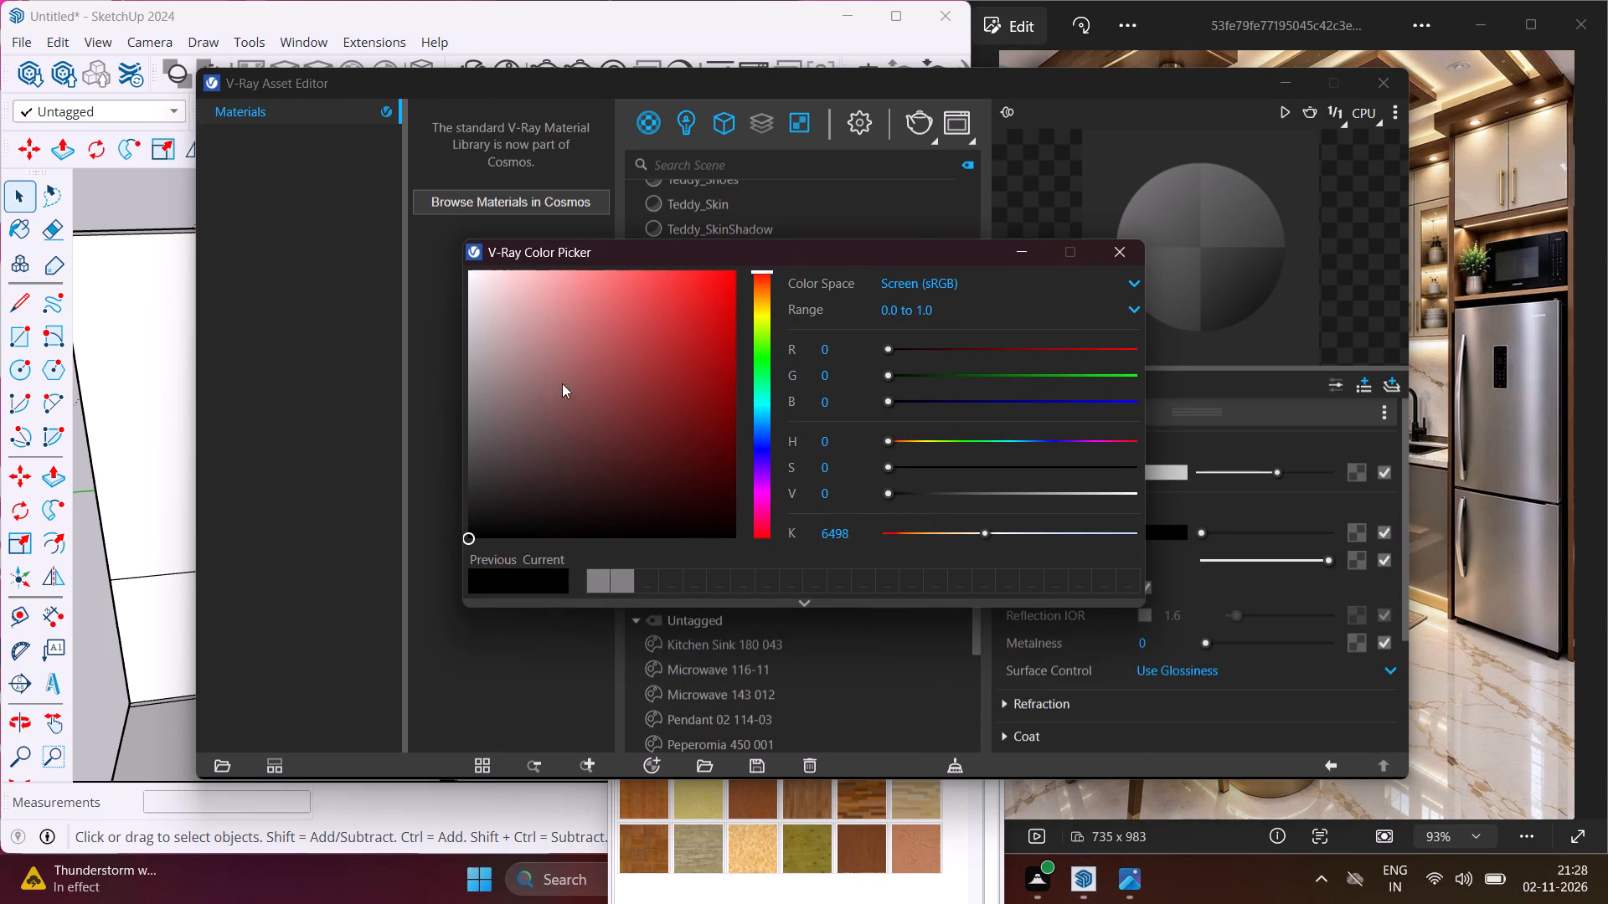
pyautogui.click(762, 347)
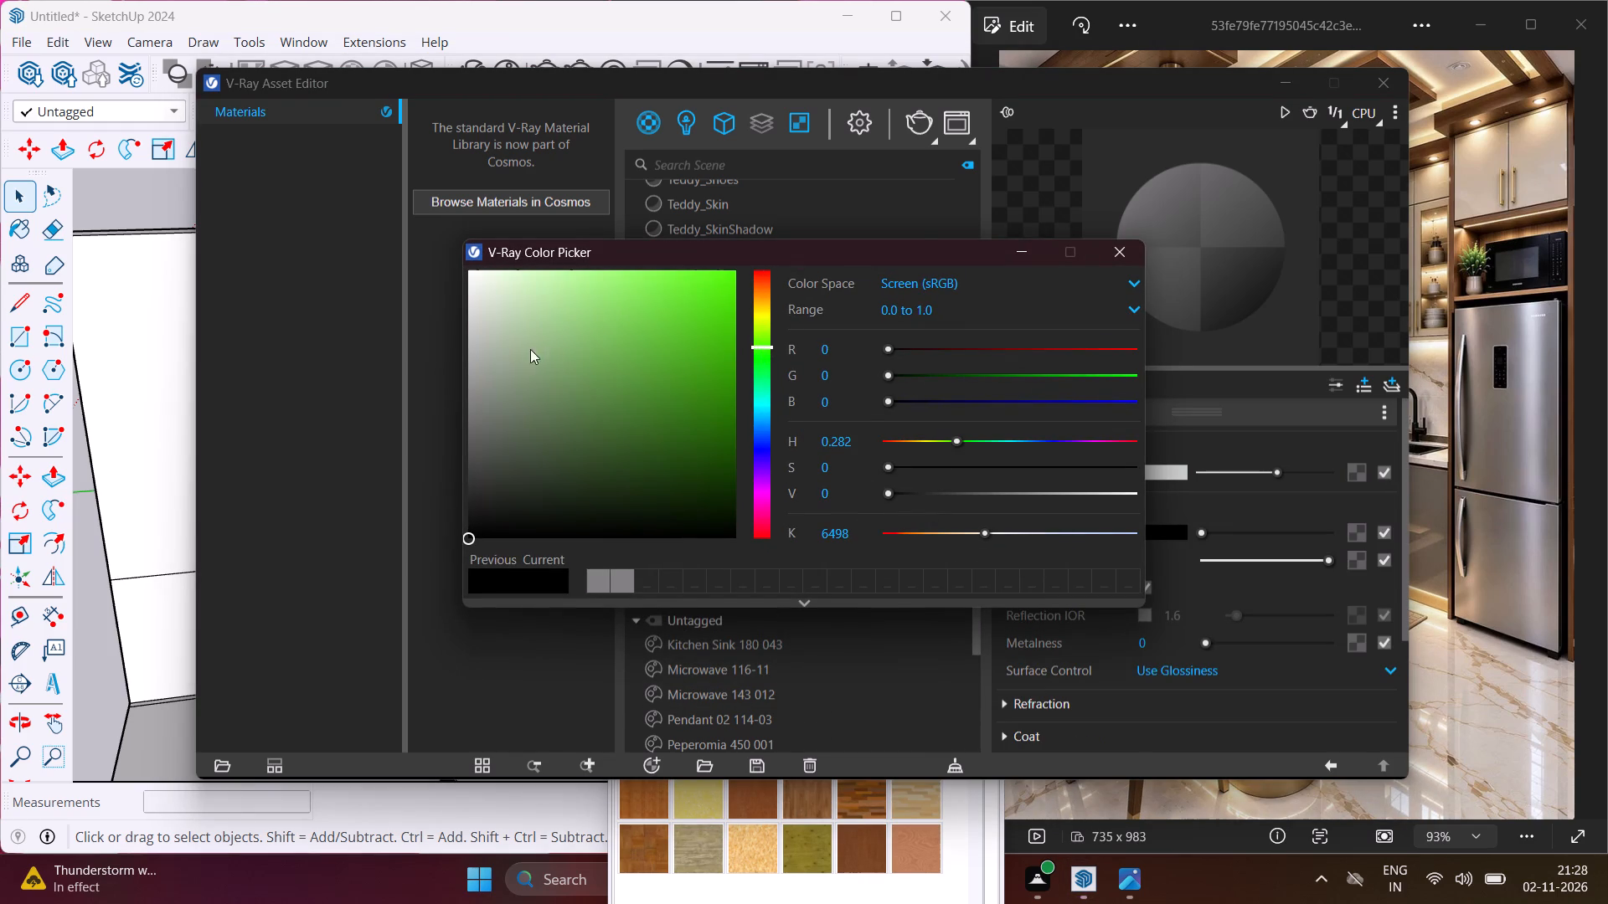
pyautogui.click(487, 353)
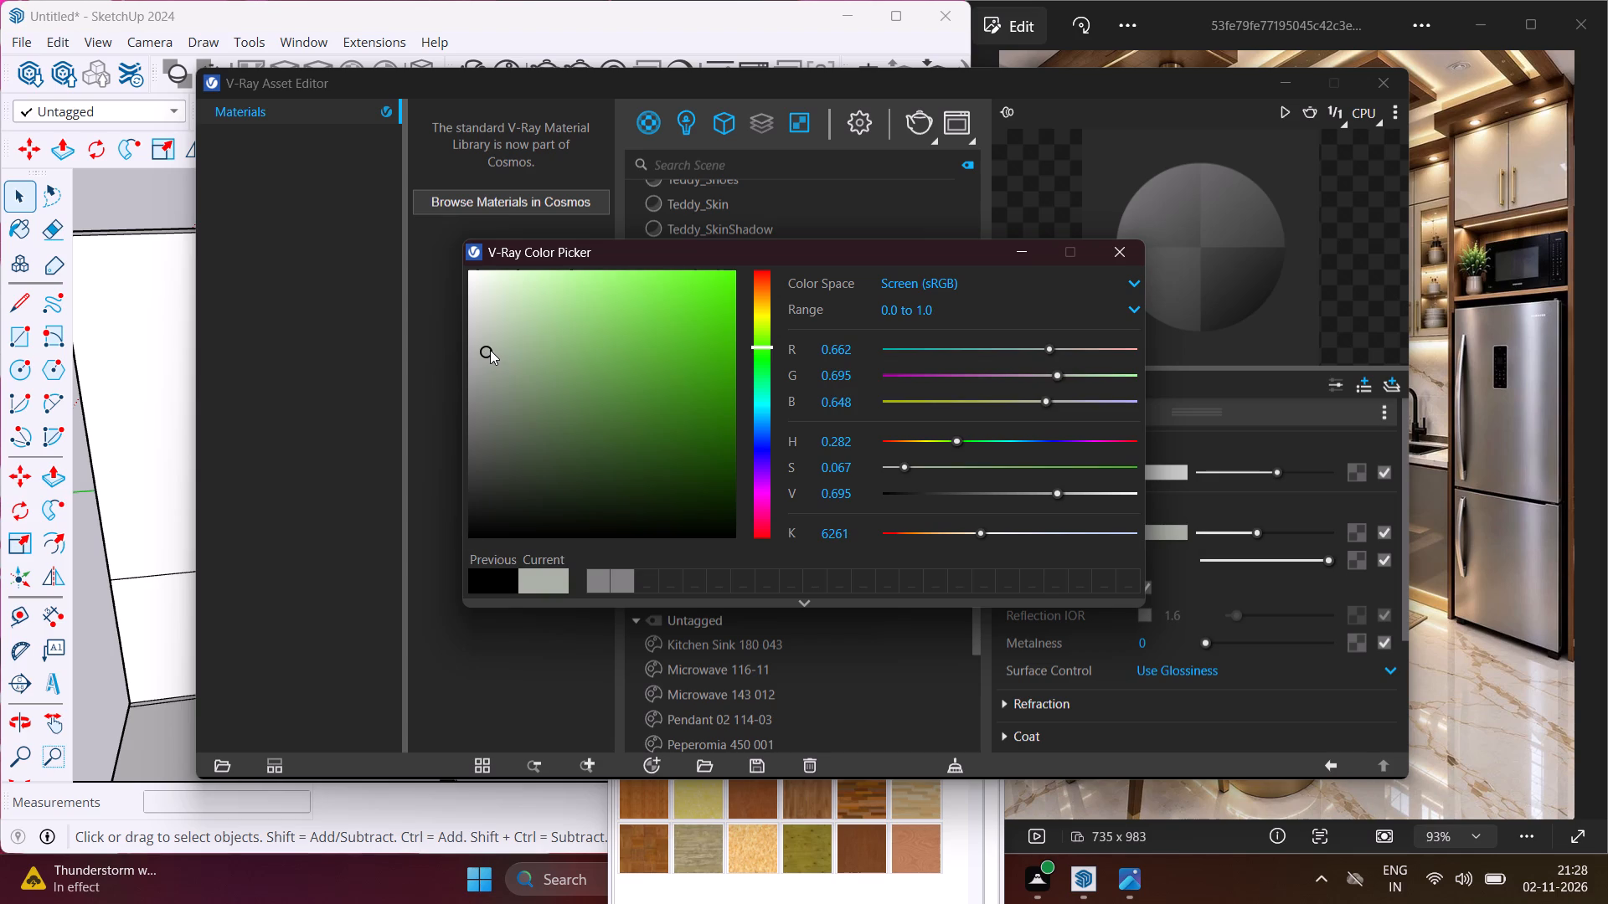
pyautogui.click(1013, 256)
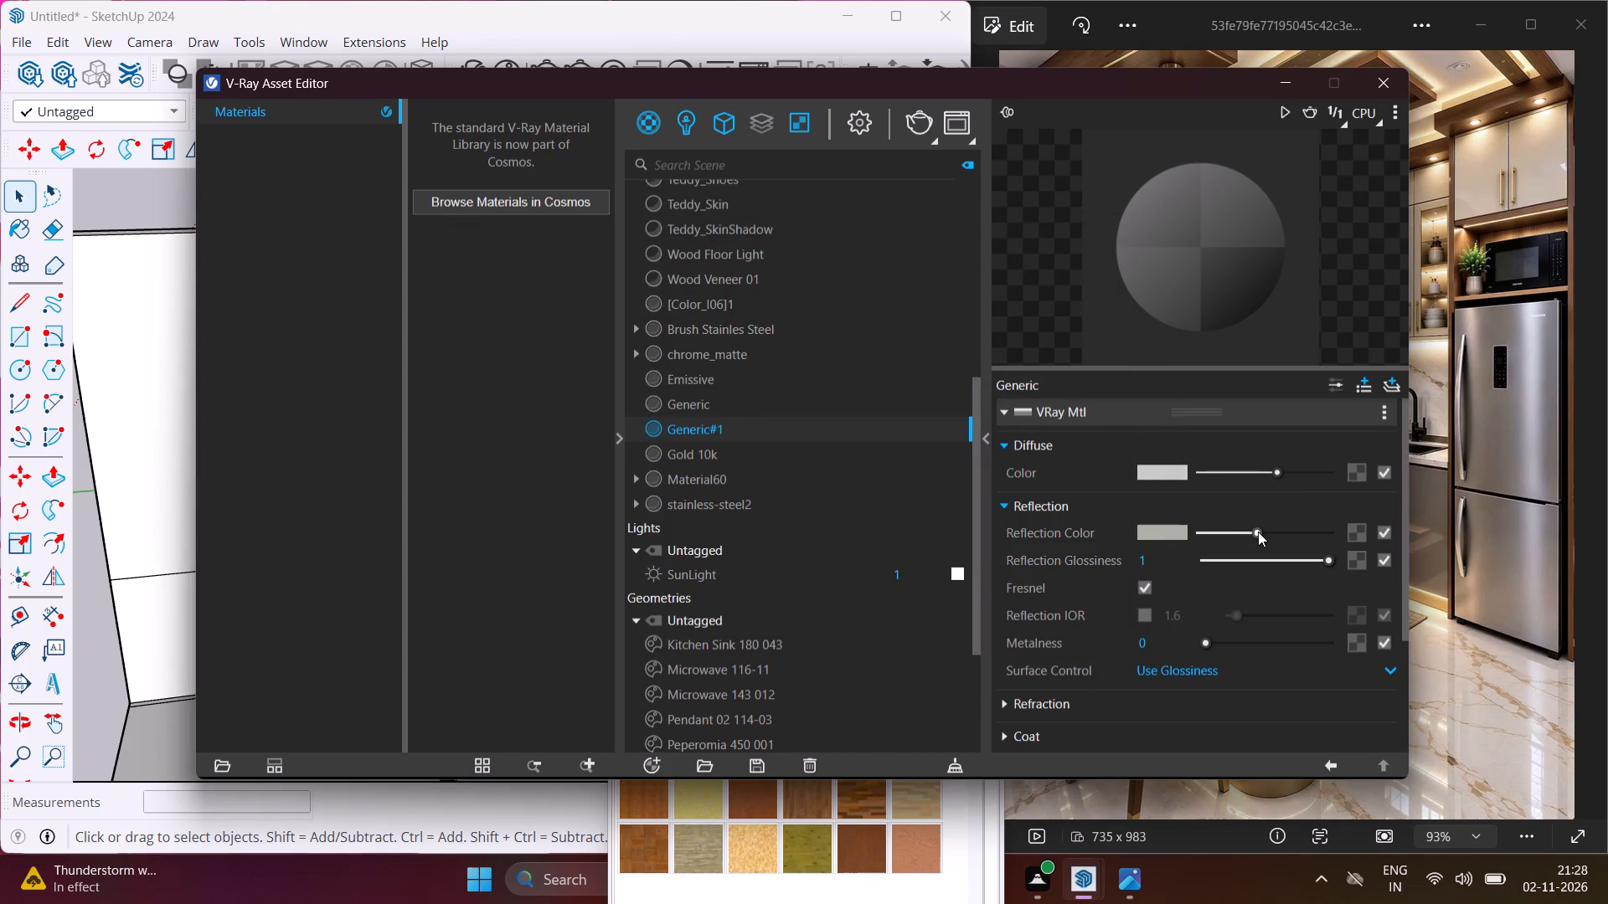
pyautogui.moveTo(1258, 532); pyautogui.dragTo(1272, 537)
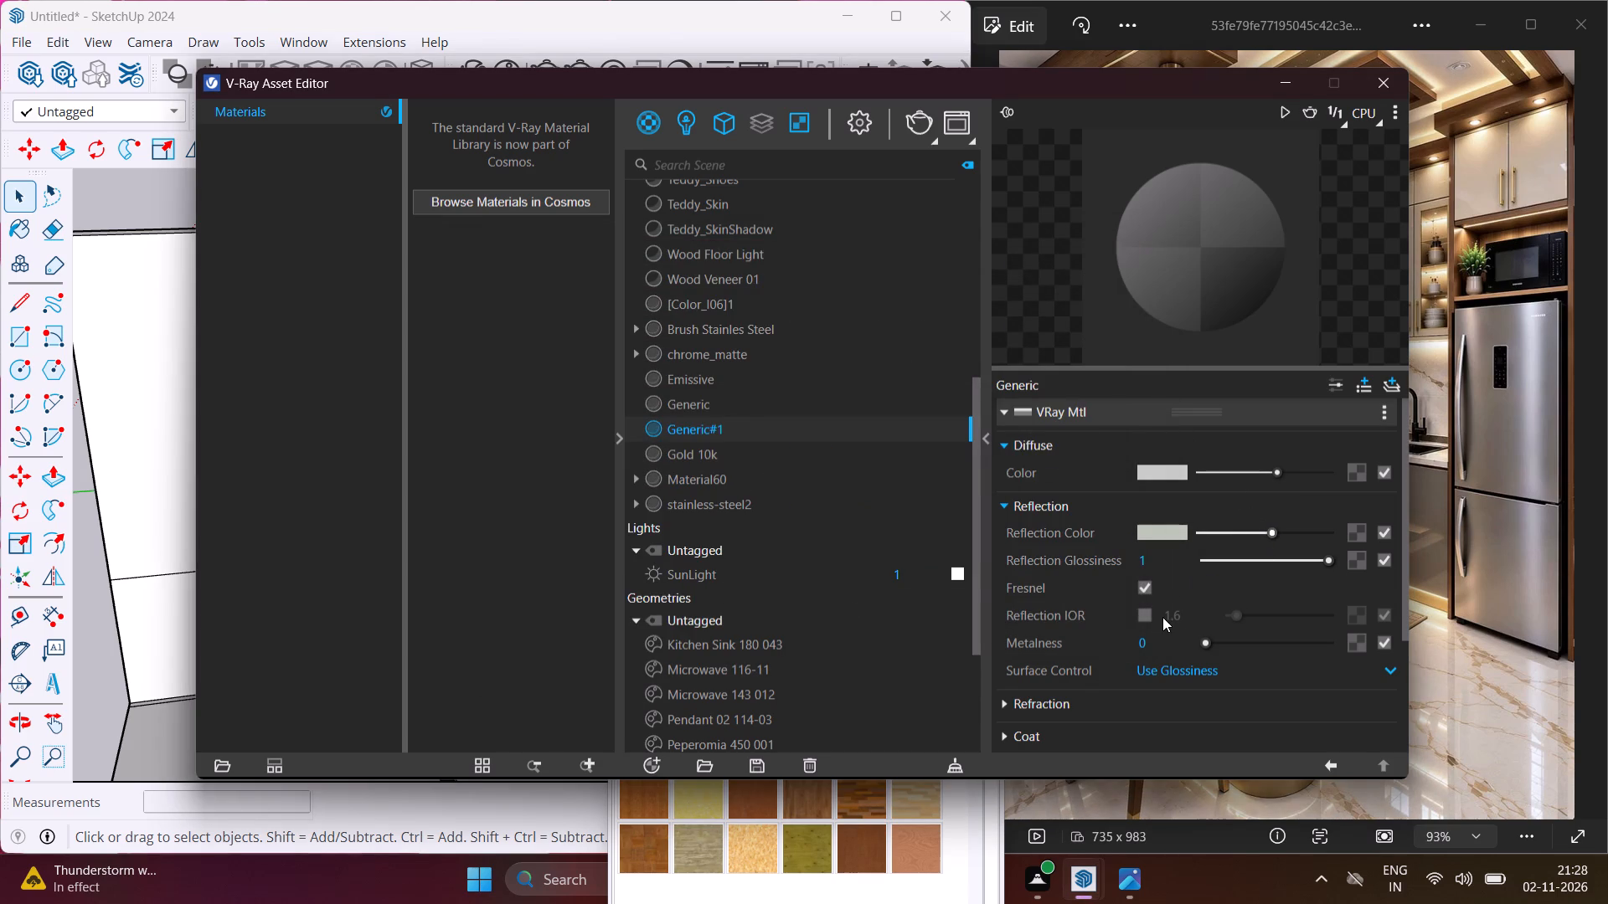
# Enable Reflection IOR on the new material, set it to 4, and minimize the Asset Editor.
pyautogui.click(1149, 613)
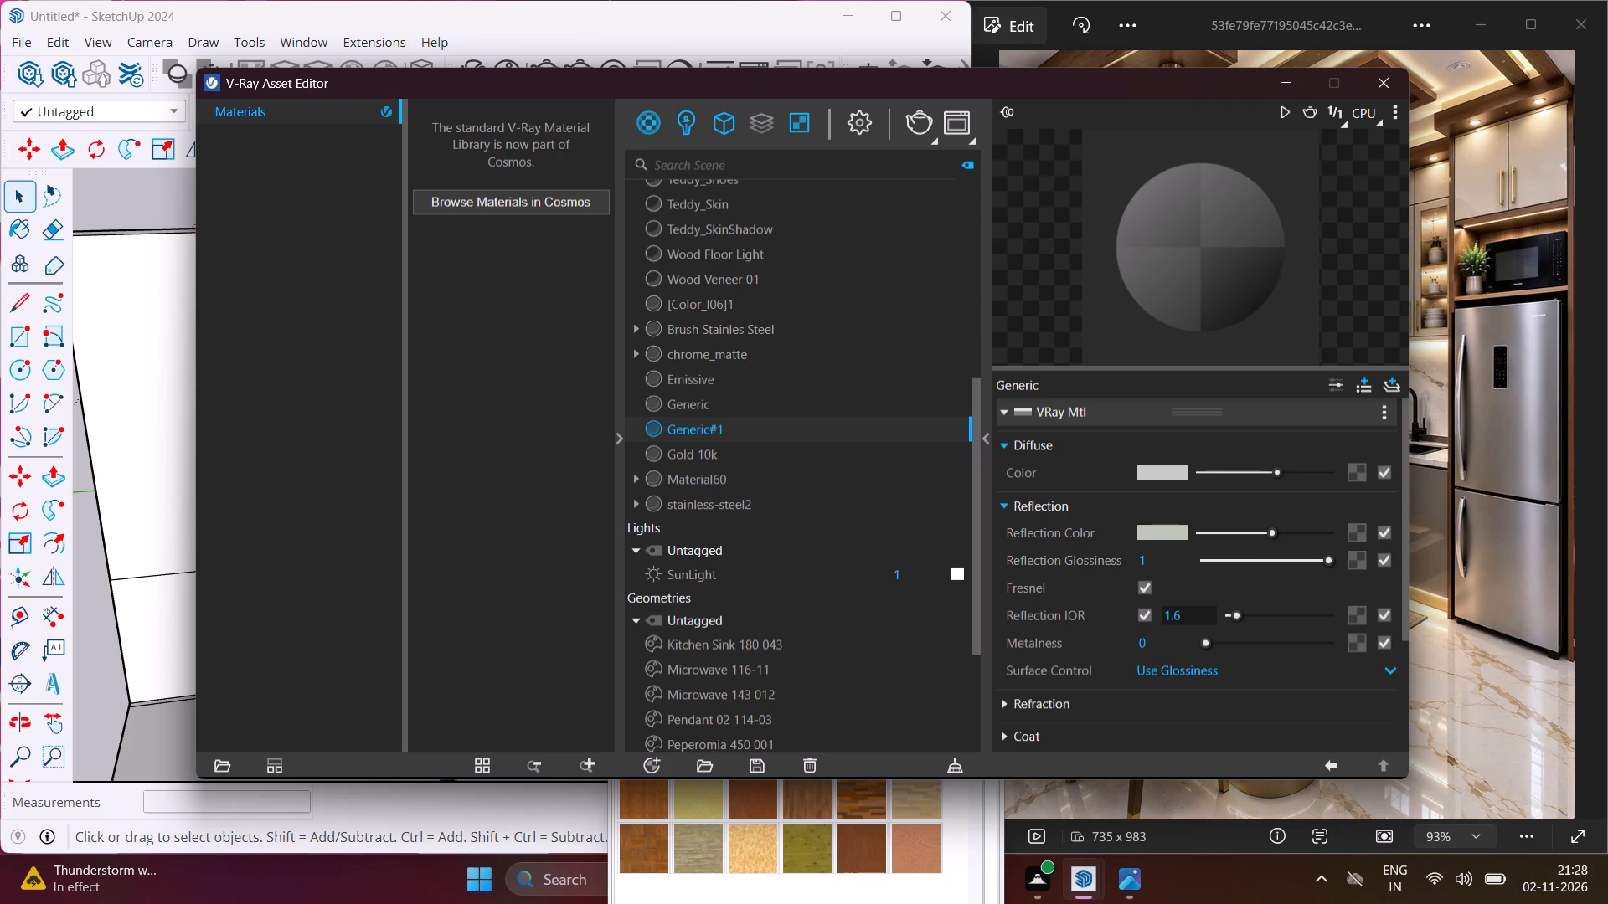
pyautogui.click(1183, 614)
pyautogui.press('BackSpace')
pyautogui.press('BackSpace')
pyautogui.press('BackSpace')
pyautogui.press('4')
pyautogui.press('Return')
pyautogui.doubleClick(820, 437)
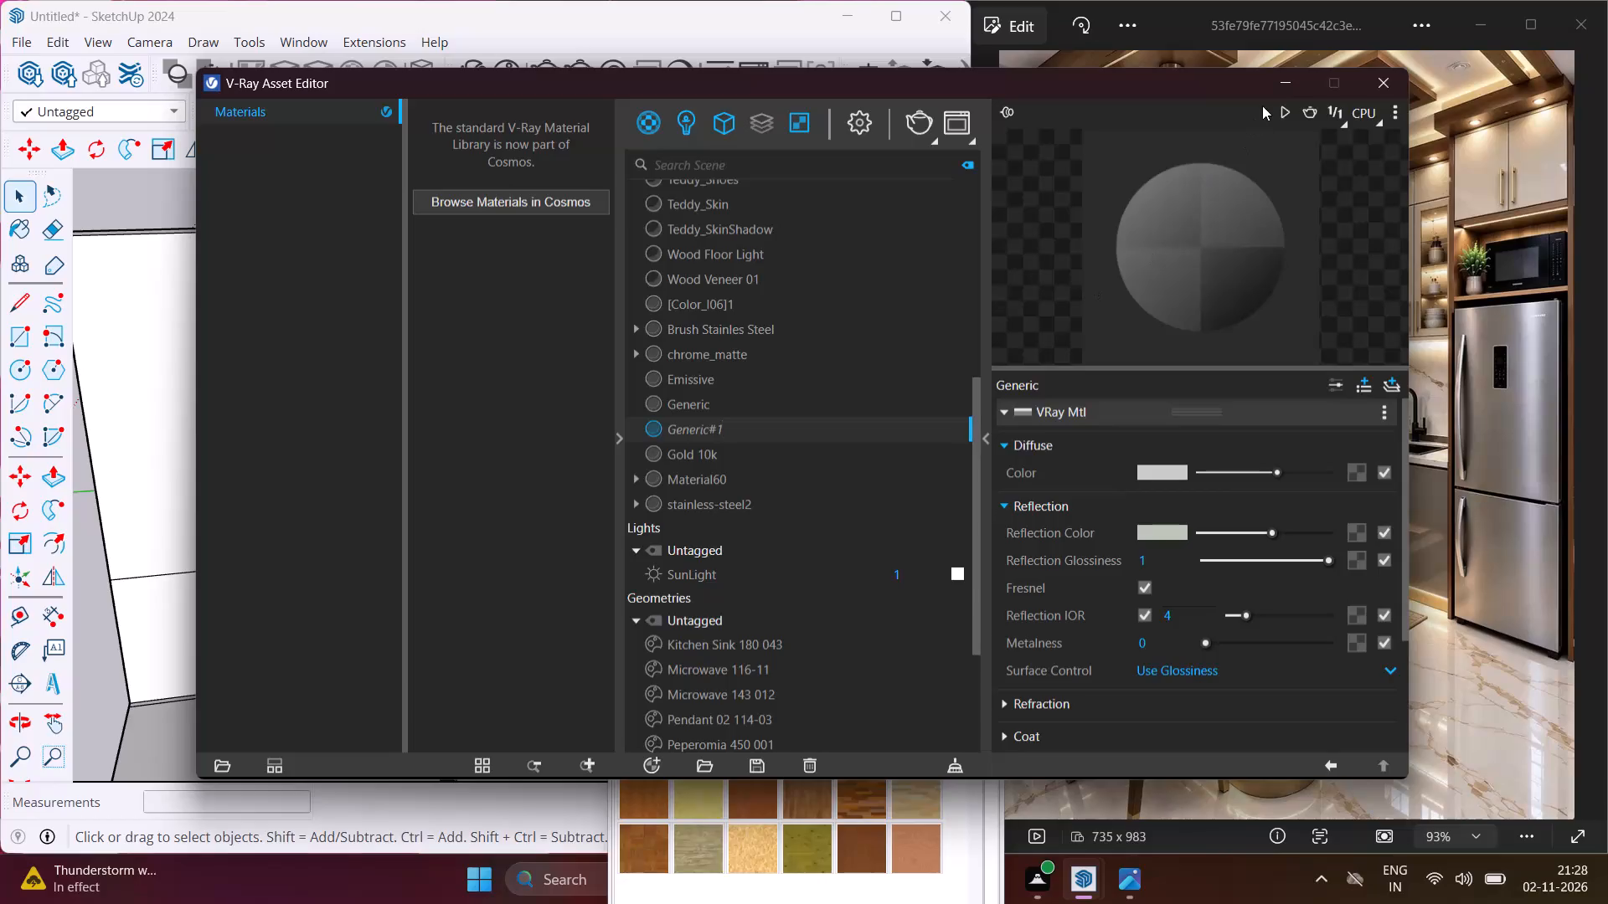
pyautogui.click(1273, 90)
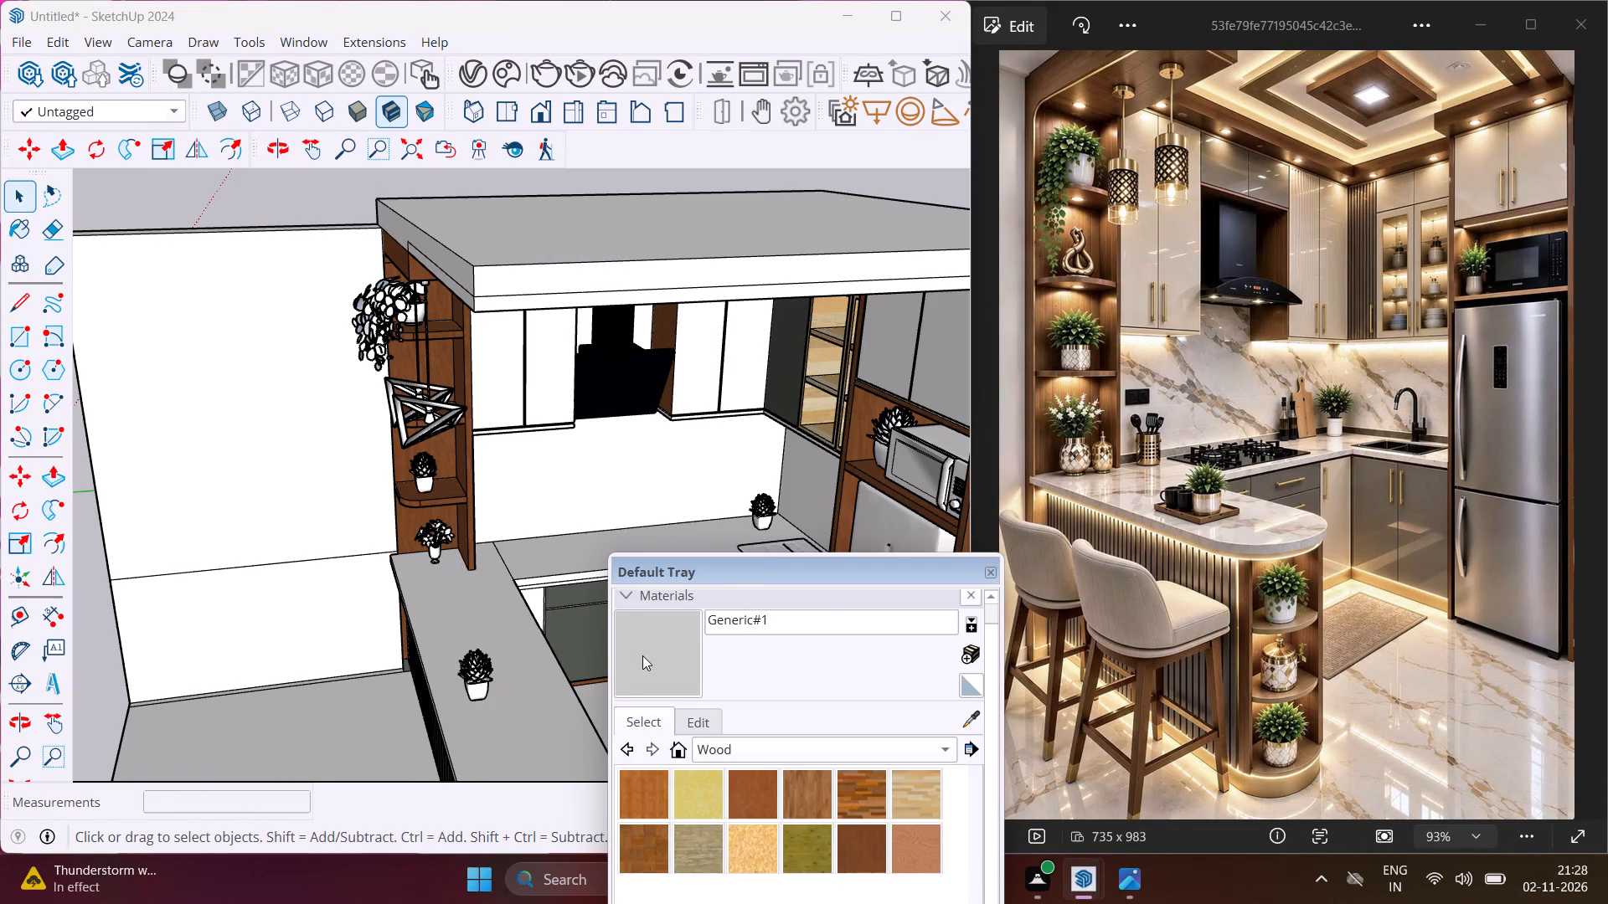
# Paint the two plain base cabinet panels flanking the dark doors under the back counter with the Generic#1 material.
pyautogui.click(647, 654)
pyautogui.scroll(10, 550, 577)
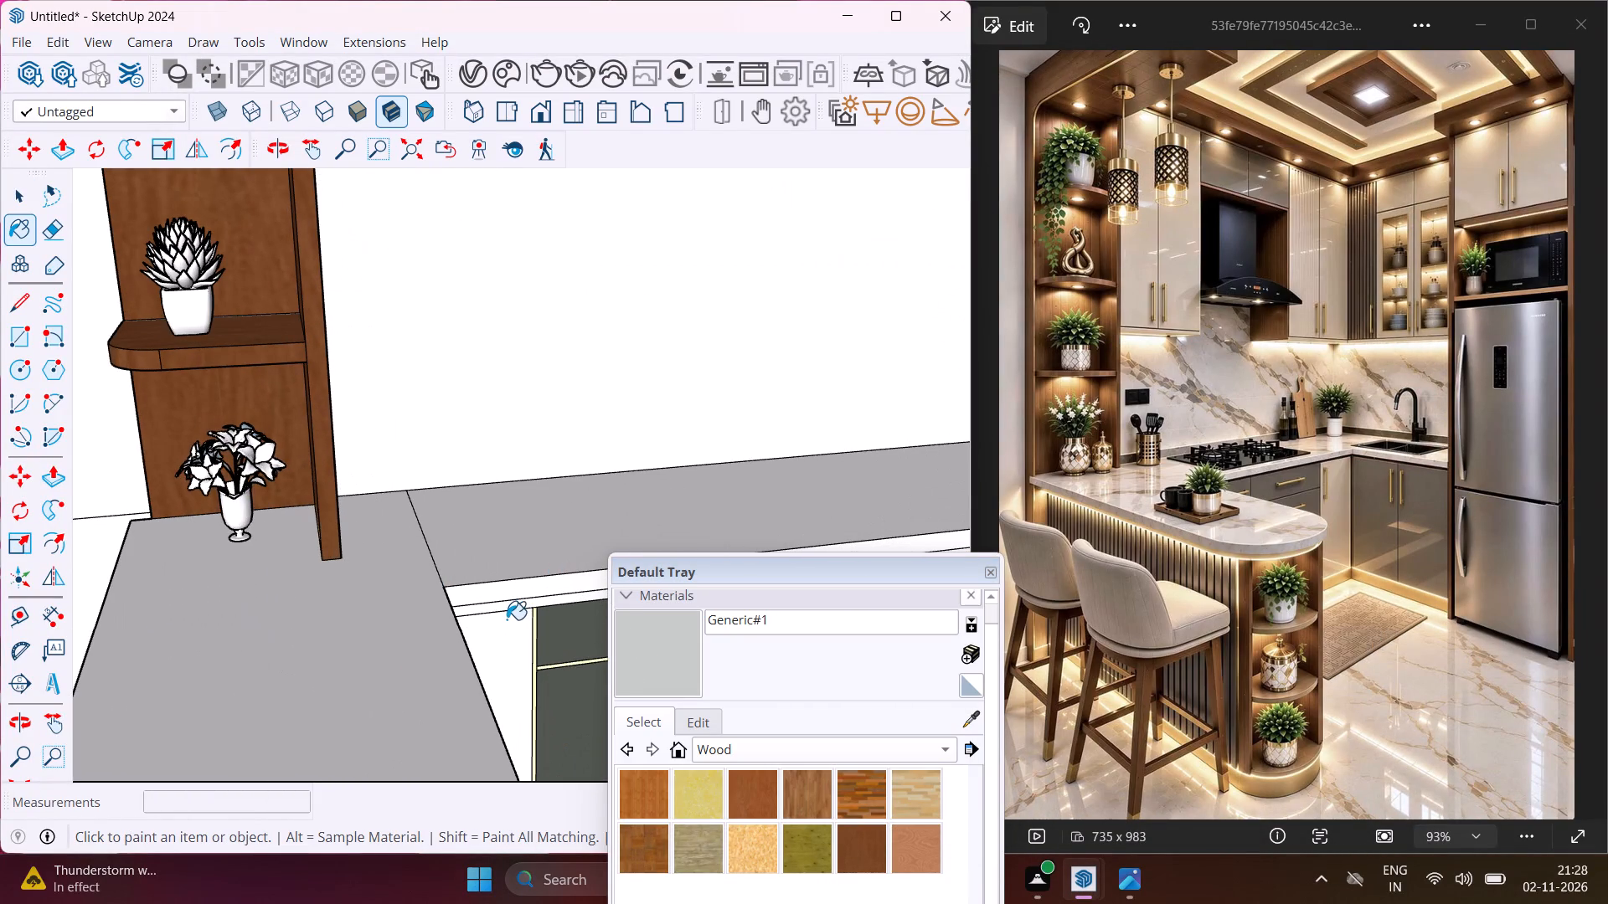
pyautogui.click(507, 619)
pyautogui.scroll(-10, 284, 549)
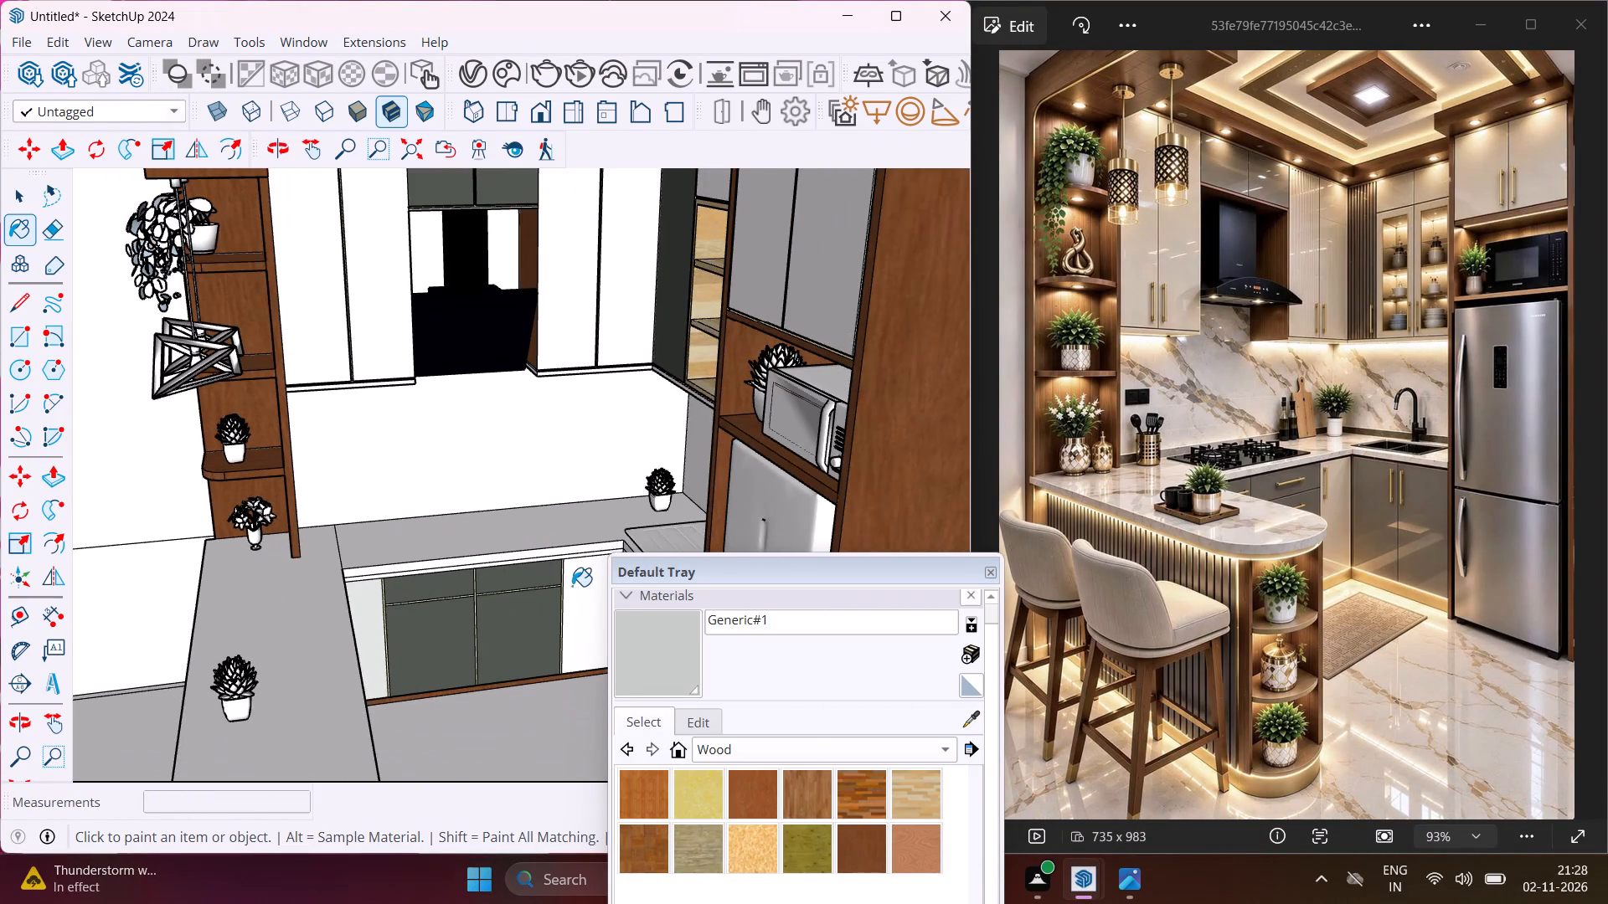
pyautogui.scroll(4, 572, 586)
pyautogui.click(575, 587)
pyautogui.scroll(-6, 253, 523)
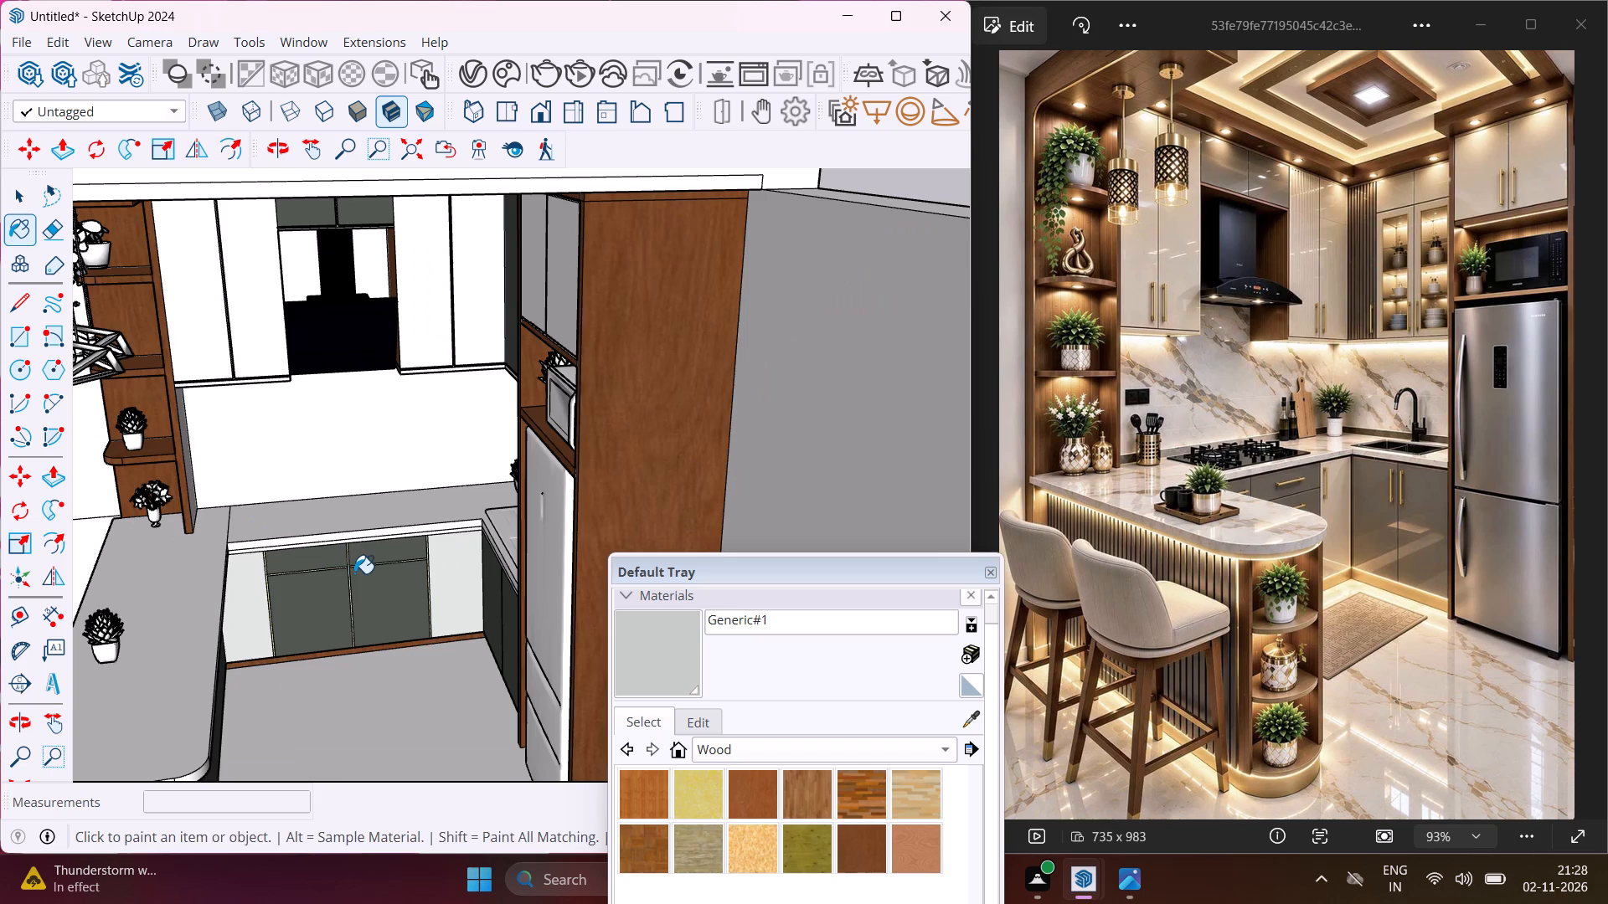
# Paint the two upper cabinet doors above the microwave with the Generic#1 material.
pyautogui.moveTo(354, 573); pyautogui.dragTo(472, 550, button='middle')
pyautogui.scroll(3, 600, 306)
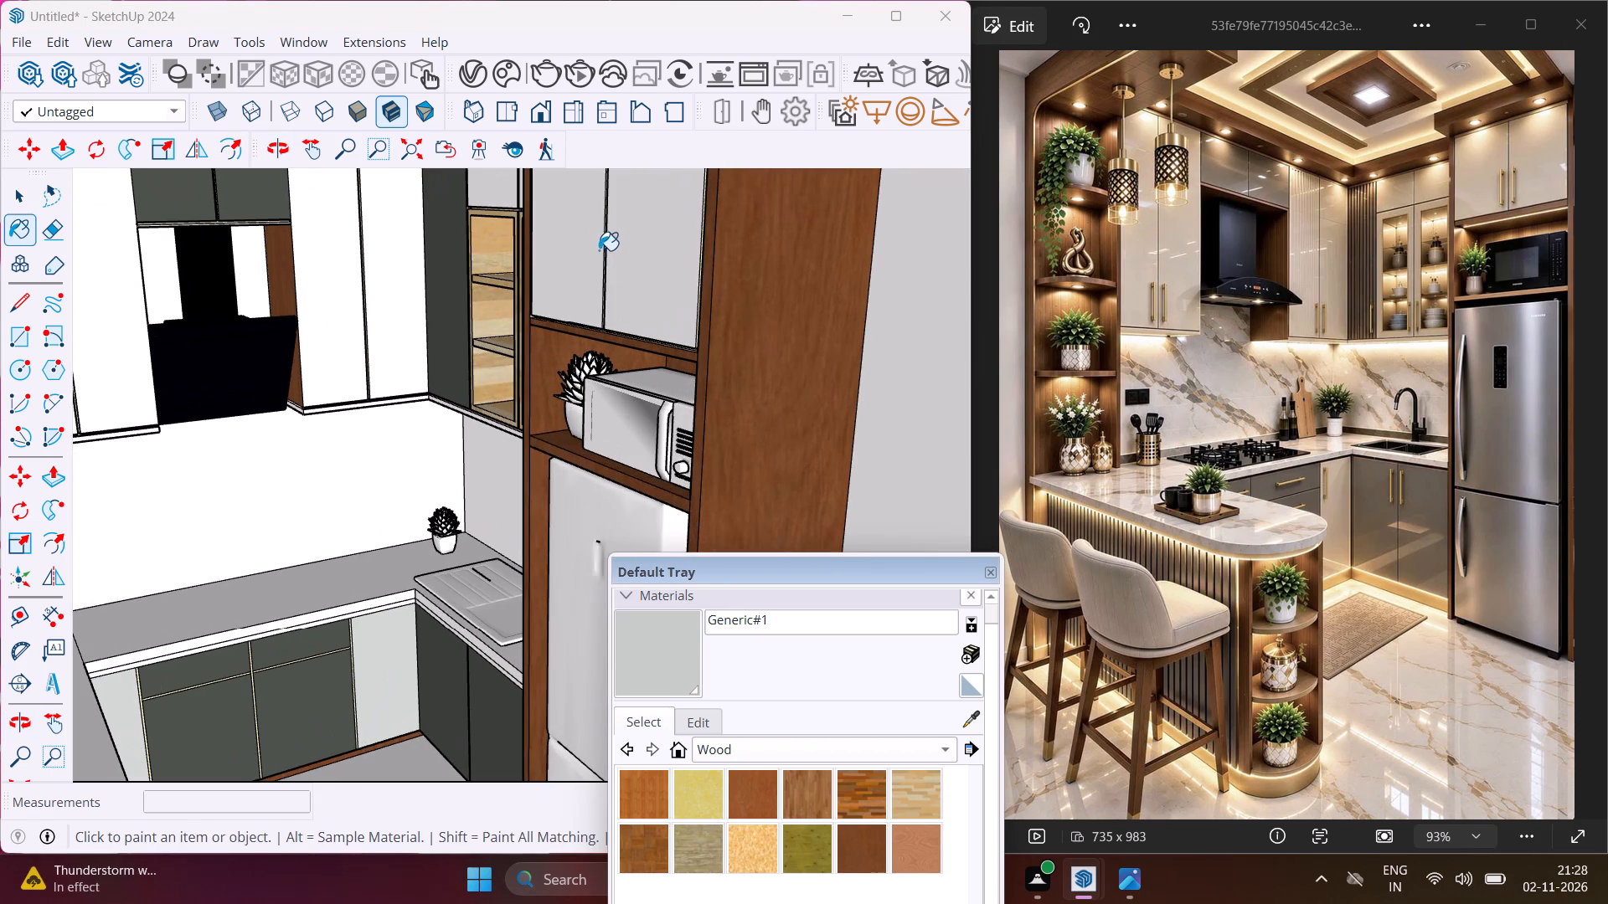
pyautogui.click(591, 247)
pyautogui.click(642, 267)
pyautogui.scroll(-5, 643, 267)
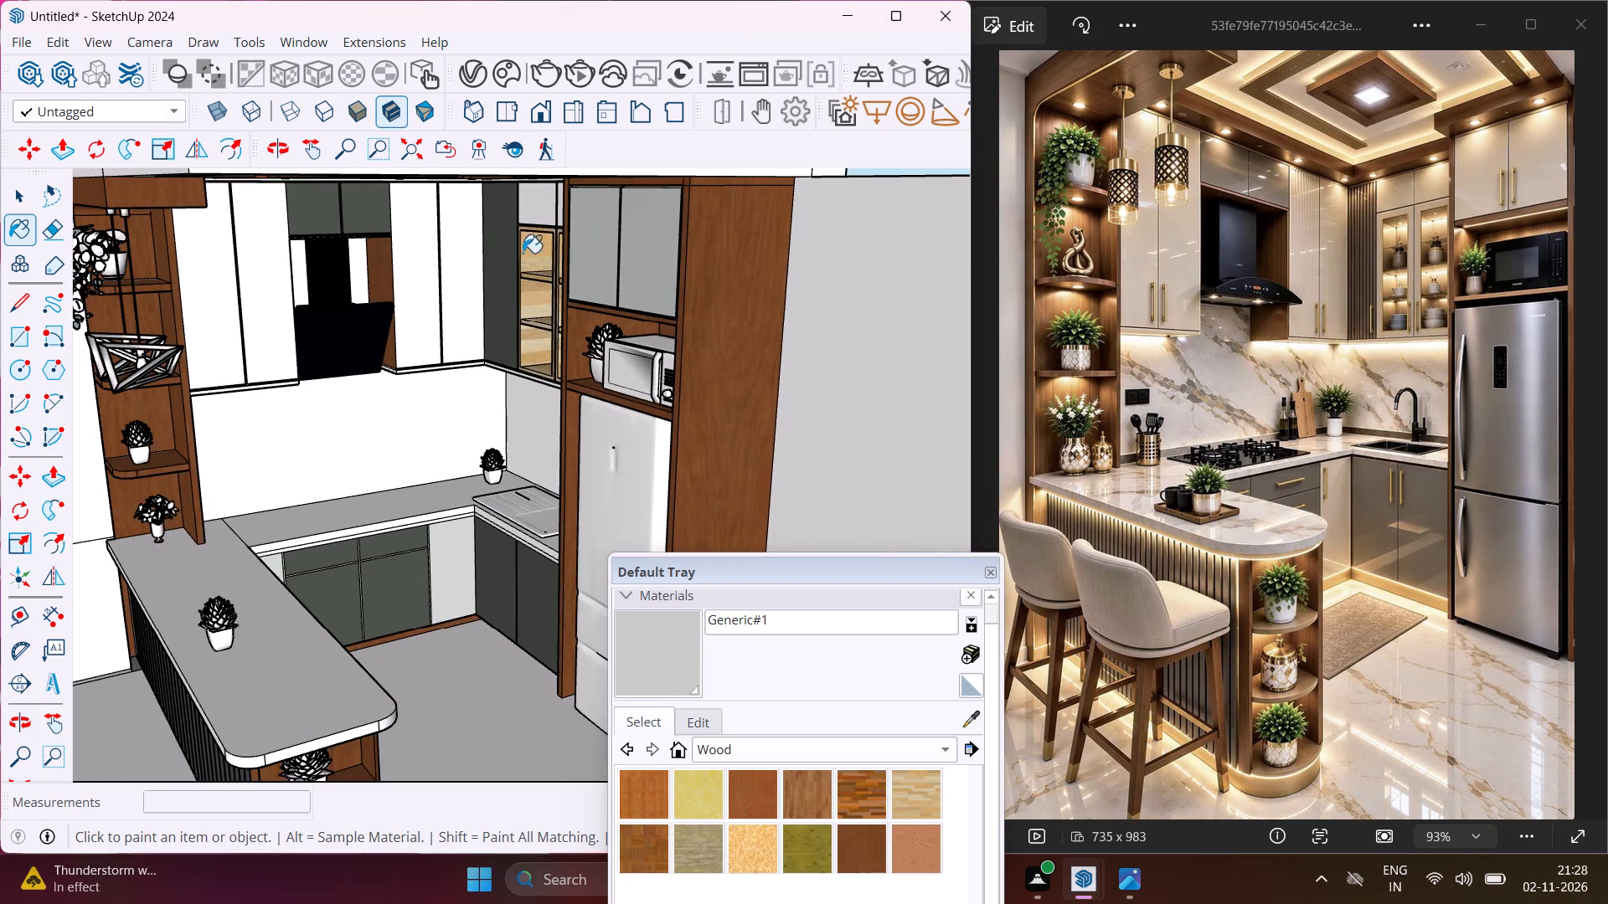
# Paint the two short doors above the glass-front cabinet with the Generic#1 material.
pyautogui.scroll(6, 528, 221)
pyautogui.click(528, 208)
pyautogui.moveTo(528, 208); pyautogui.dragTo(642, 223, button='middle')
pyautogui.click(629, 211)
# Paint the four tall upper cabinet doors on both sides of the range hood with the Generic#1 material.
pyautogui.click(324, 352)
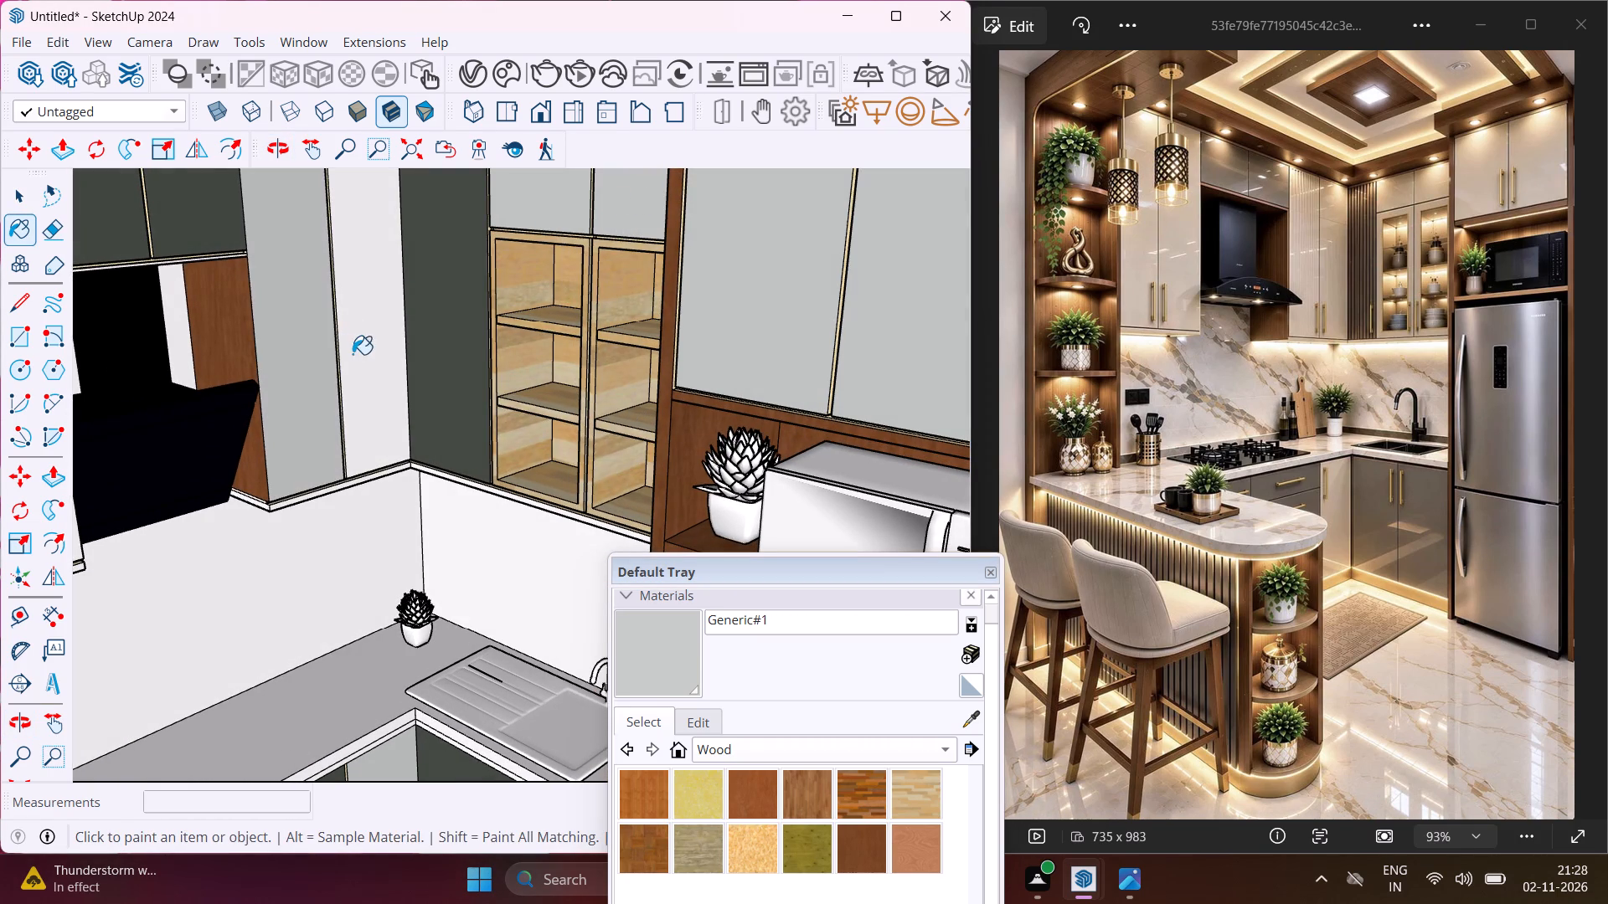
pyautogui.click(354, 354)
pyautogui.scroll(-5, 352, 436)
pyautogui.moveTo(349, 434); pyautogui.dragTo(307, 391, button='middle')
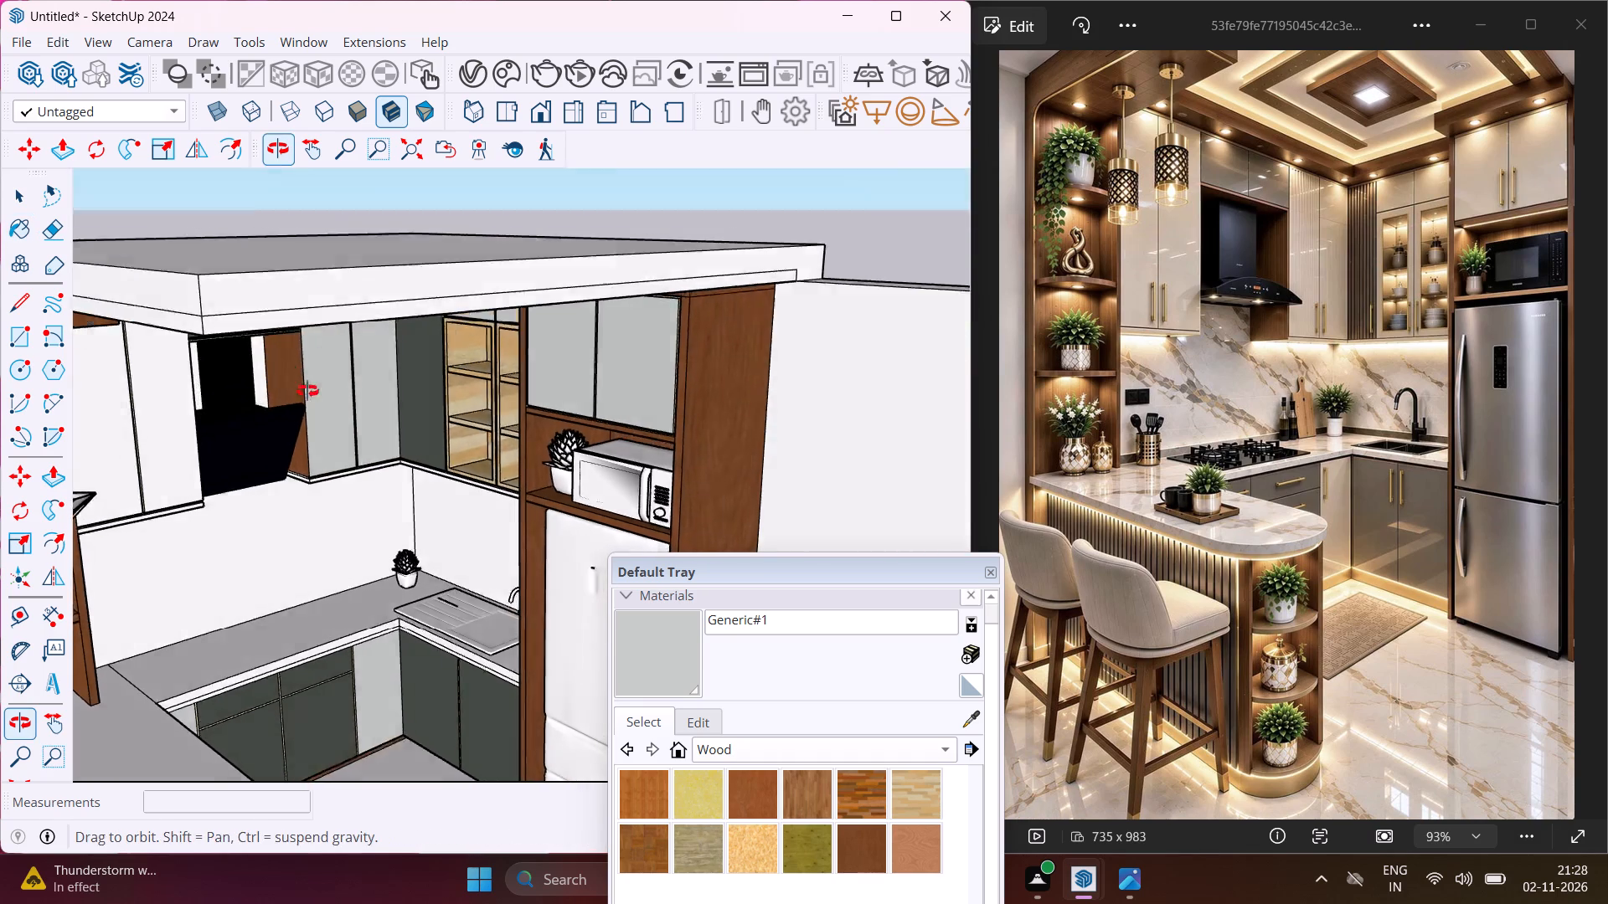
pyautogui.moveTo(307, 391); pyautogui.dragTo(278, 359, button='middle')
pyautogui.scroll(4, 123, 392)
pyautogui.click(128, 375)
pyautogui.click(176, 353)
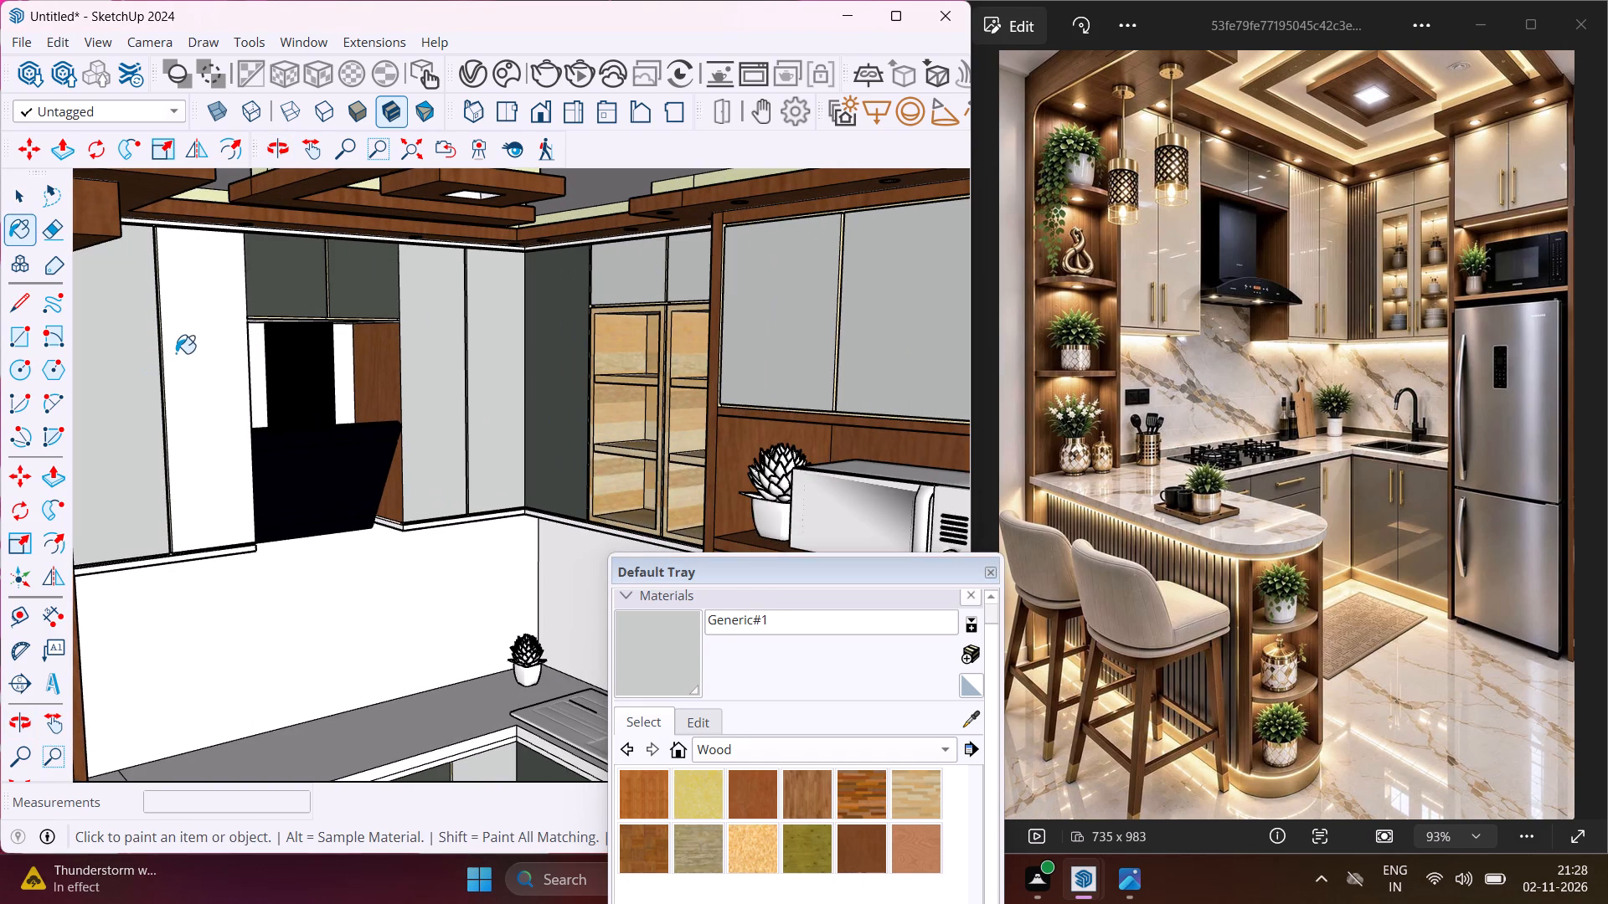
# Paint the white filler strips between the upper cabinets and the ceiling on both walls with the Generic#1 material.
pyautogui.scroll(16, 181, 235)
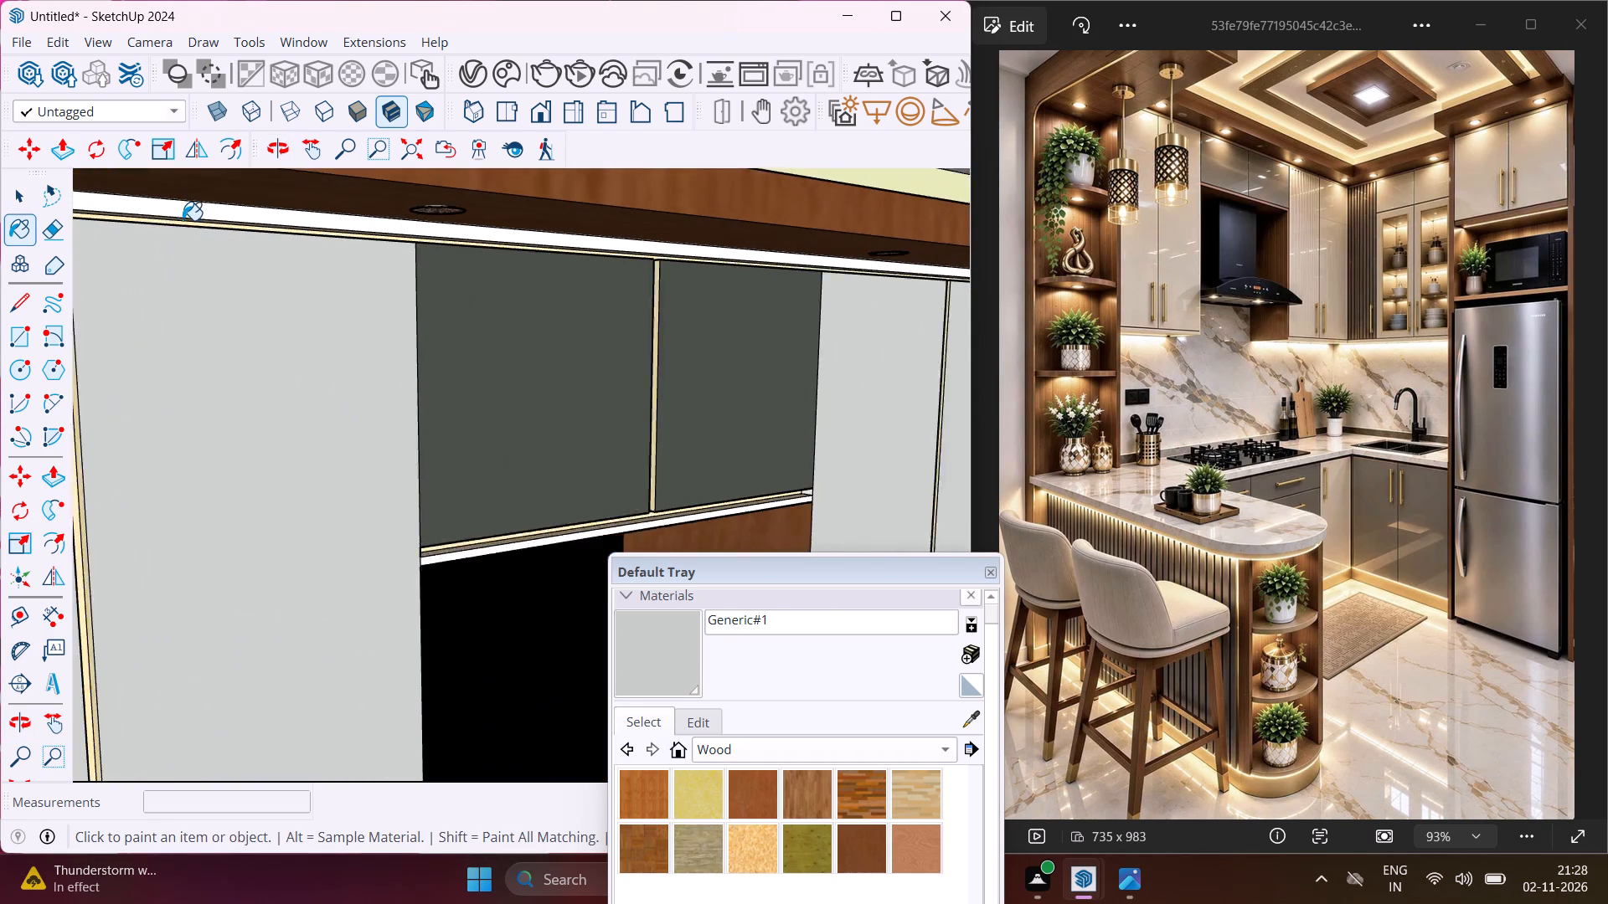
pyautogui.click(181, 212)
pyautogui.scroll(-8, 162, 261)
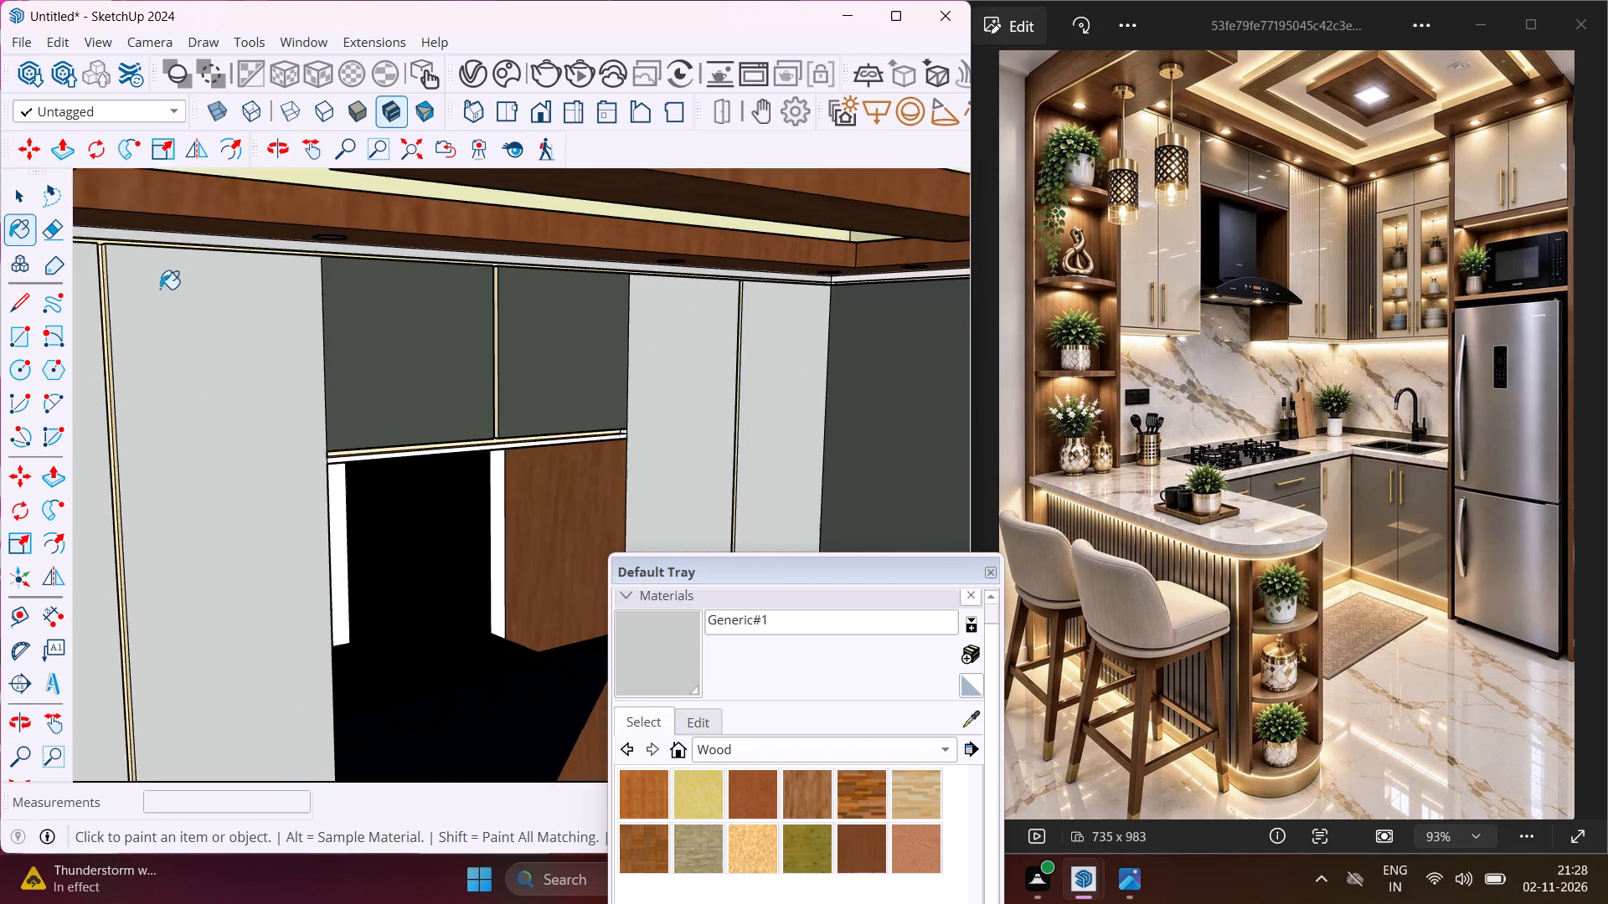
pyautogui.scroll(-2, 160, 289)
pyautogui.scroll(8, 813, 285)
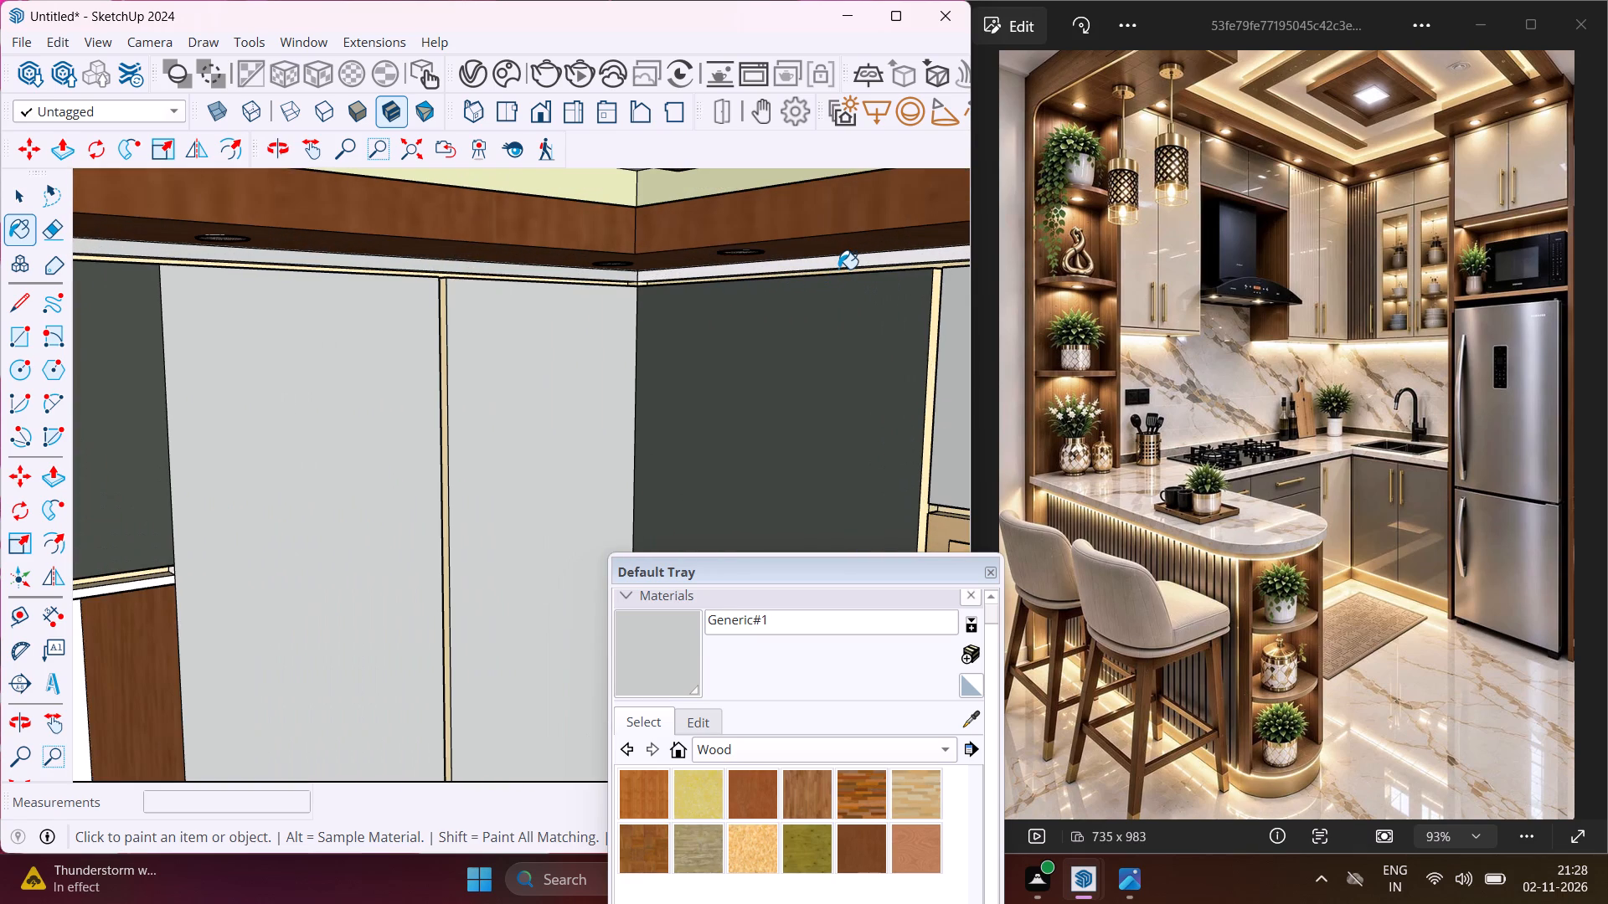
pyautogui.click(839, 266)
pyautogui.scroll(-6, 551, 321)
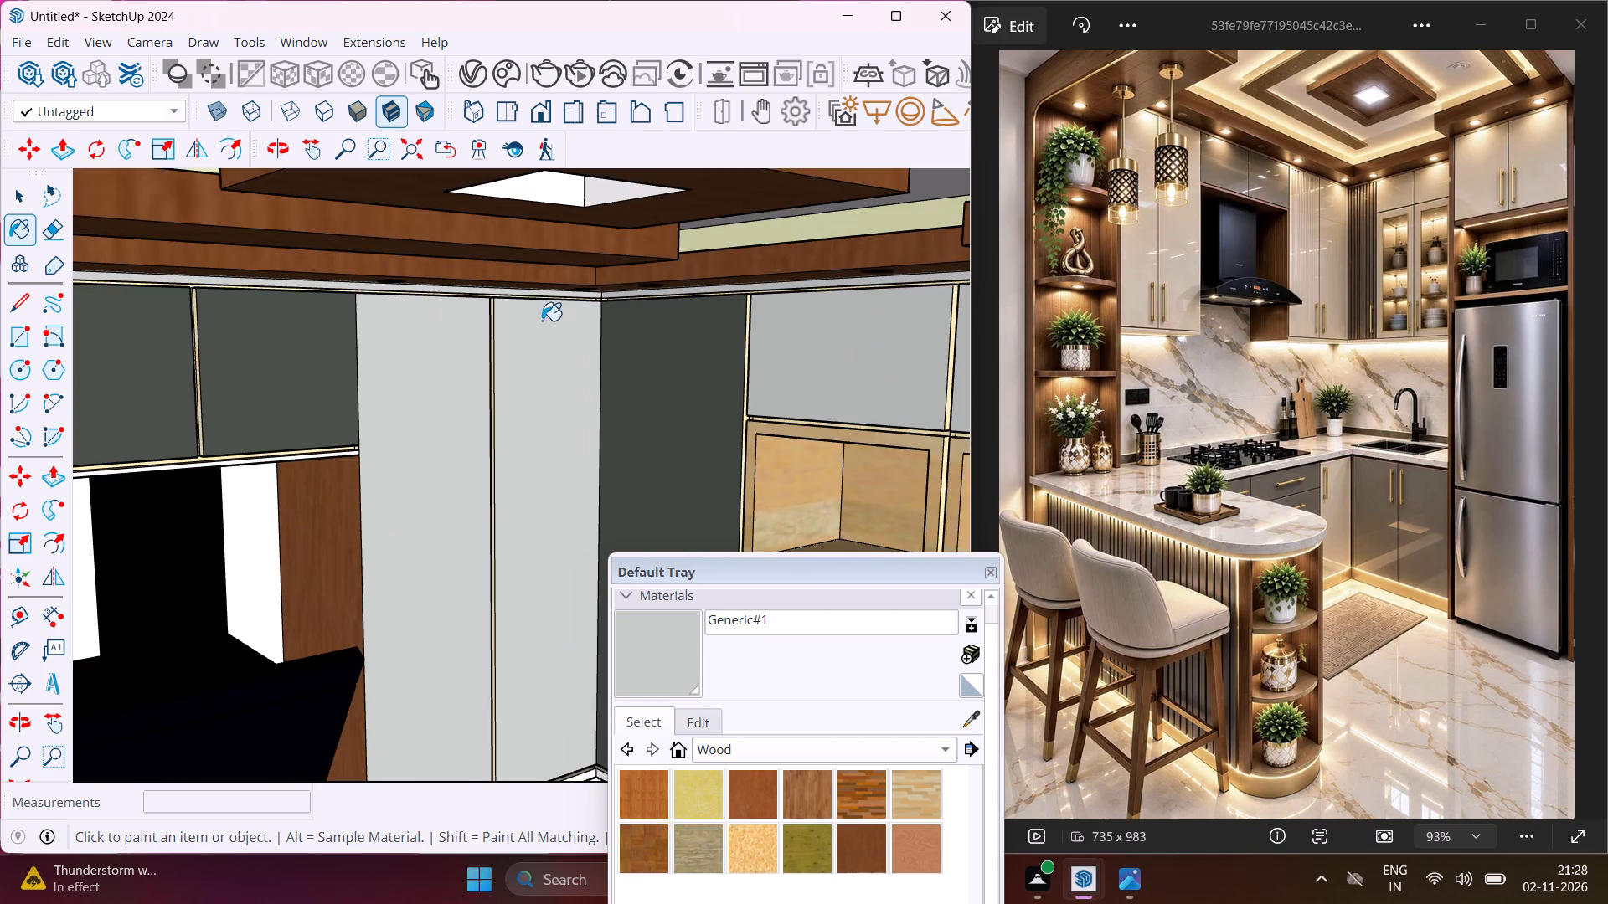
# Paint the bottom trim strip below the tall upper doors between the range hood and the corner with the Generic#1 material.
pyautogui.scroll(-3, 542, 321)
pyautogui.scroll(11, 408, 721)
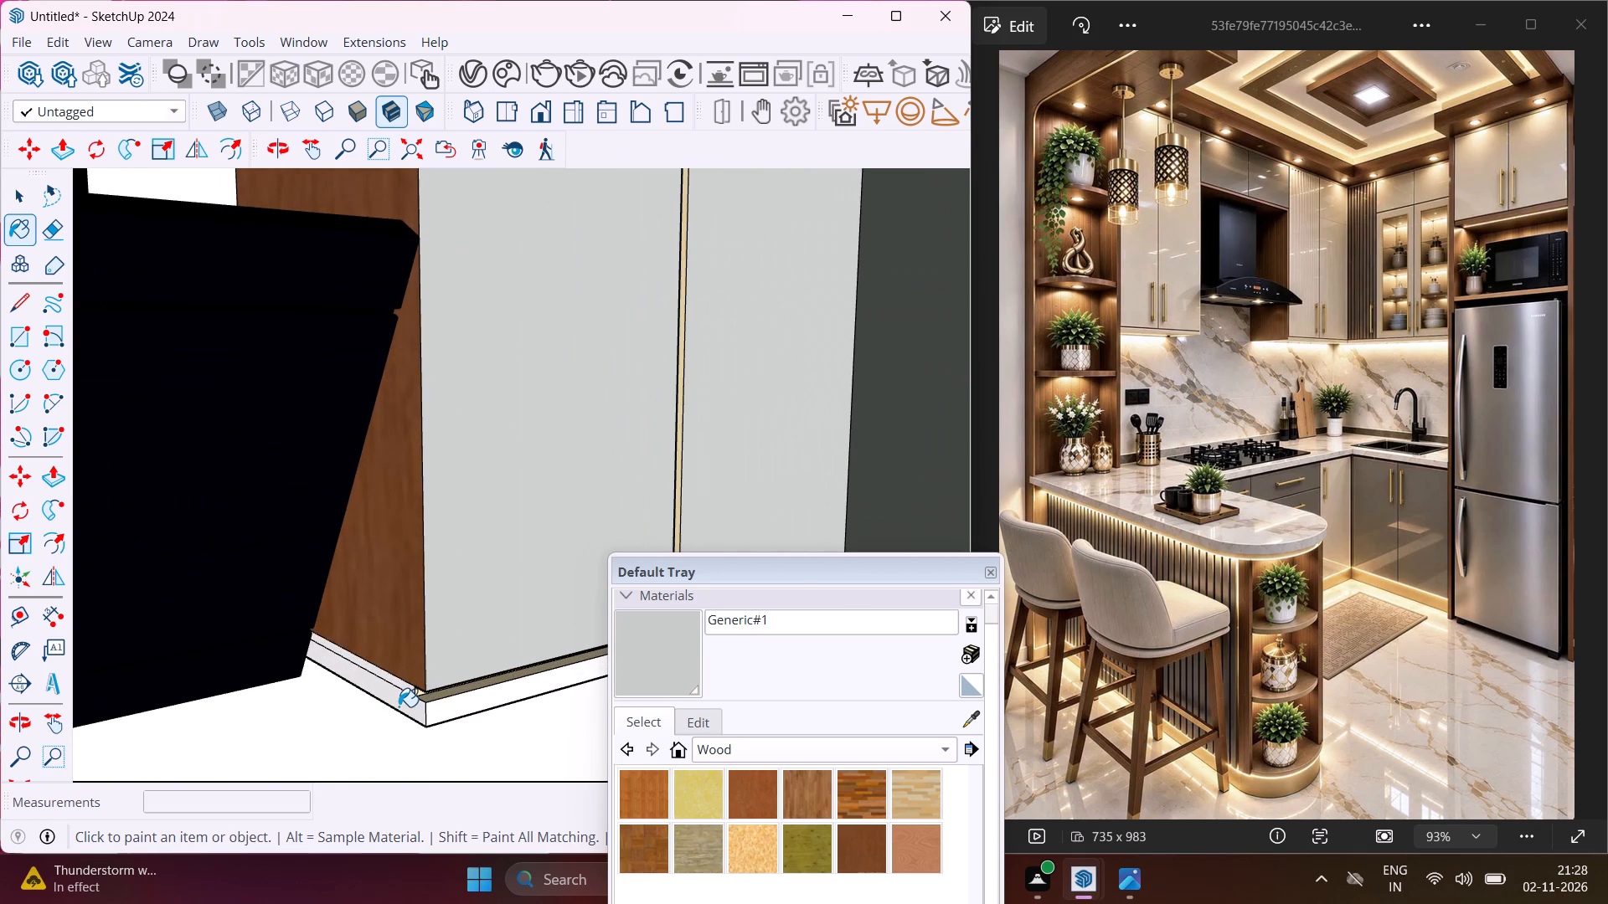
pyautogui.click(399, 706)
pyautogui.click(439, 715)
pyautogui.scroll(3, 411, 684)
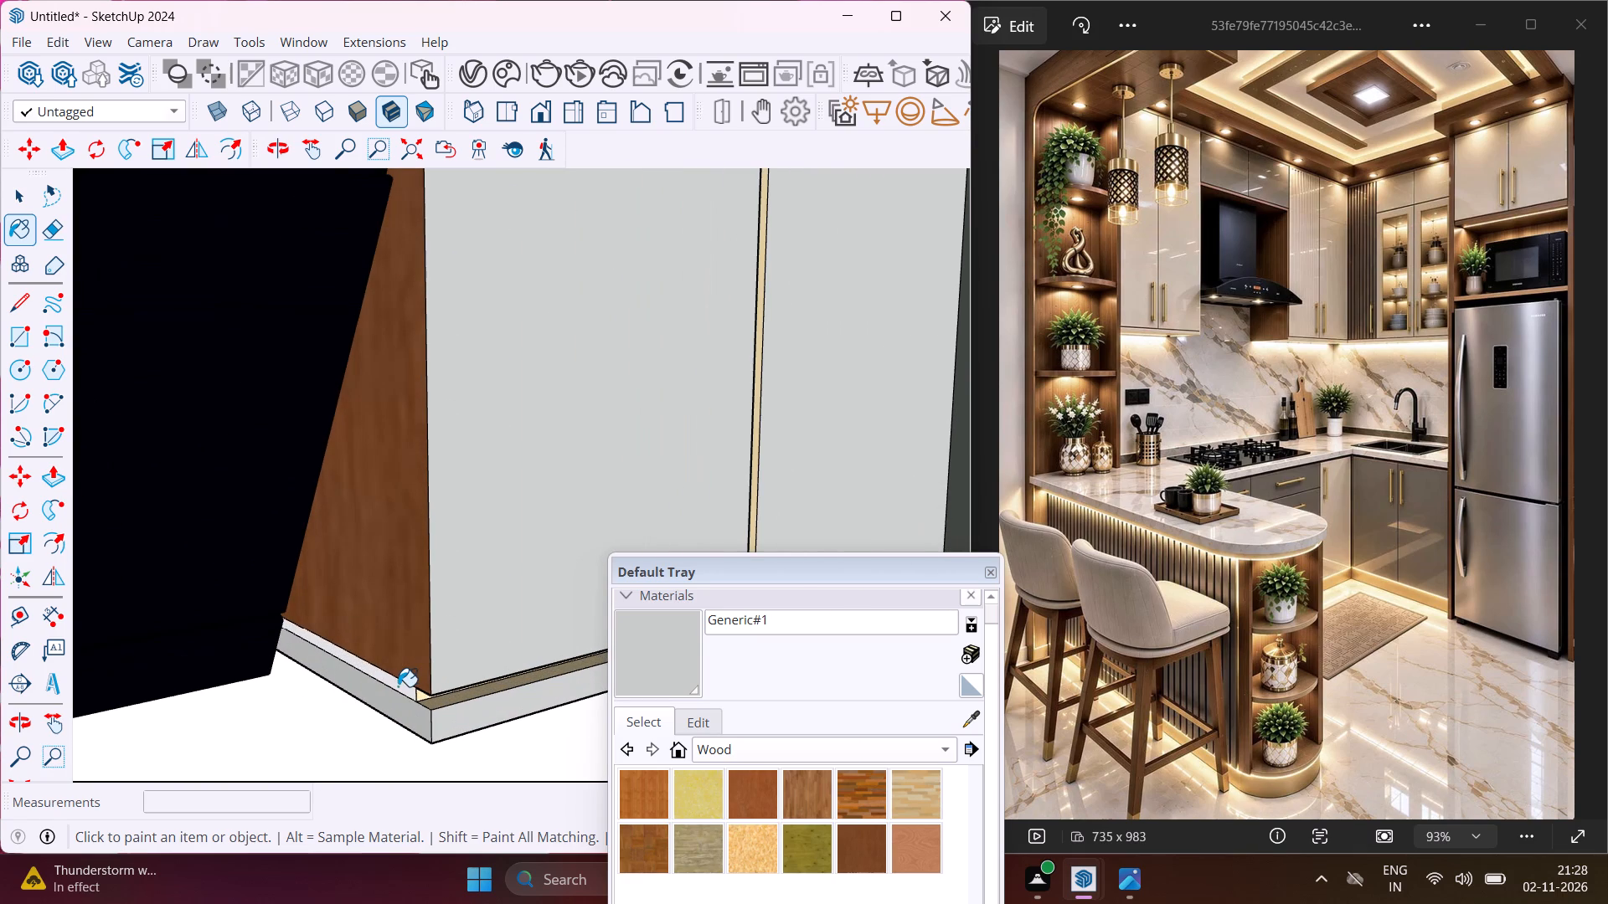
pyautogui.click(398, 686)
# Paint the bottom trim strip below the corner panel and glass-front cabinet, and the undersides there, with the Generic#1 material.
pyautogui.scroll(-15, 253, 647)
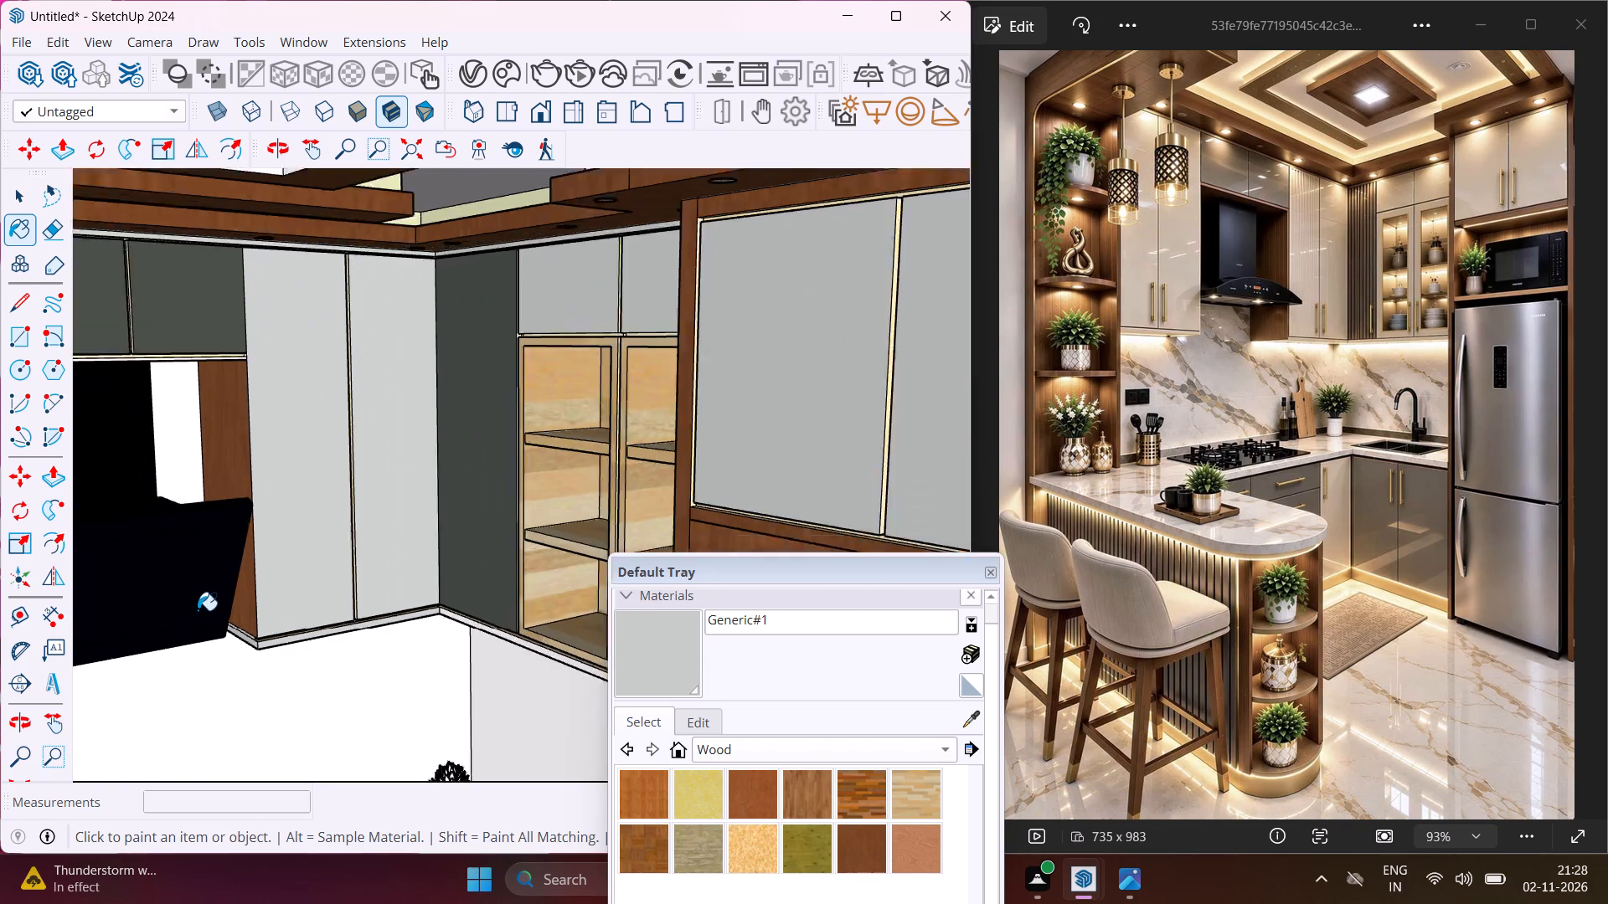
pyautogui.scroll(-1, 198, 610)
pyautogui.scroll(8, 446, 657)
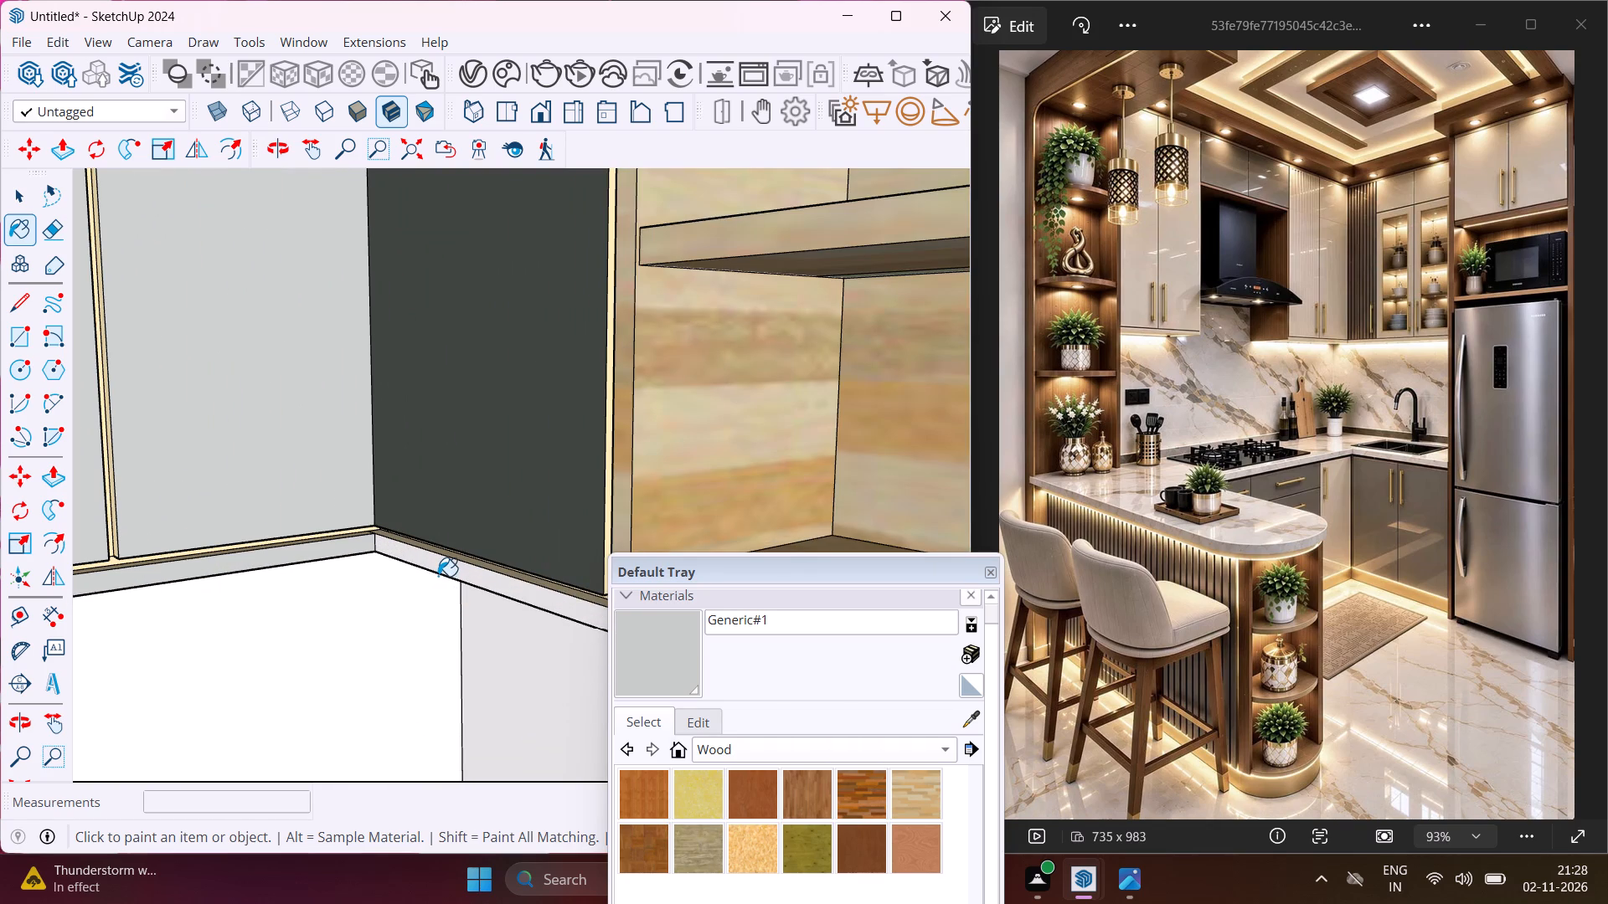
pyautogui.click(438, 576)
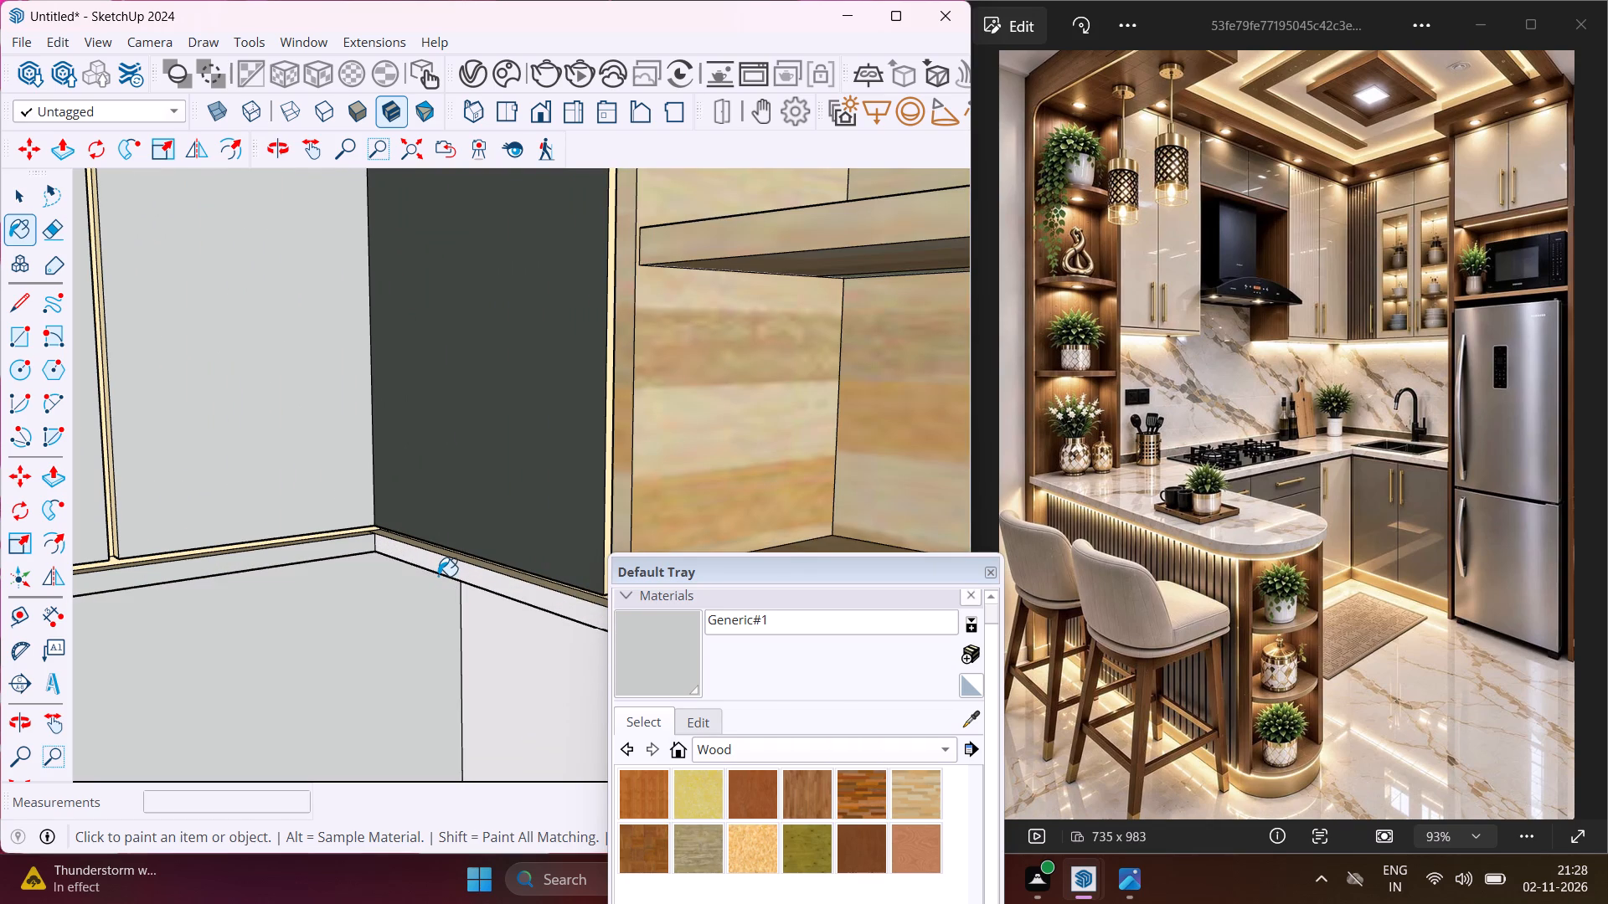
pyautogui.hotkey('ctrl', 'z')
pyautogui.click(441, 574)
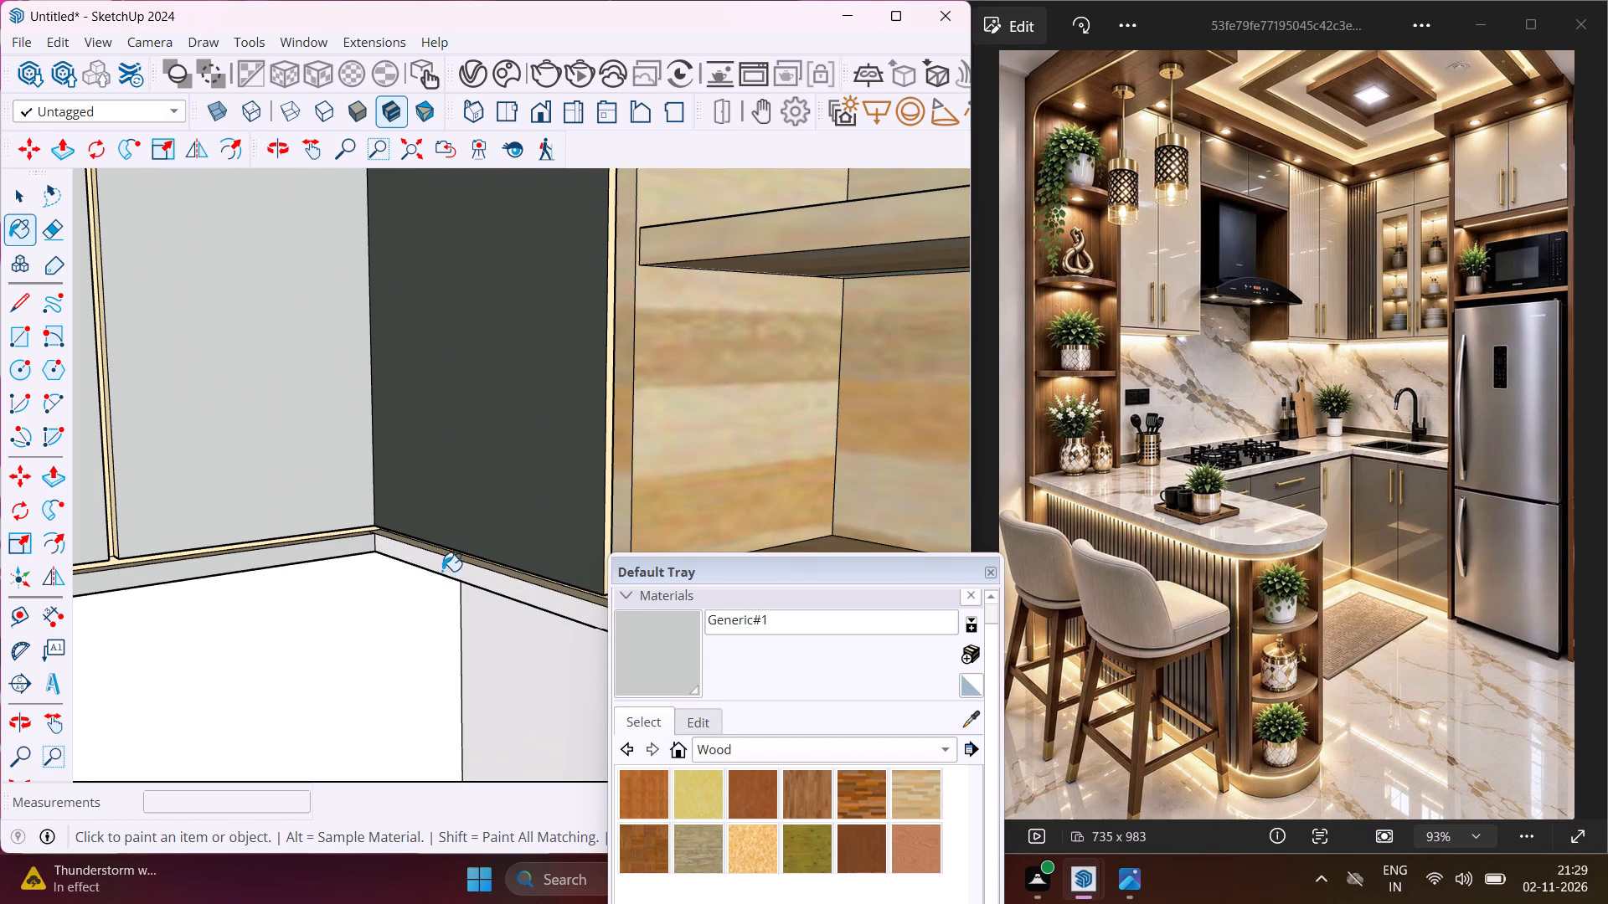
pyautogui.moveTo(442, 571); pyautogui.dragTo(475, 430, button='middle')
pyautogui.scroll(4, 503, 506)
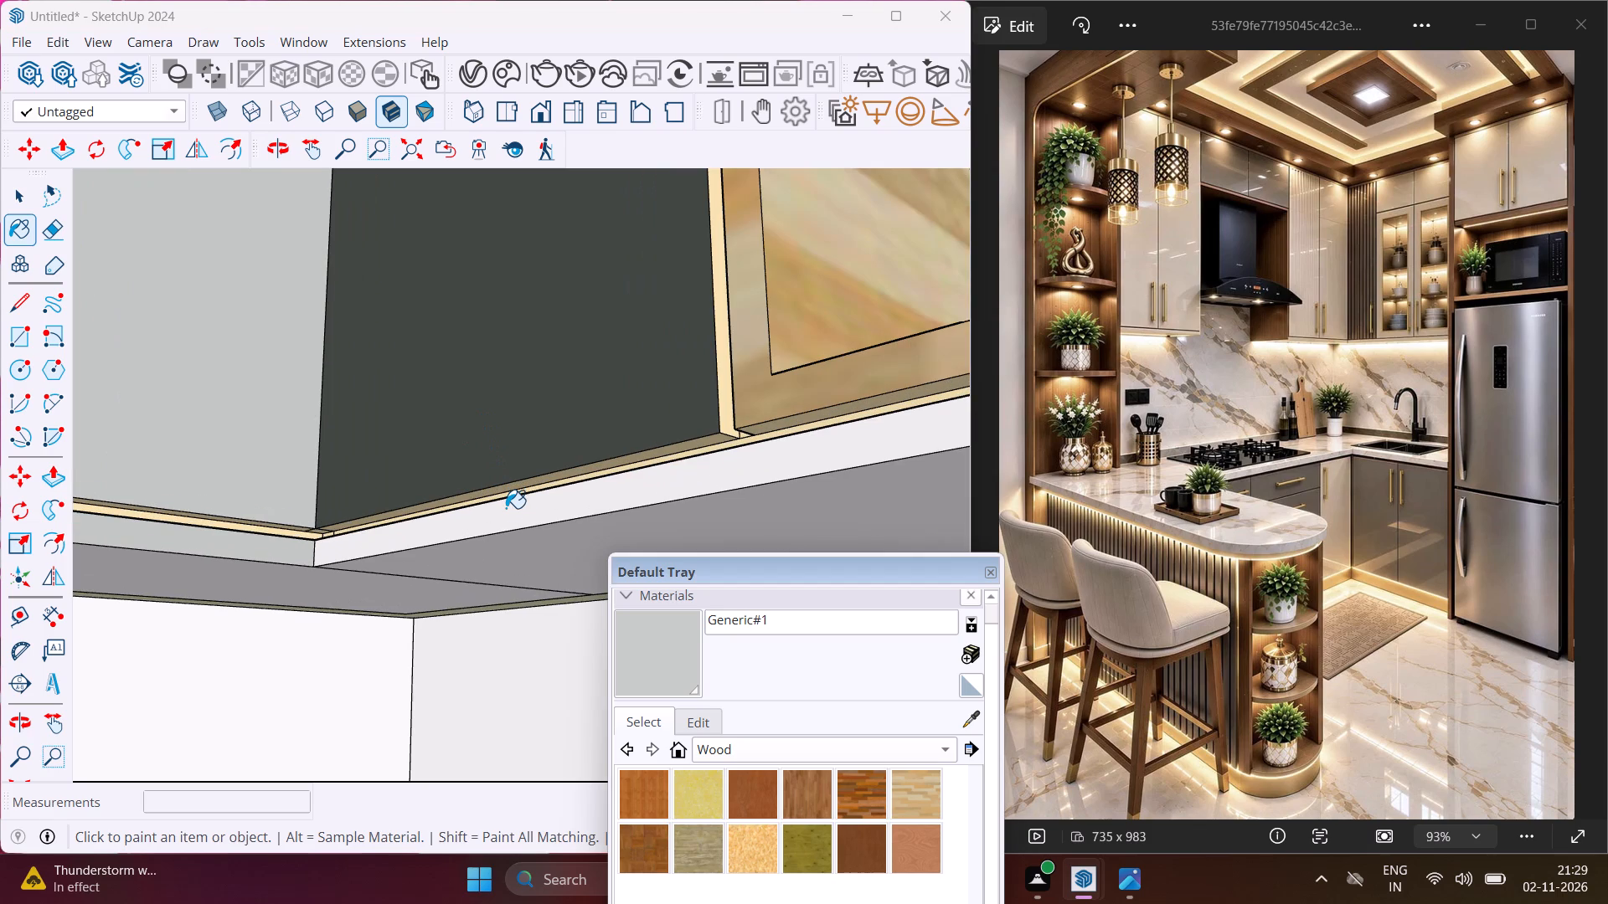
pyautogui.click(506, 508)
pyautogui.click(508, 544)
pyautogui.click(390, 585)
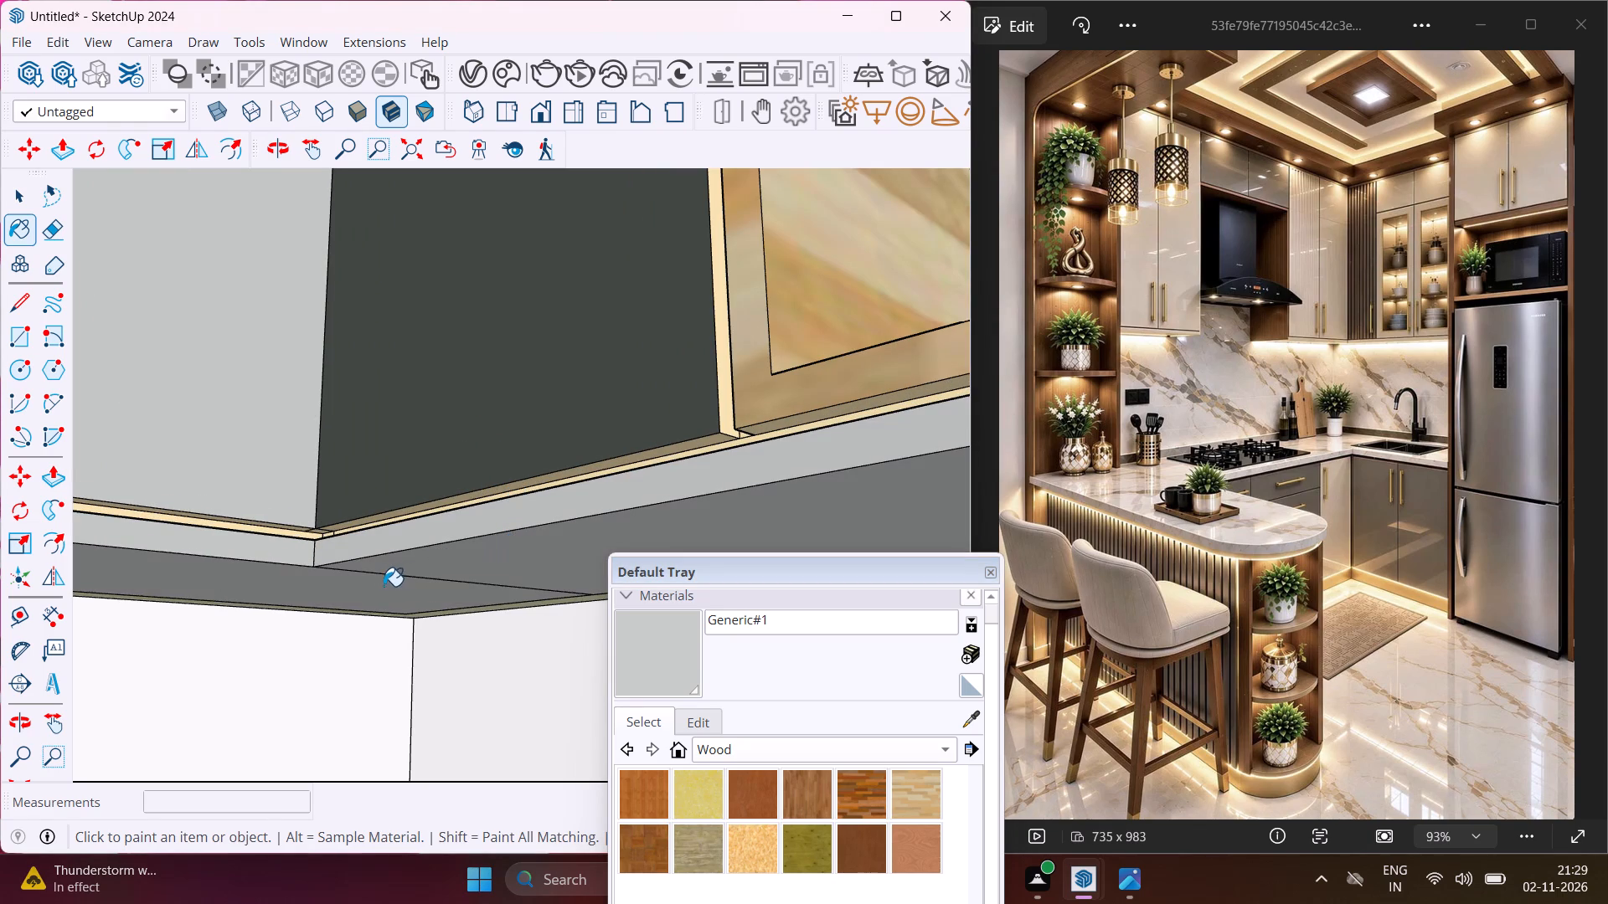
# Paint the bottom trim, underside and hood-facing side of the upper cabinet on the range hood's other side with the Generic#1 material.
pyautogui.scroll(-14, 333, 569)
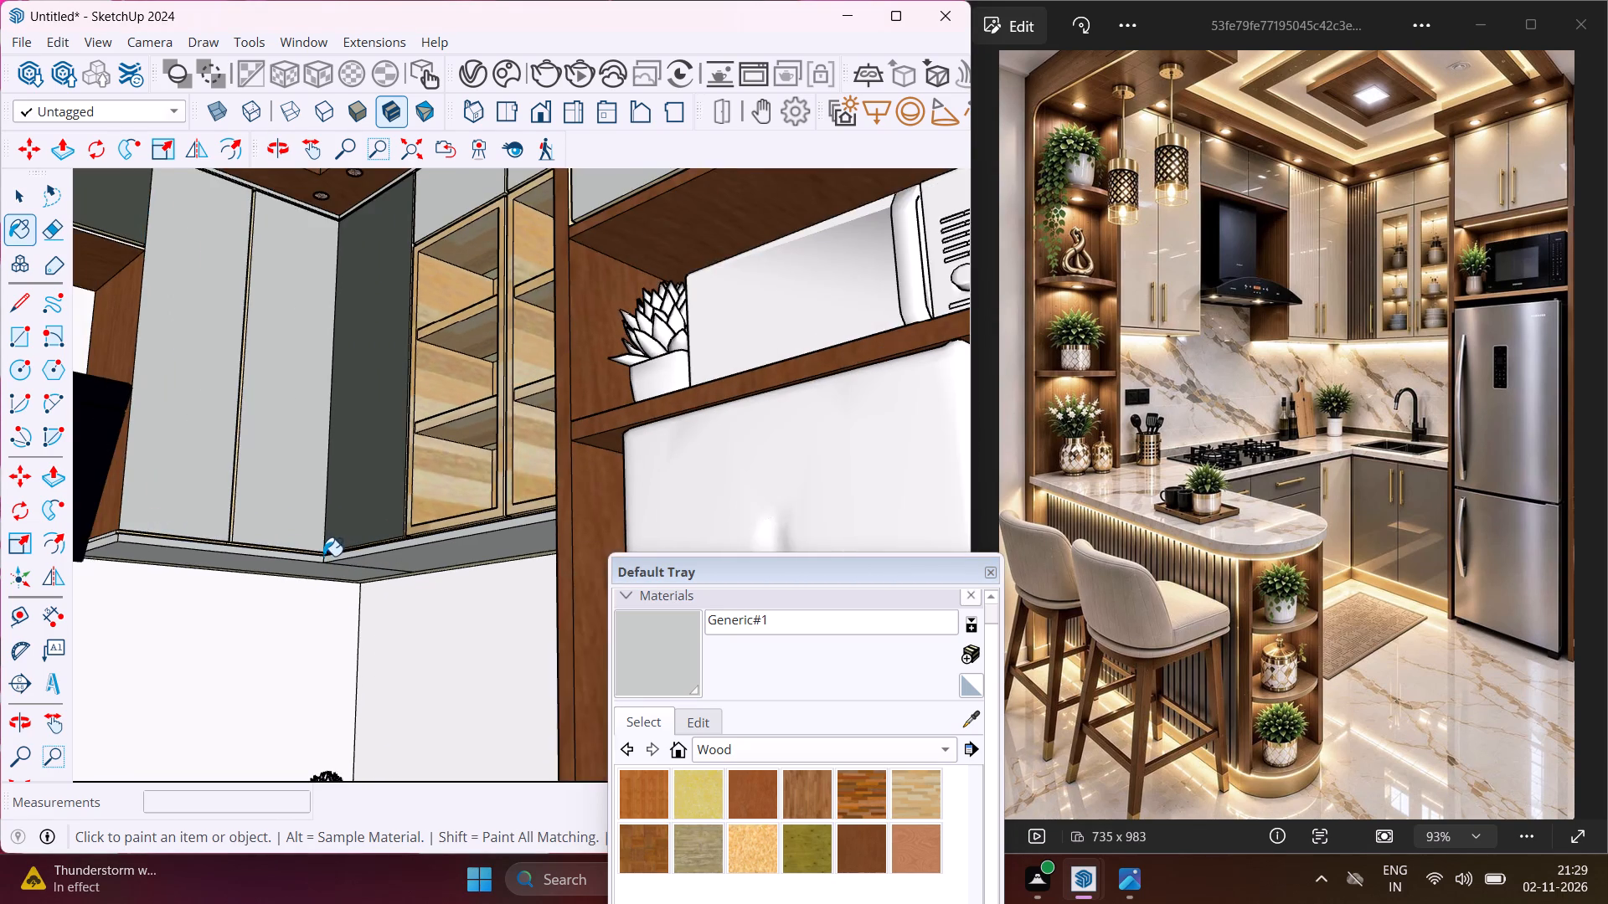
pyautogui.scroll(-13, 322, 552)
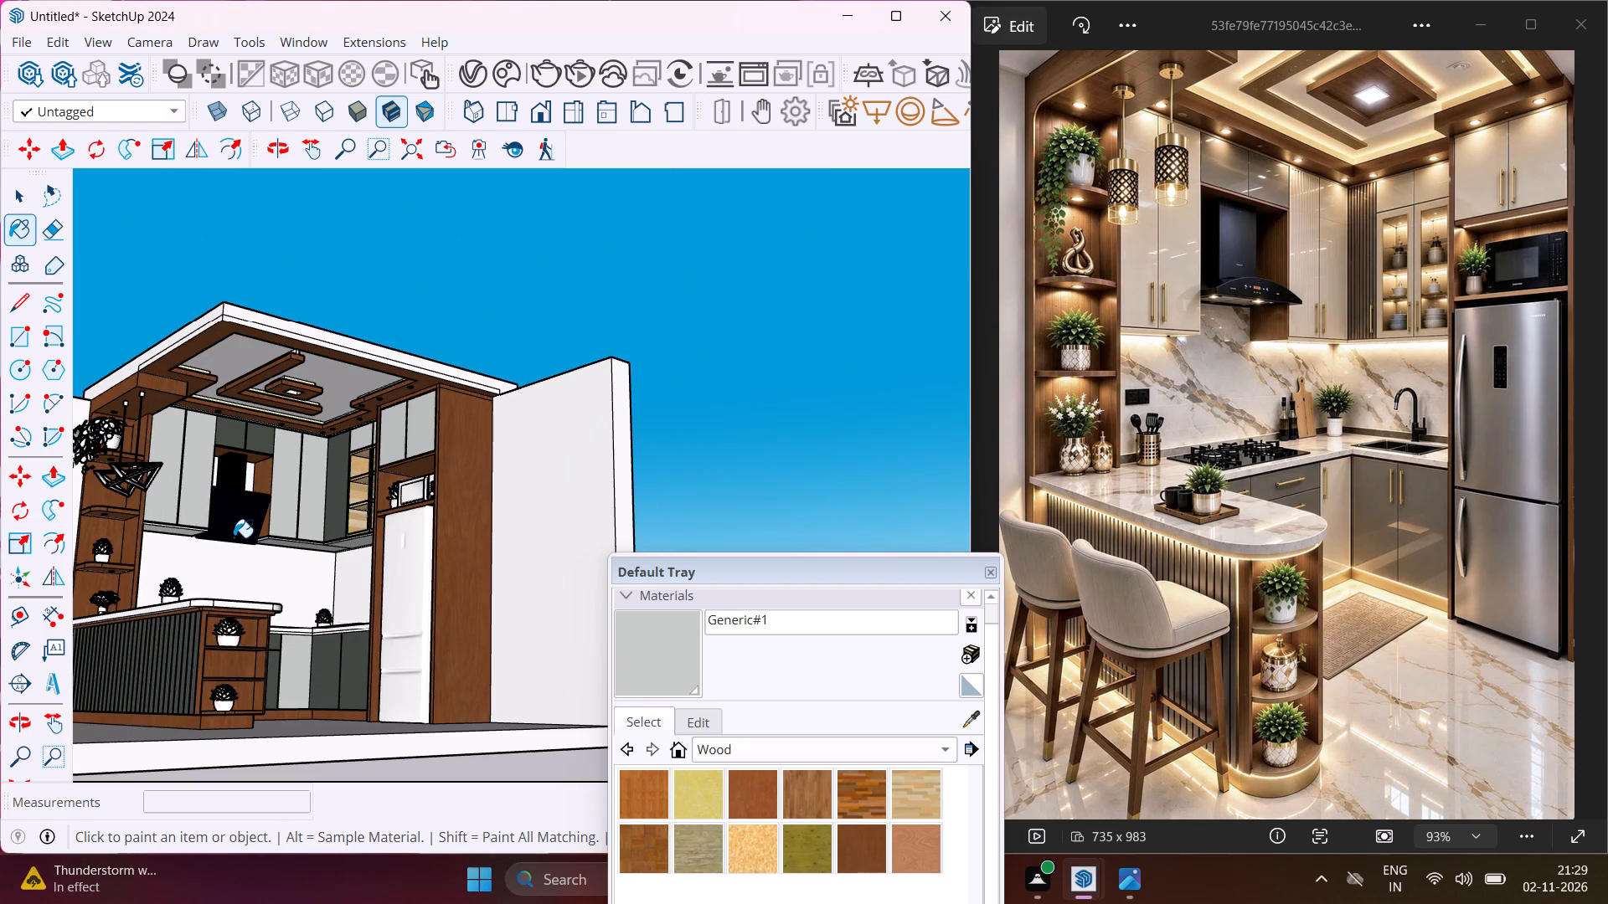
pyautogui.scroll(19, 200, 525)
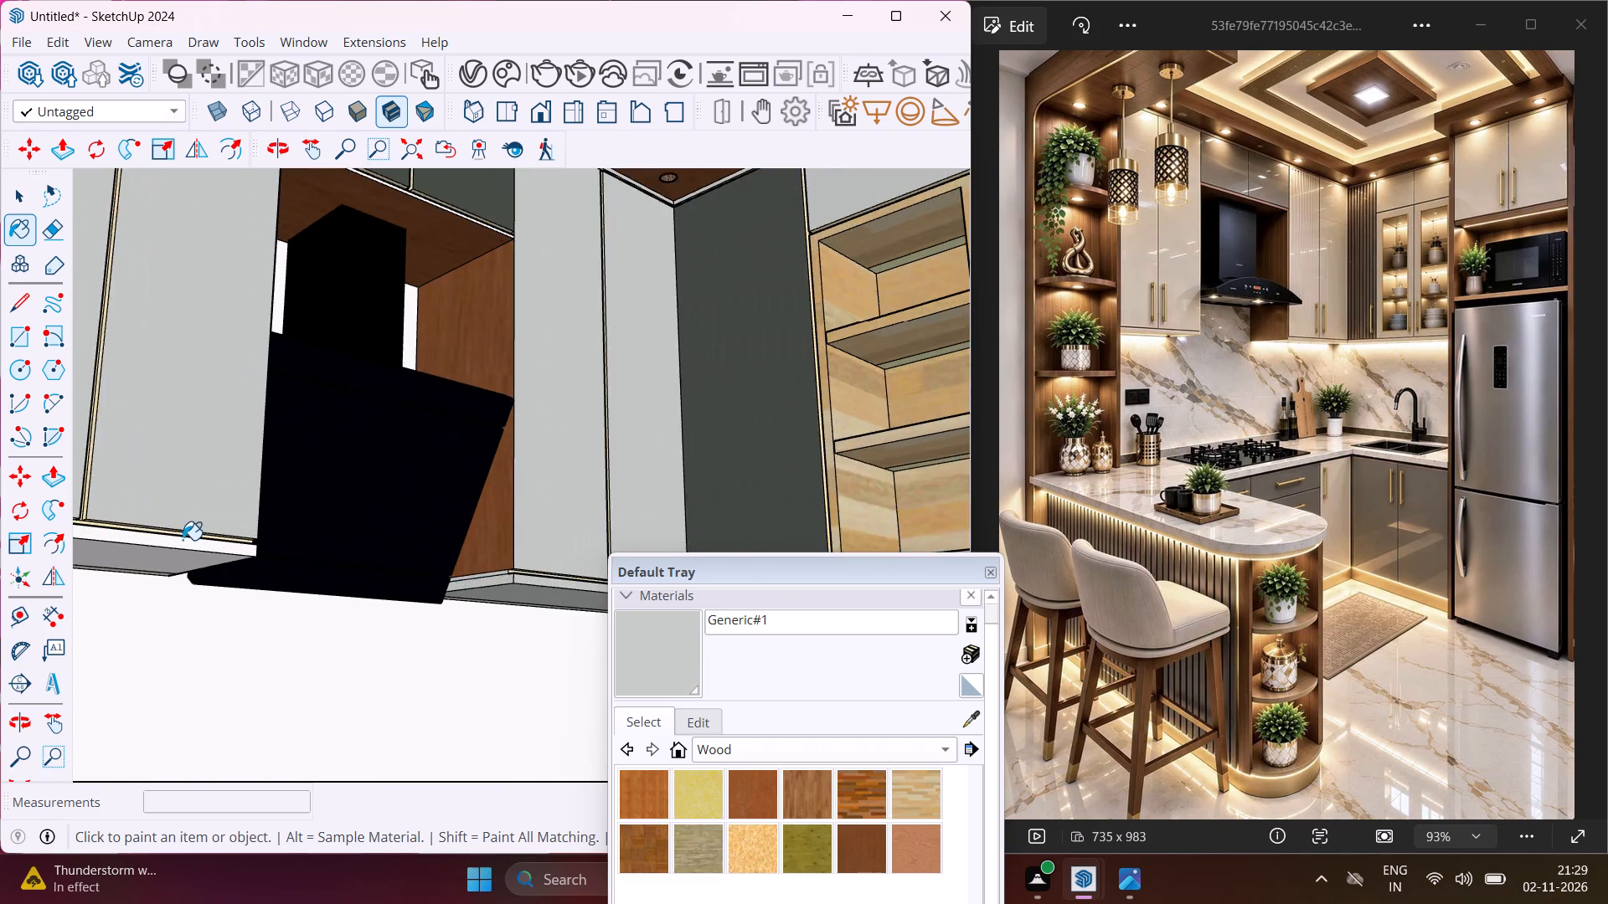
pyautogui.scroll(2, 183, 540)
pyautogui.click(183, 544)
pyautogui.click(171, 568)
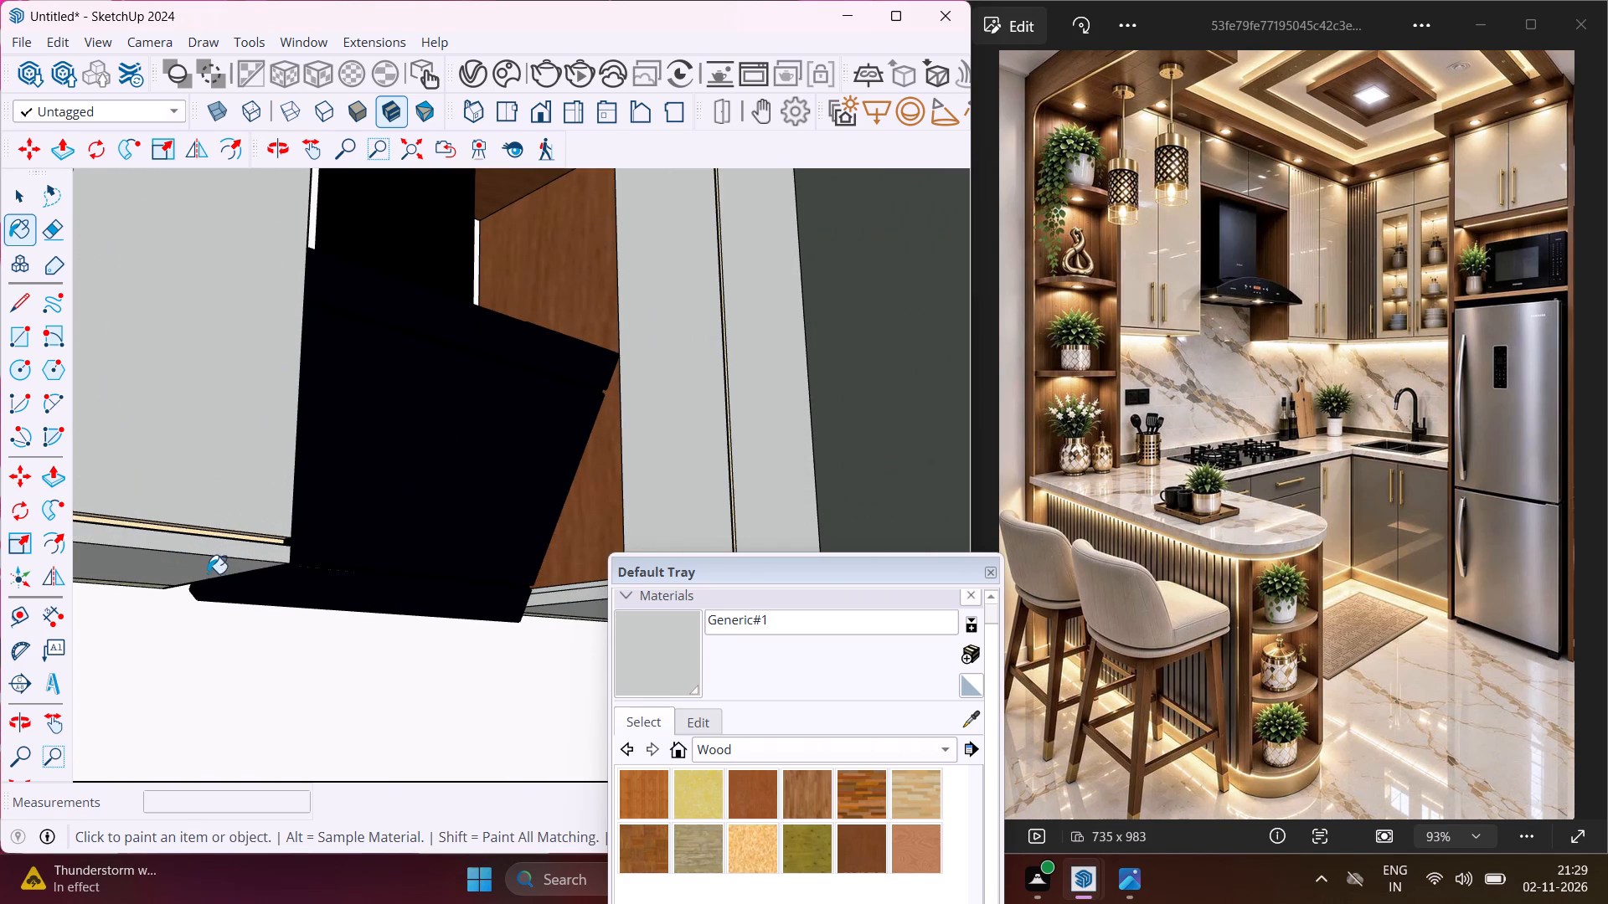
pyautogui.moveTo(212, 573); pyautogui.dragTo(0, 583, button='middle')
pyautogui.scroll(3, 180, 502)
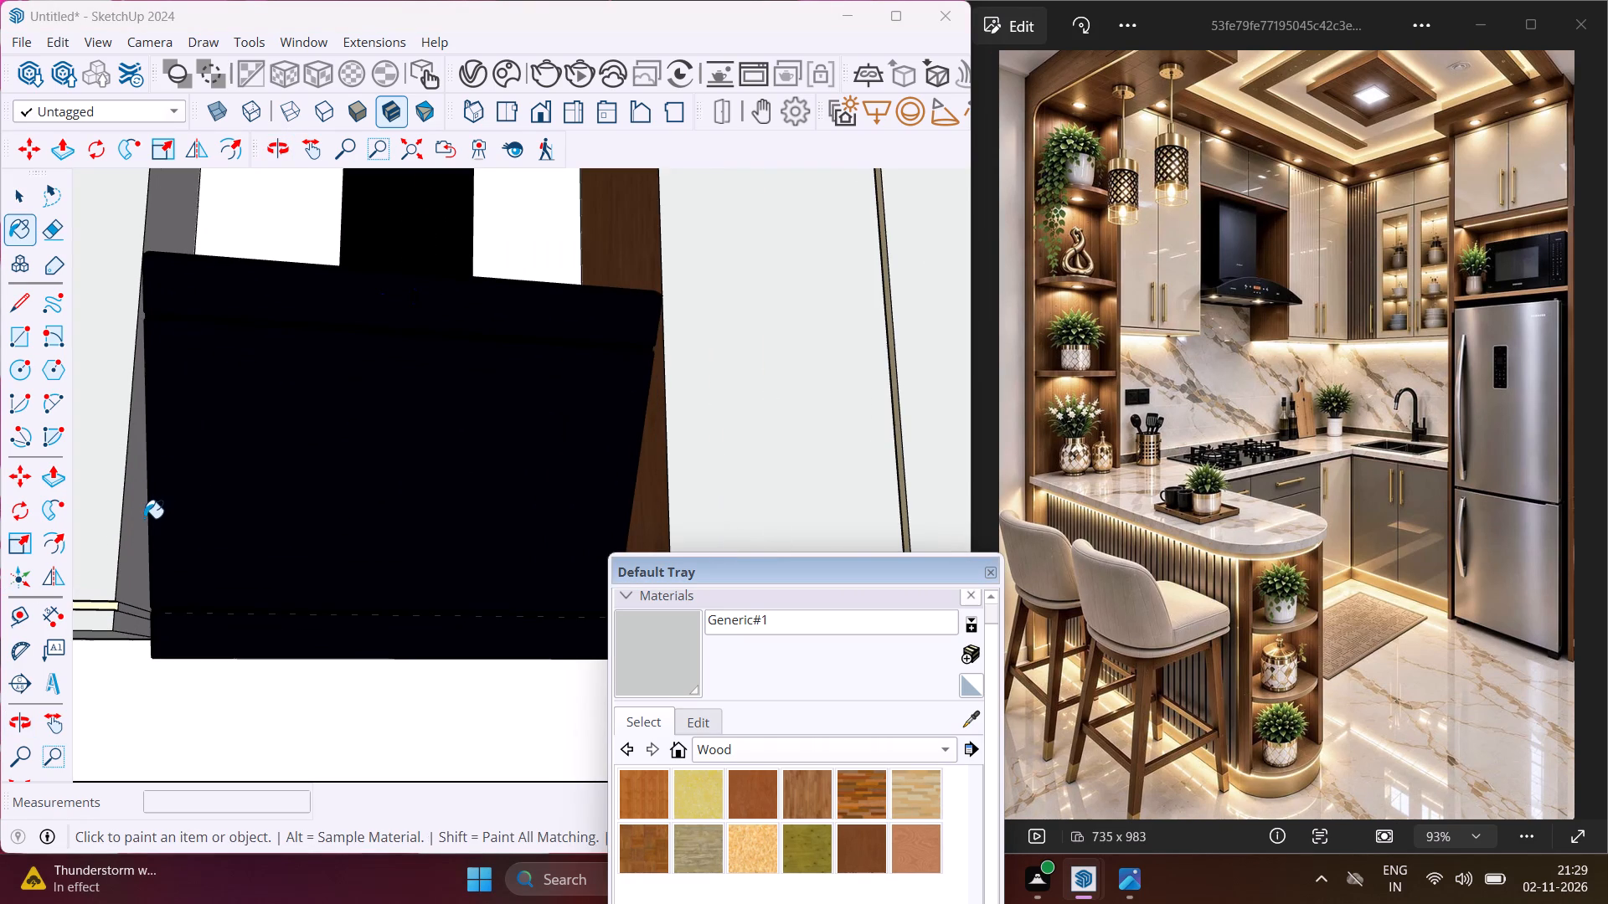
pyautogui.click(140, 521)
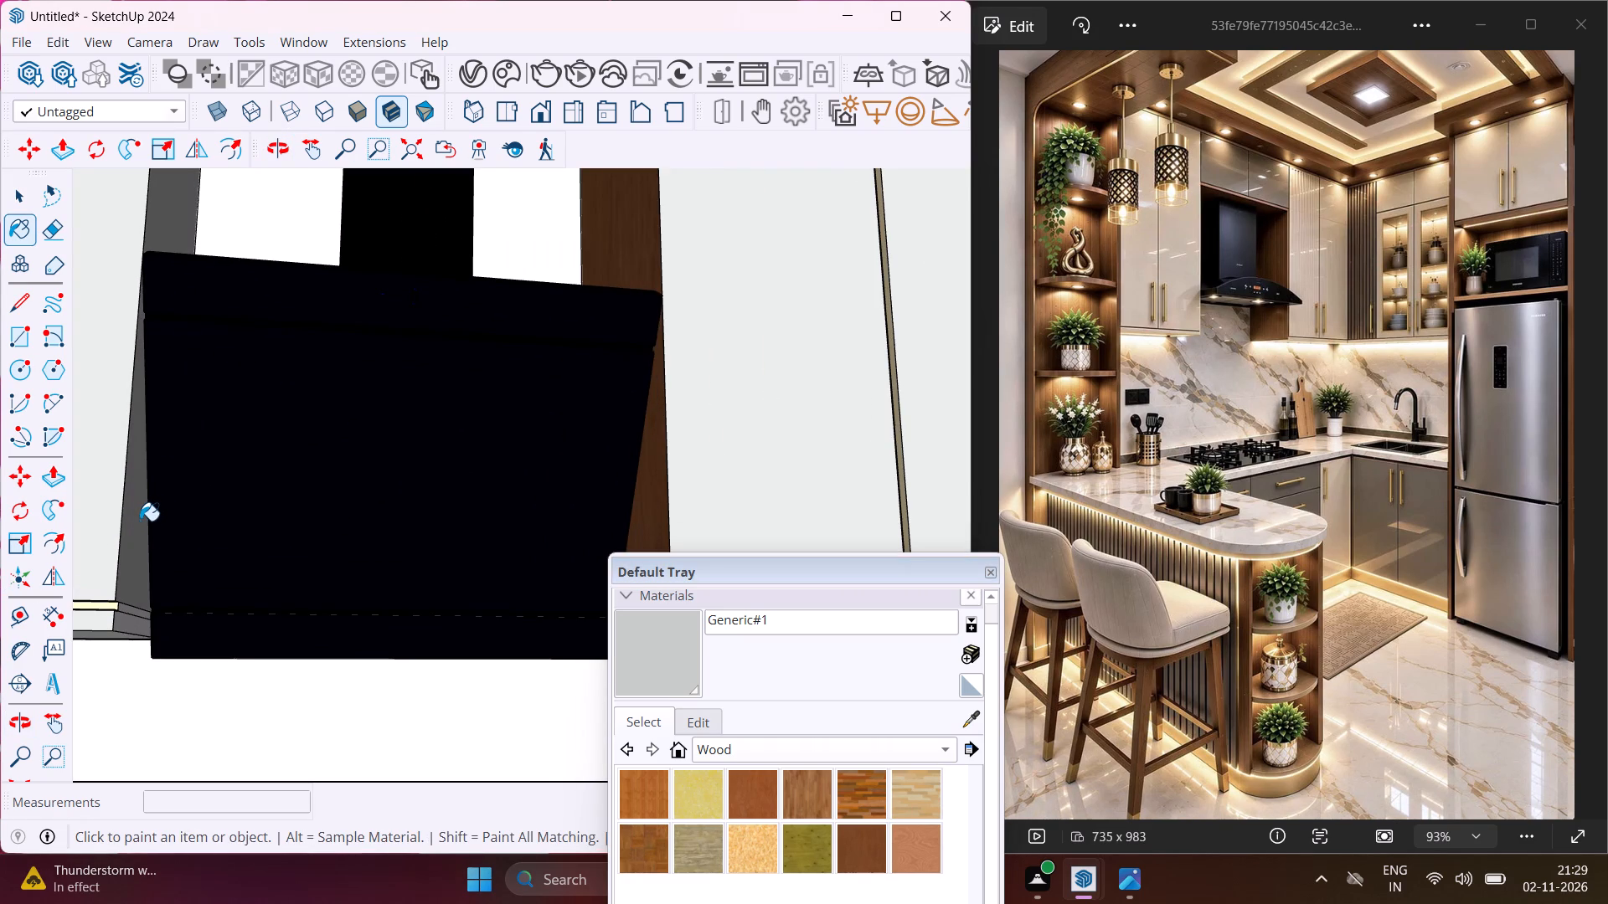
pyautogui.scroll(-8, 277, 546)
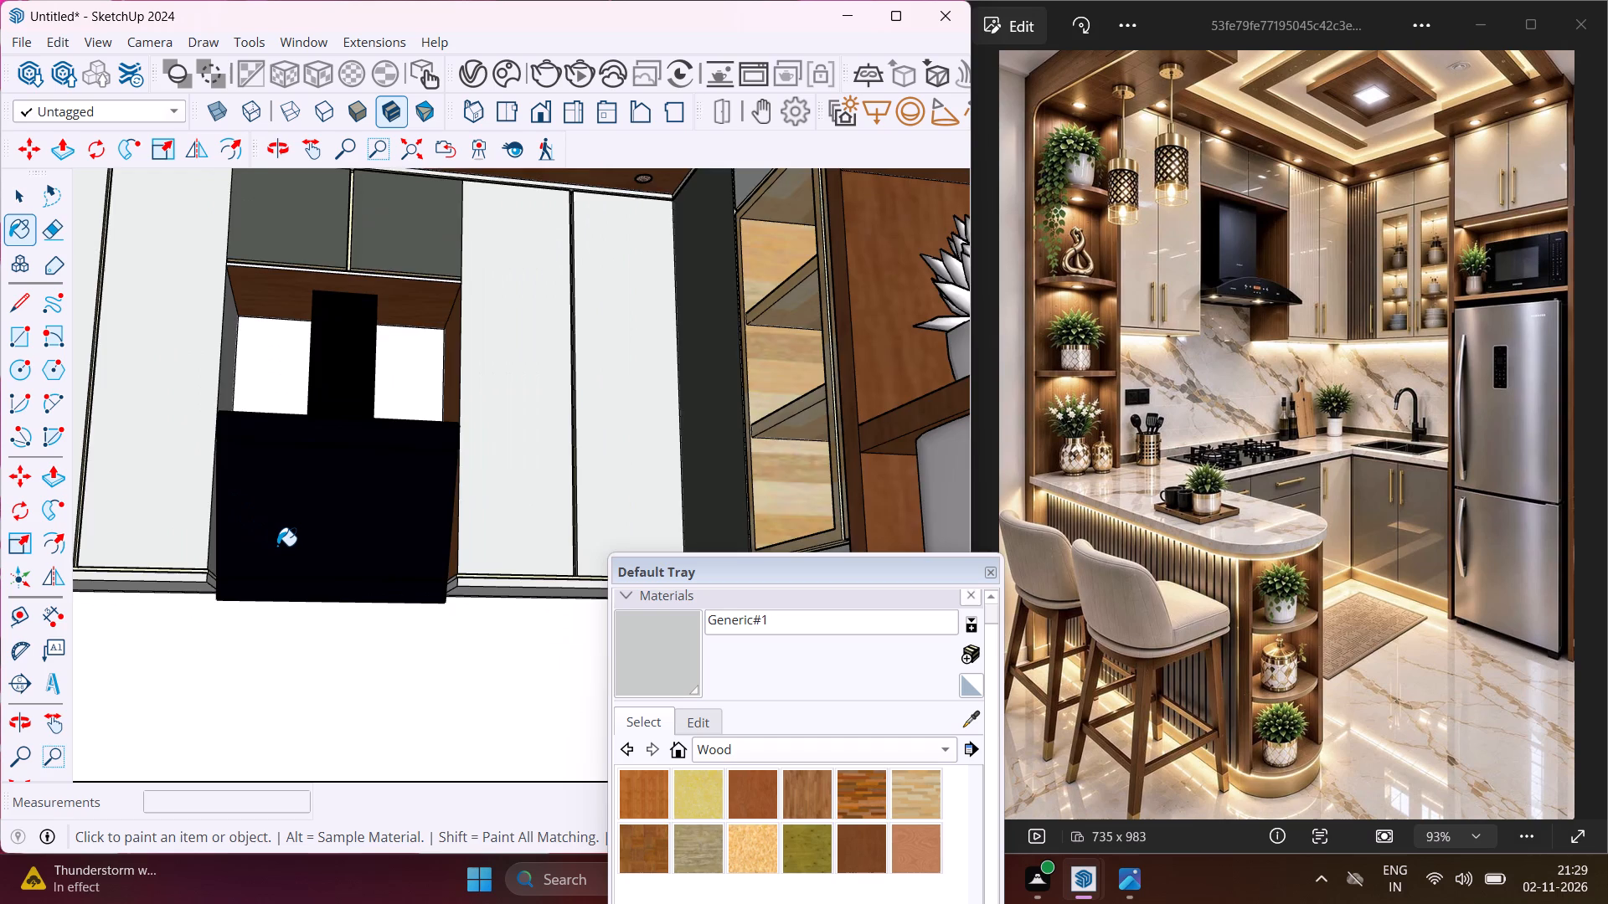
pyautogui.scroll(-4, 277, 546)
pyautogui.press('Escape')
pyautogui.press('space')
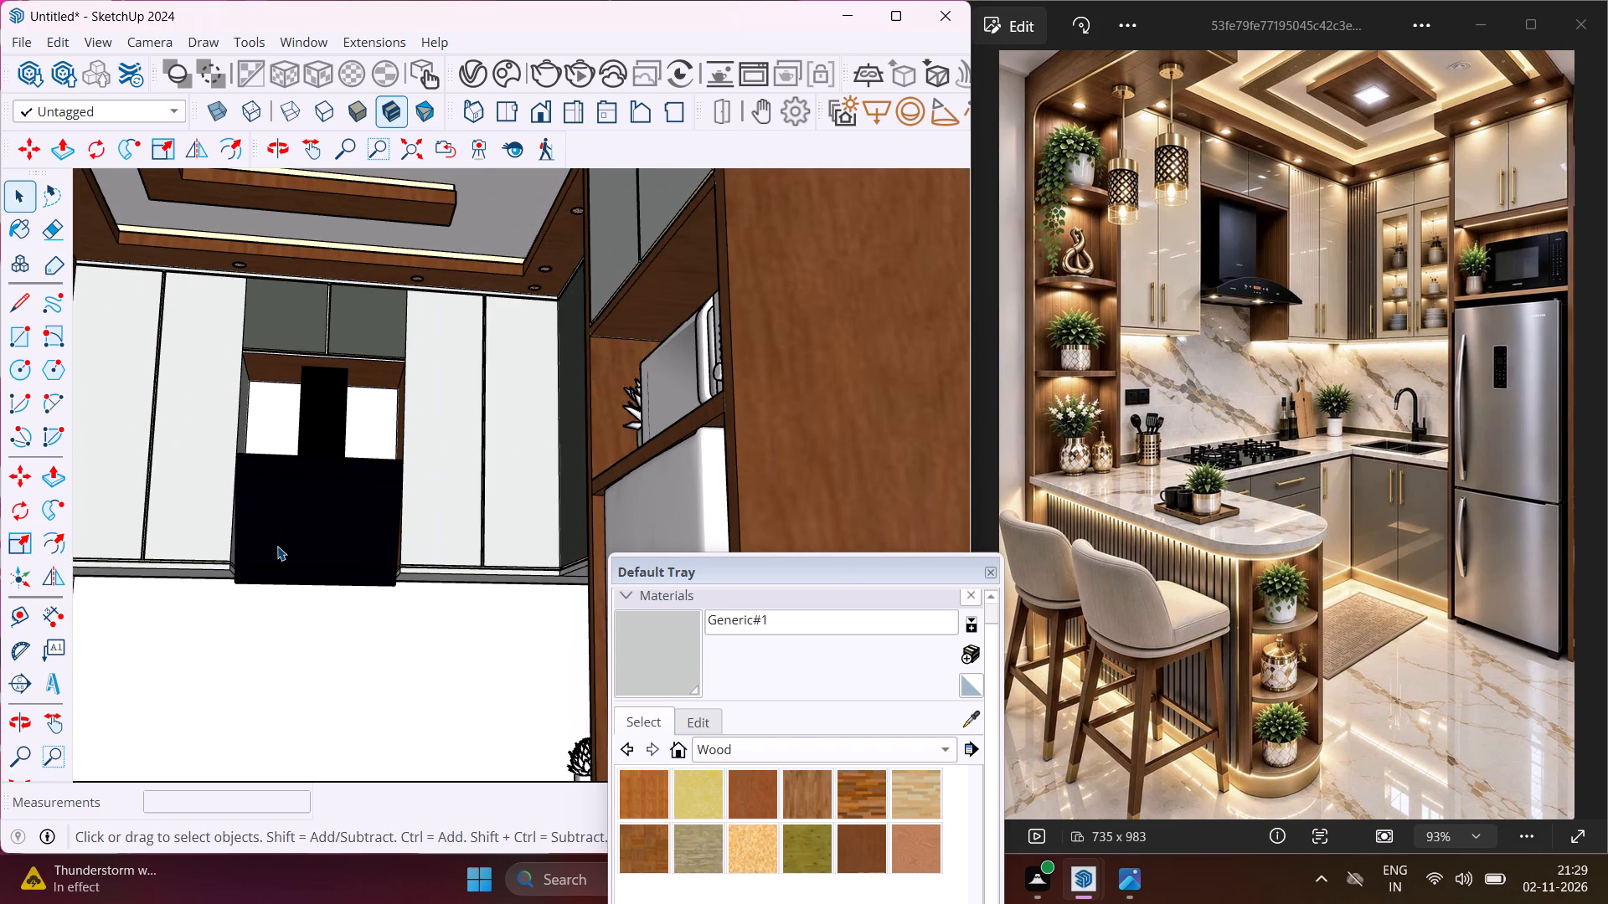
pyautogui.scroll(-2, 277, 546)
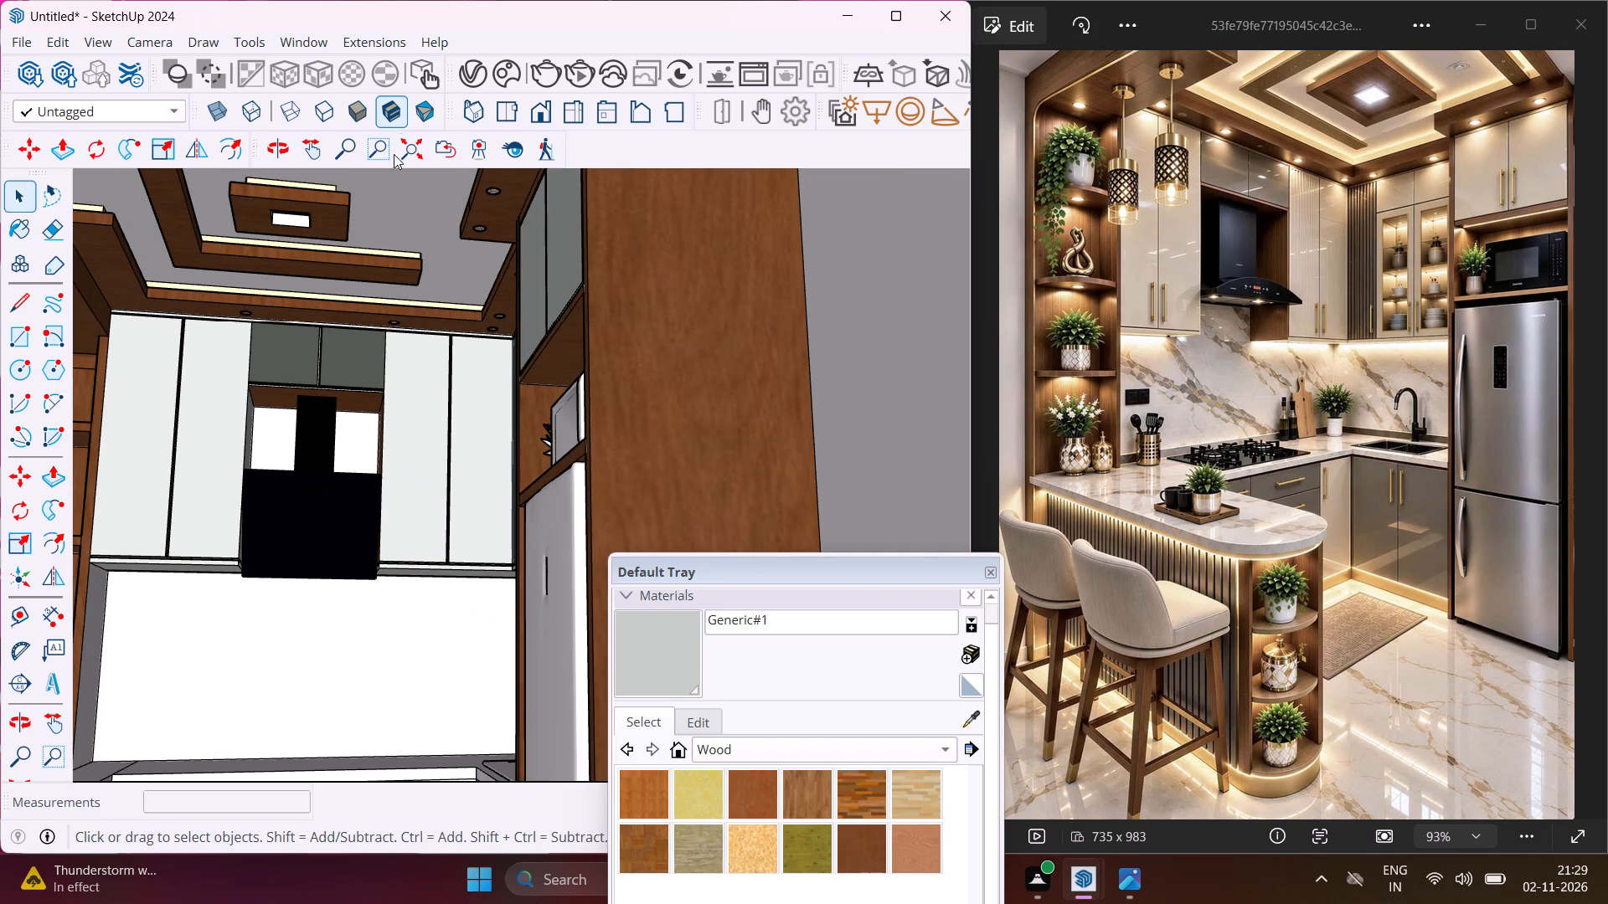
# Import the downloaded Marble White SSS 100cm material from the Stone category of Chaos Cosmos into the scene.
pyautogui.click(517, 68)
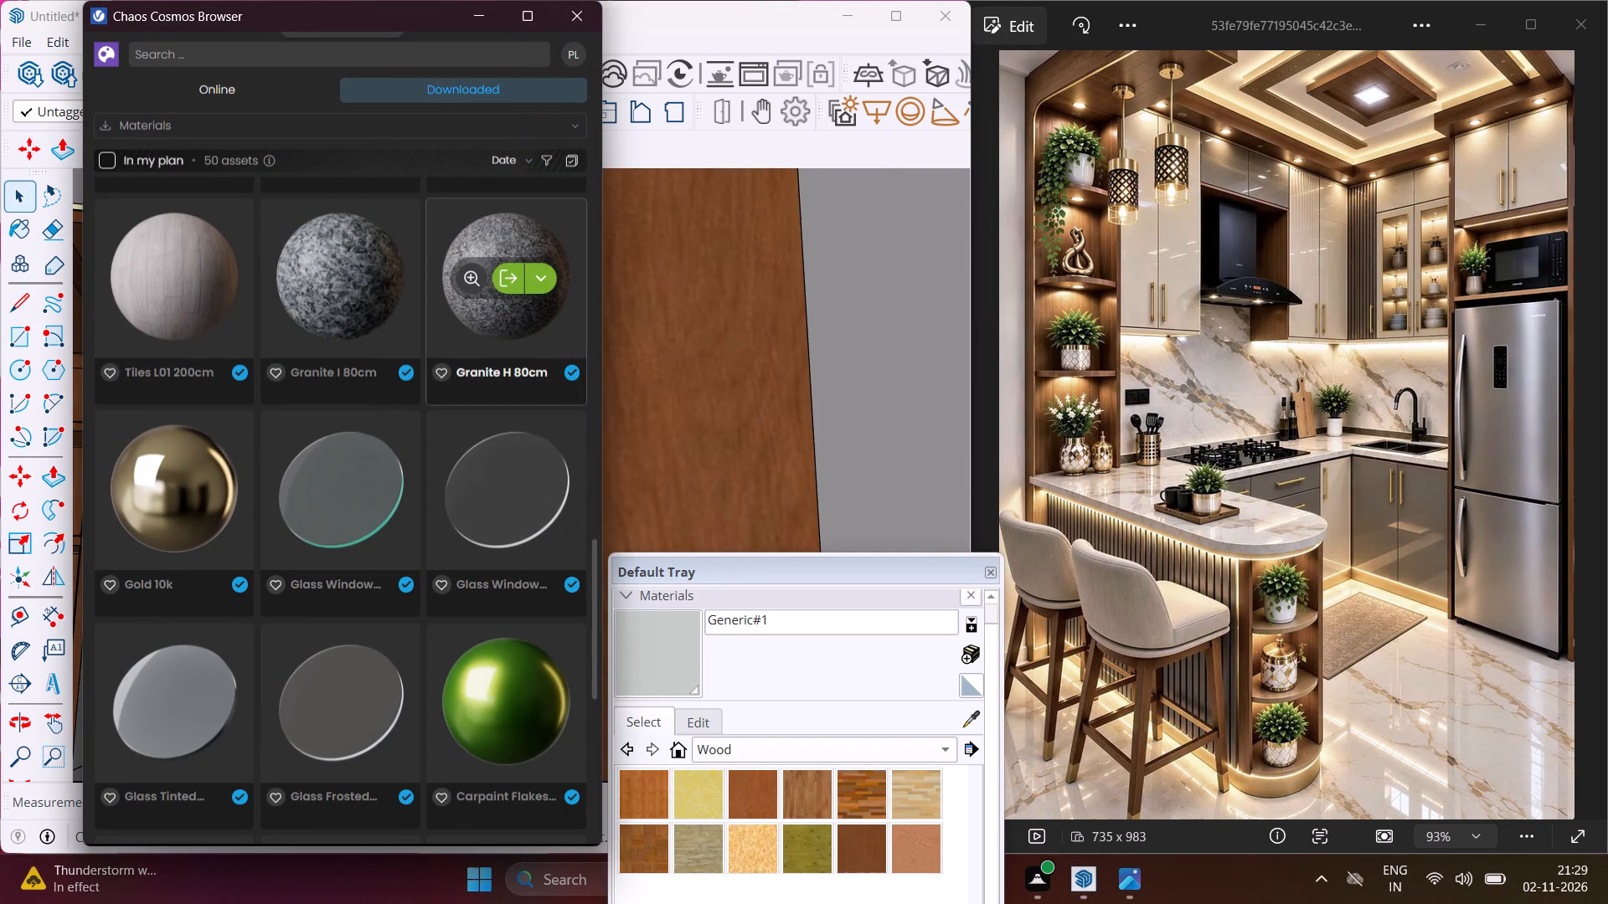
pyautogui.moveTo(435, 10); pyautogui.dragTo(394, 36)
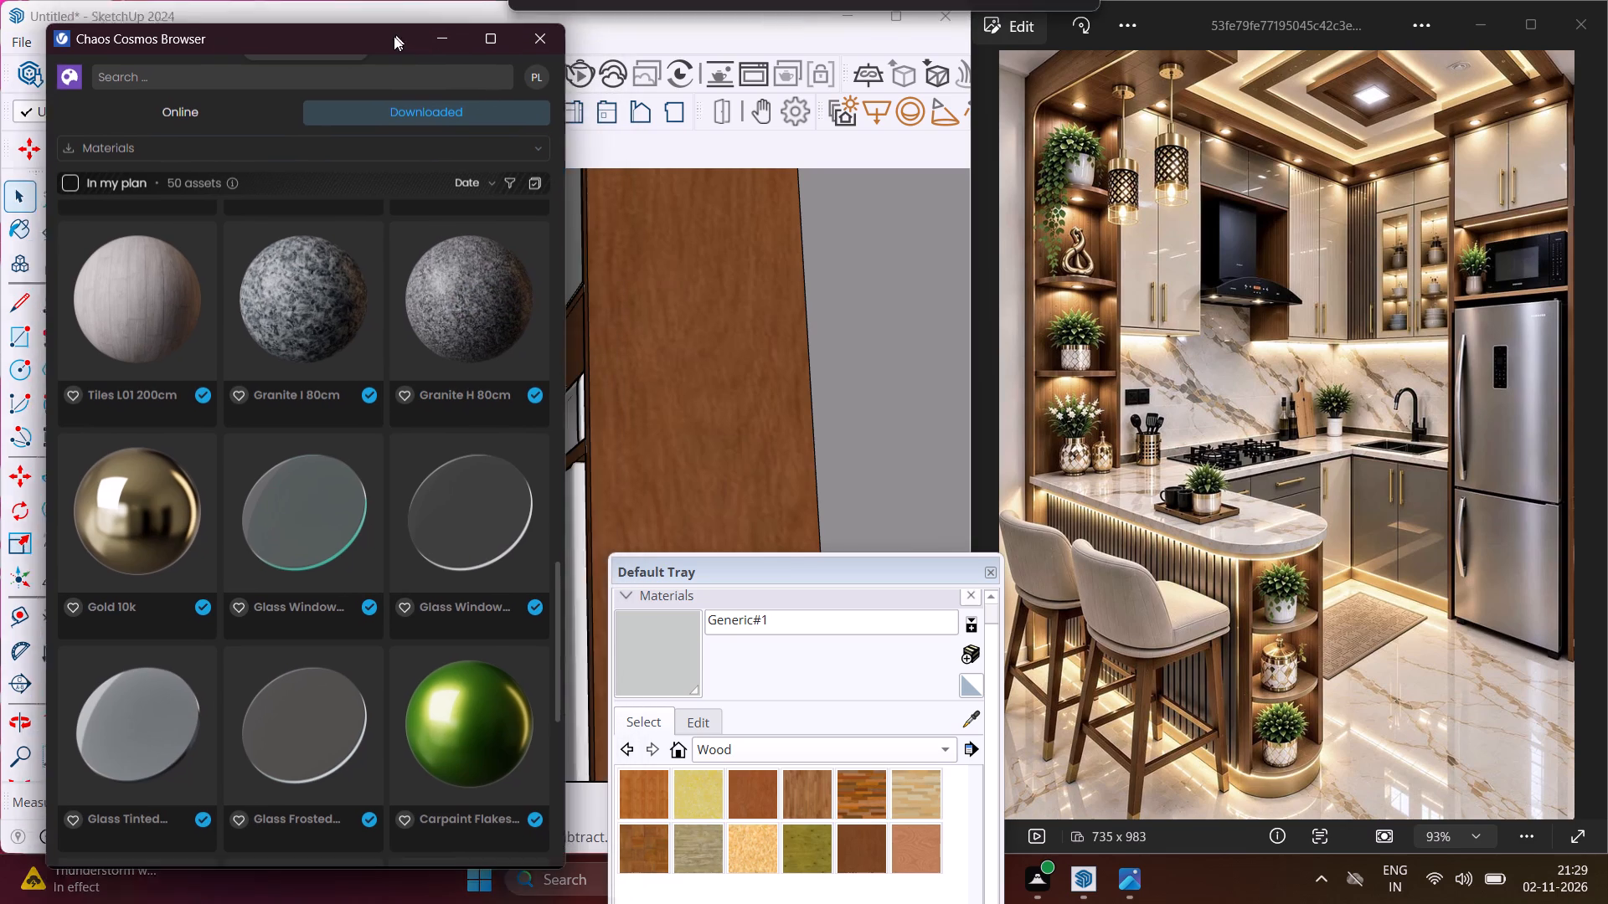
pyautogui.moveTo(394, 36); pyautogui.dragTo(287, 12)
pyautogui.click(469, 79)
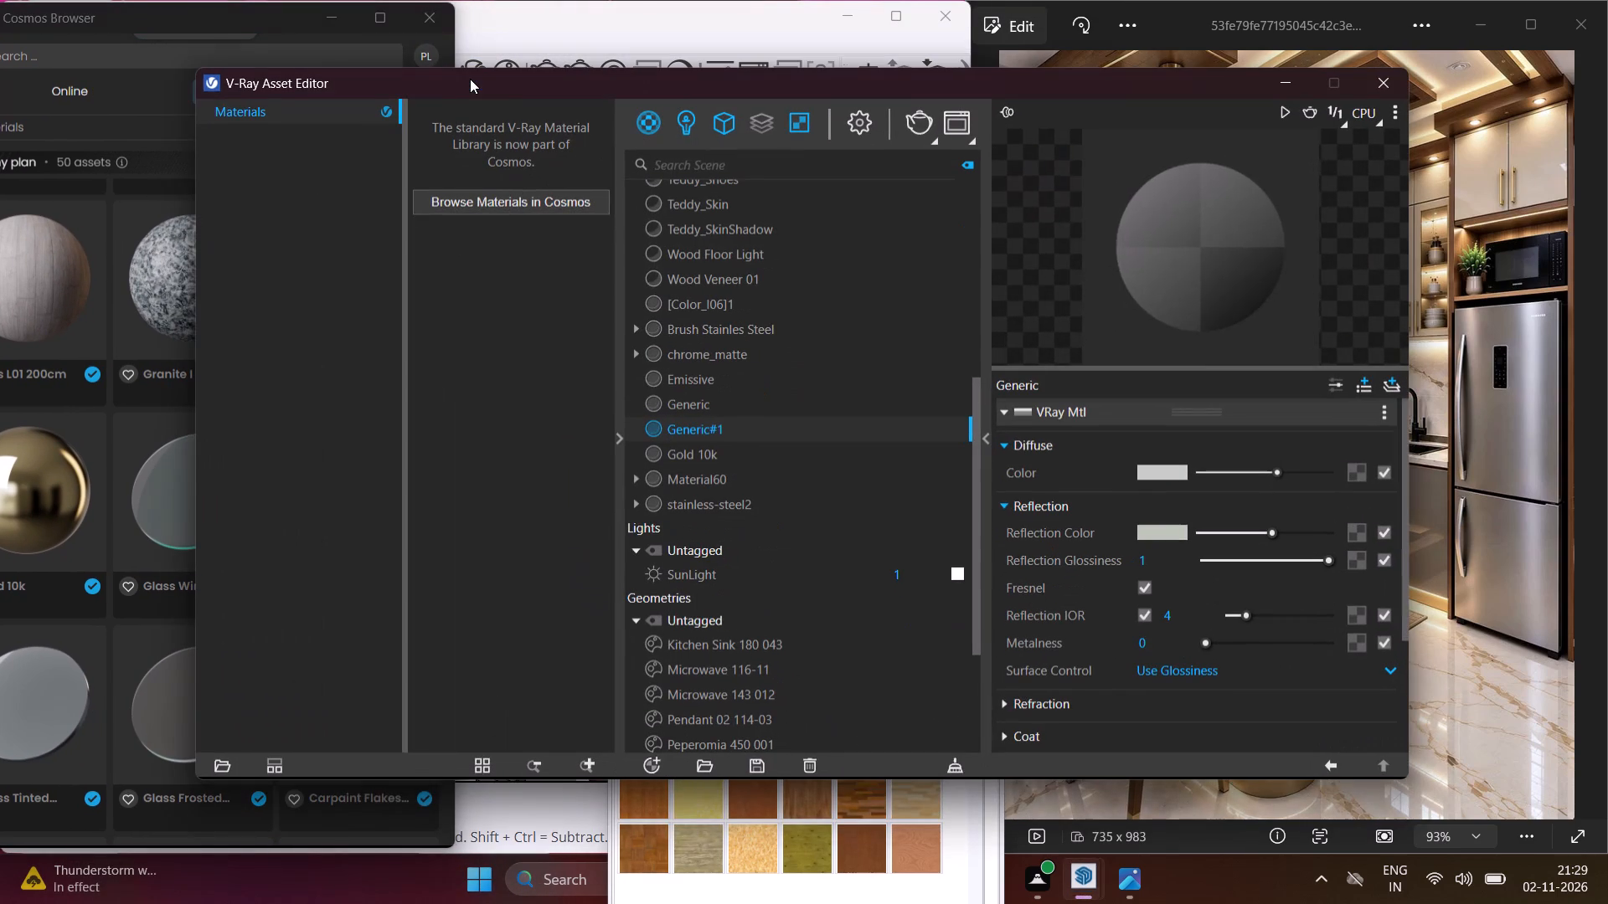
pyautogui.click(280, 19)
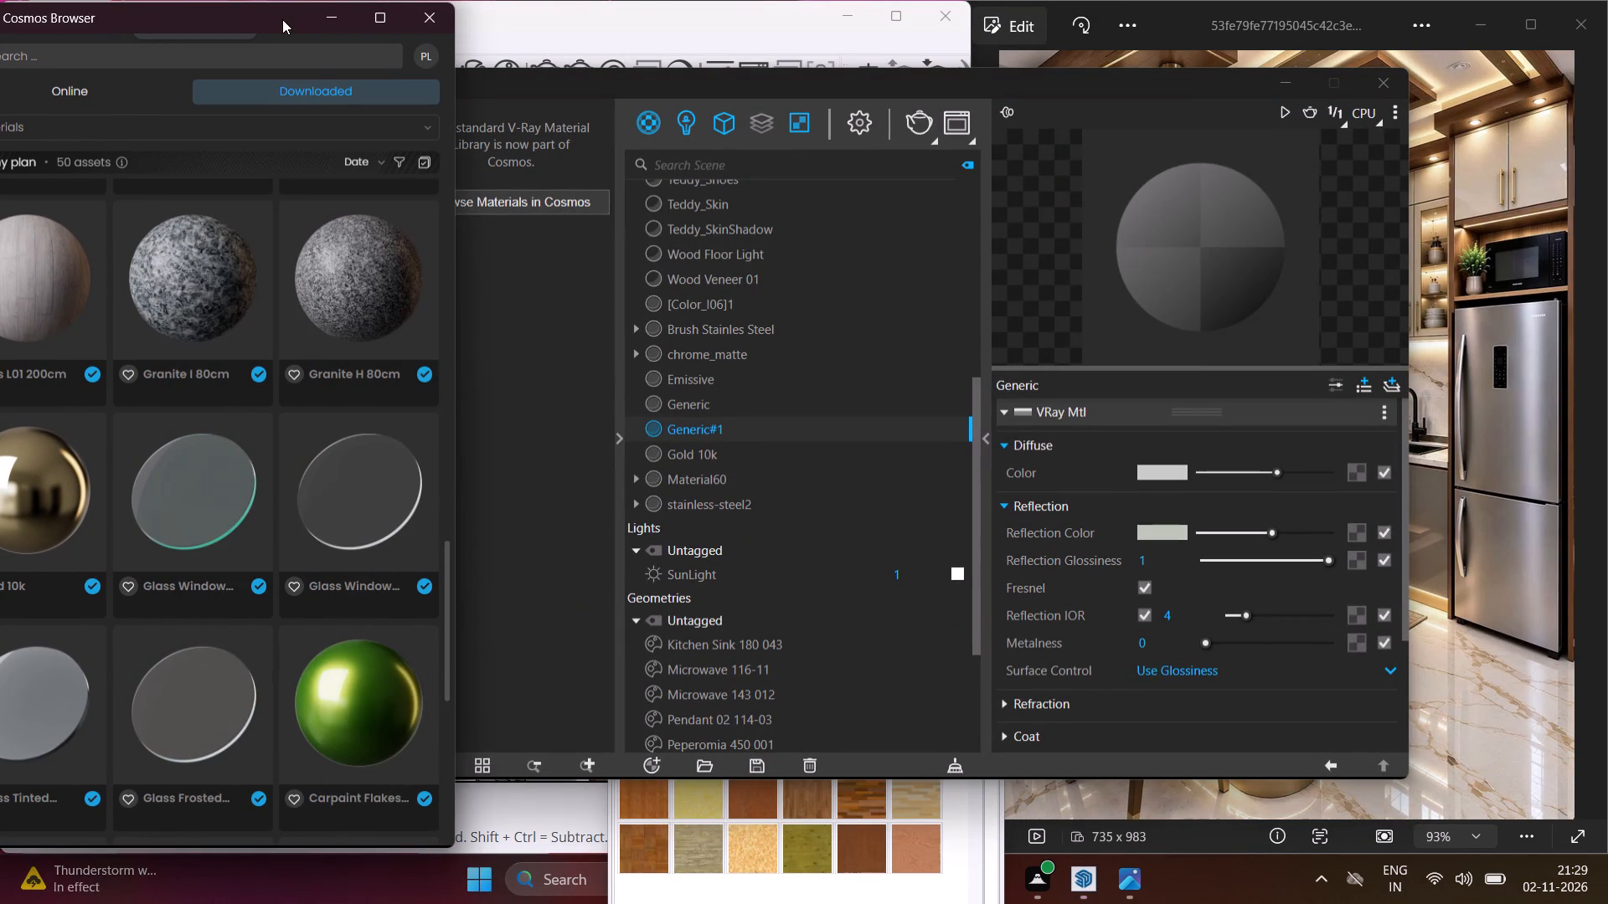
pyautogui.click(290, 132)
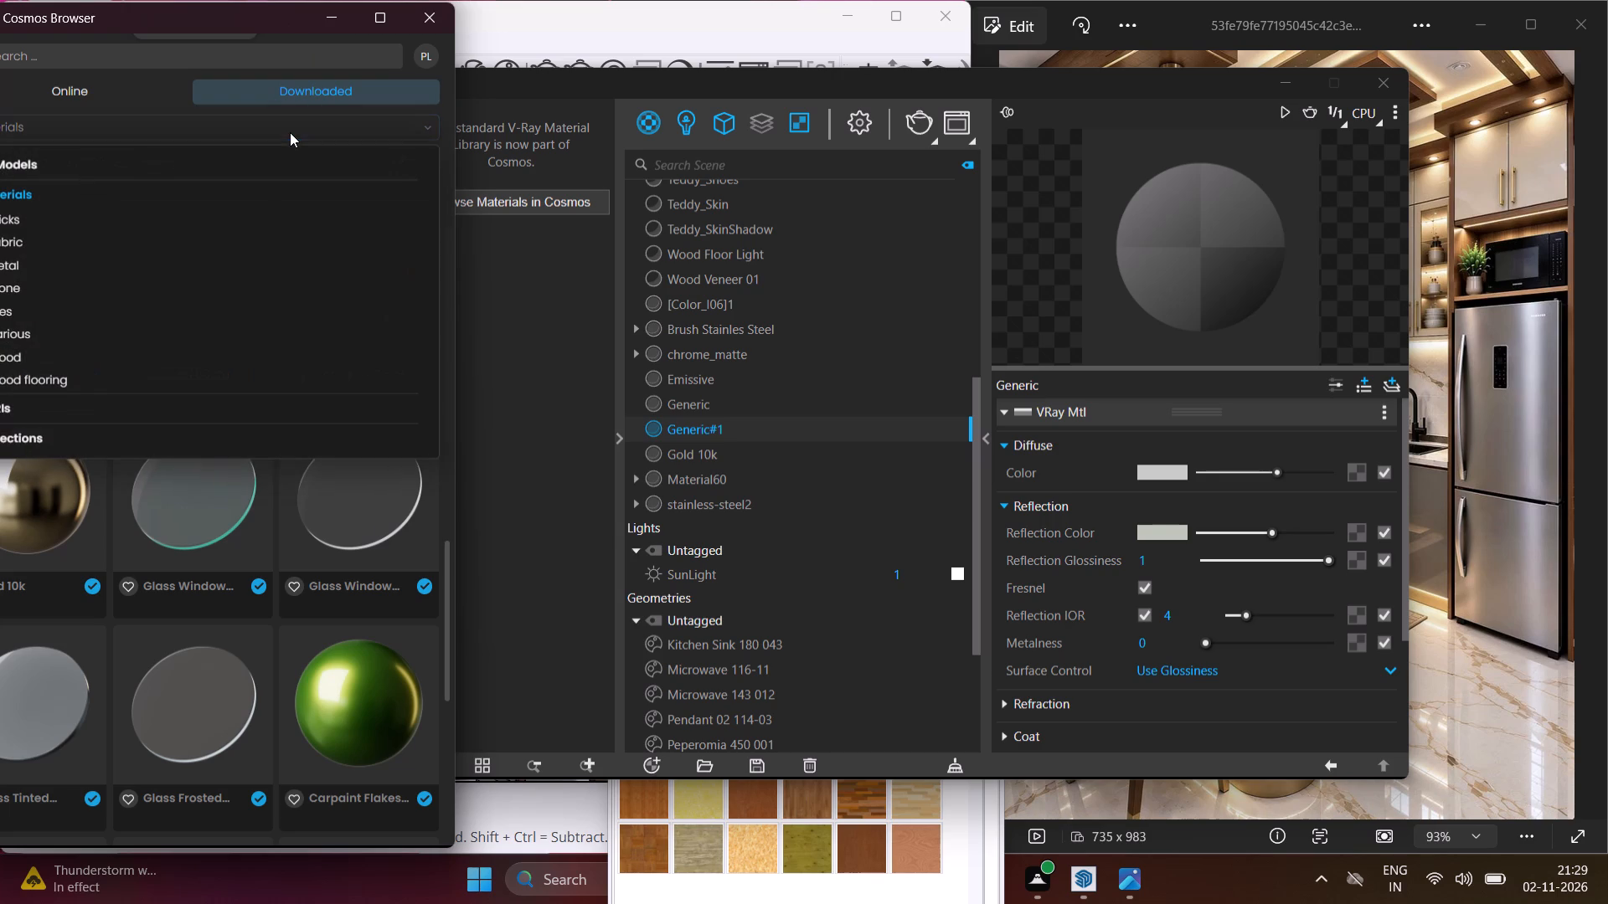
pyautogui.click(50, 291)
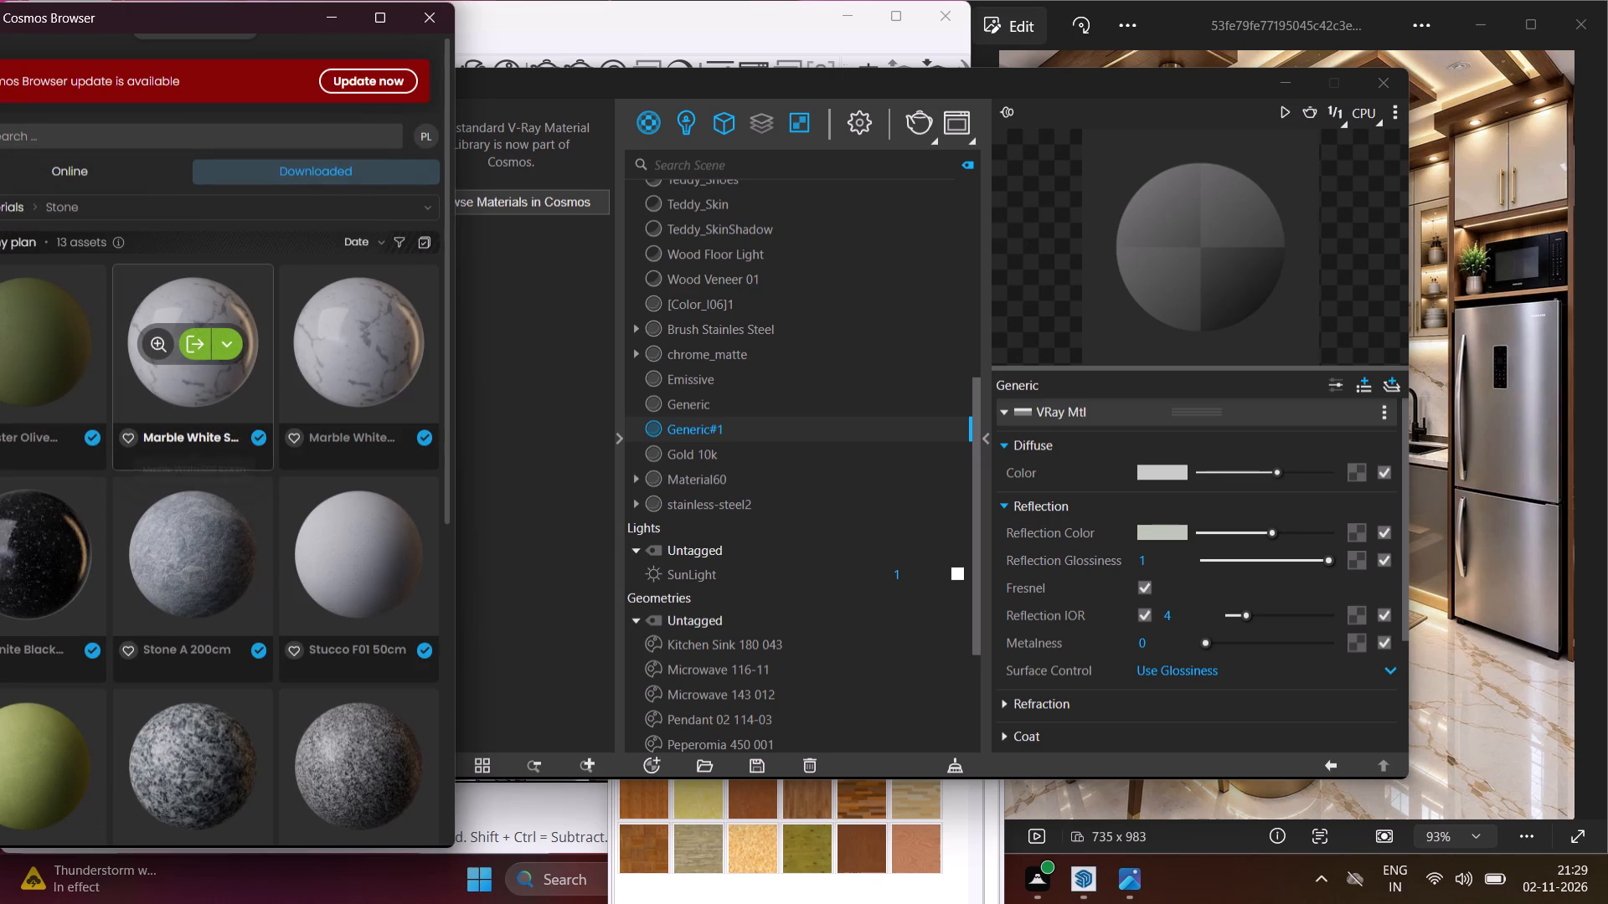
pyautogui.click(187, 345)
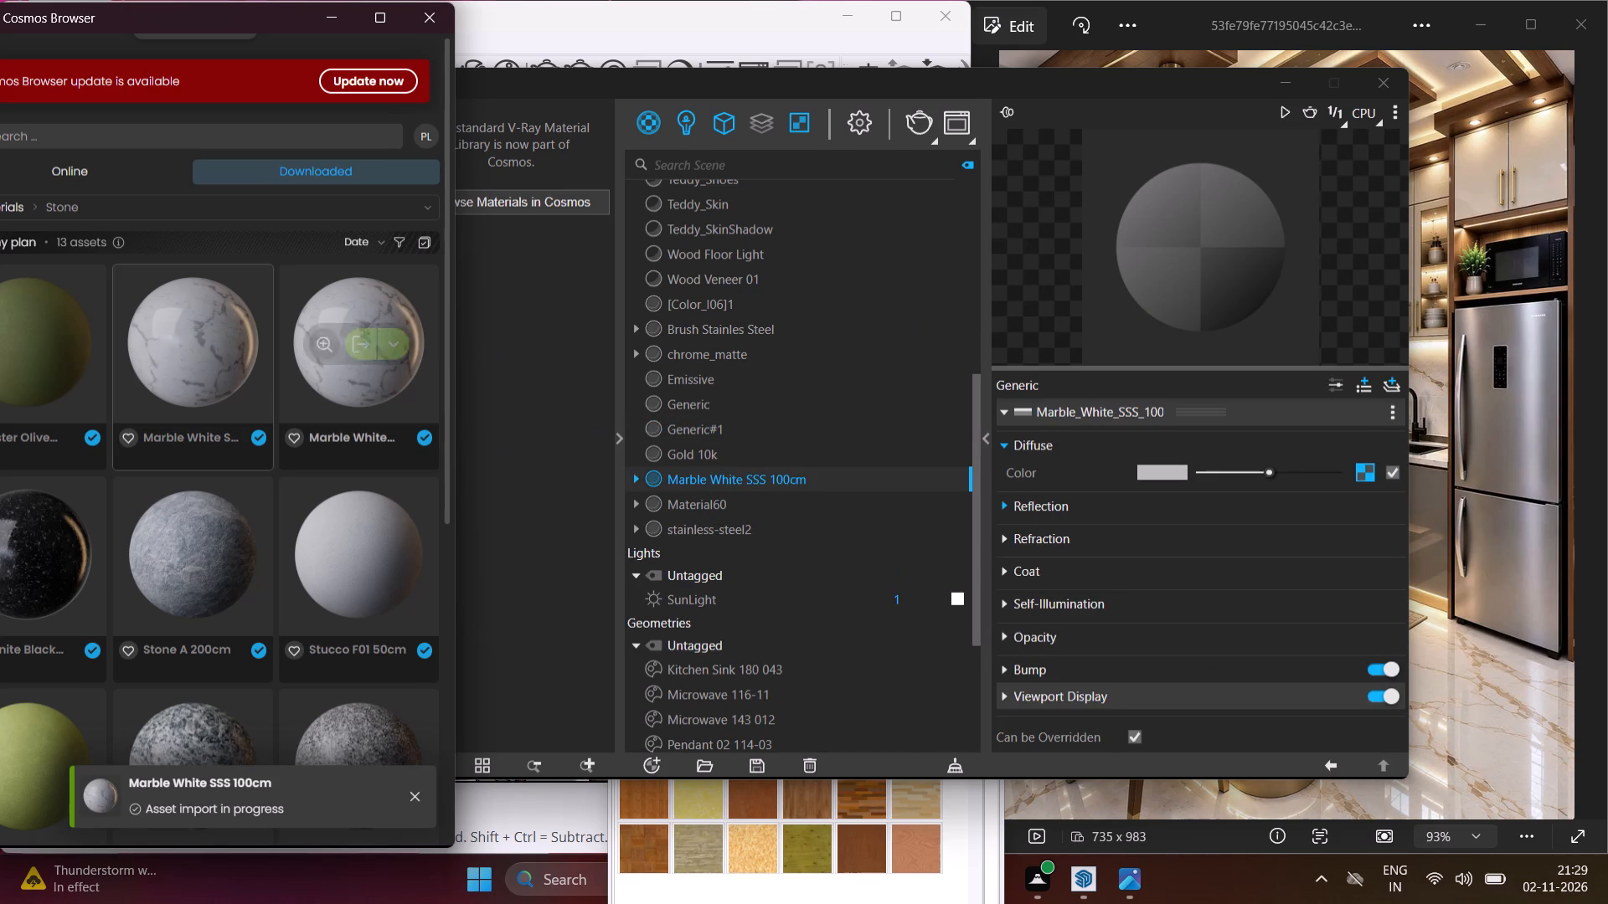
pyautogui.click(193, 343)
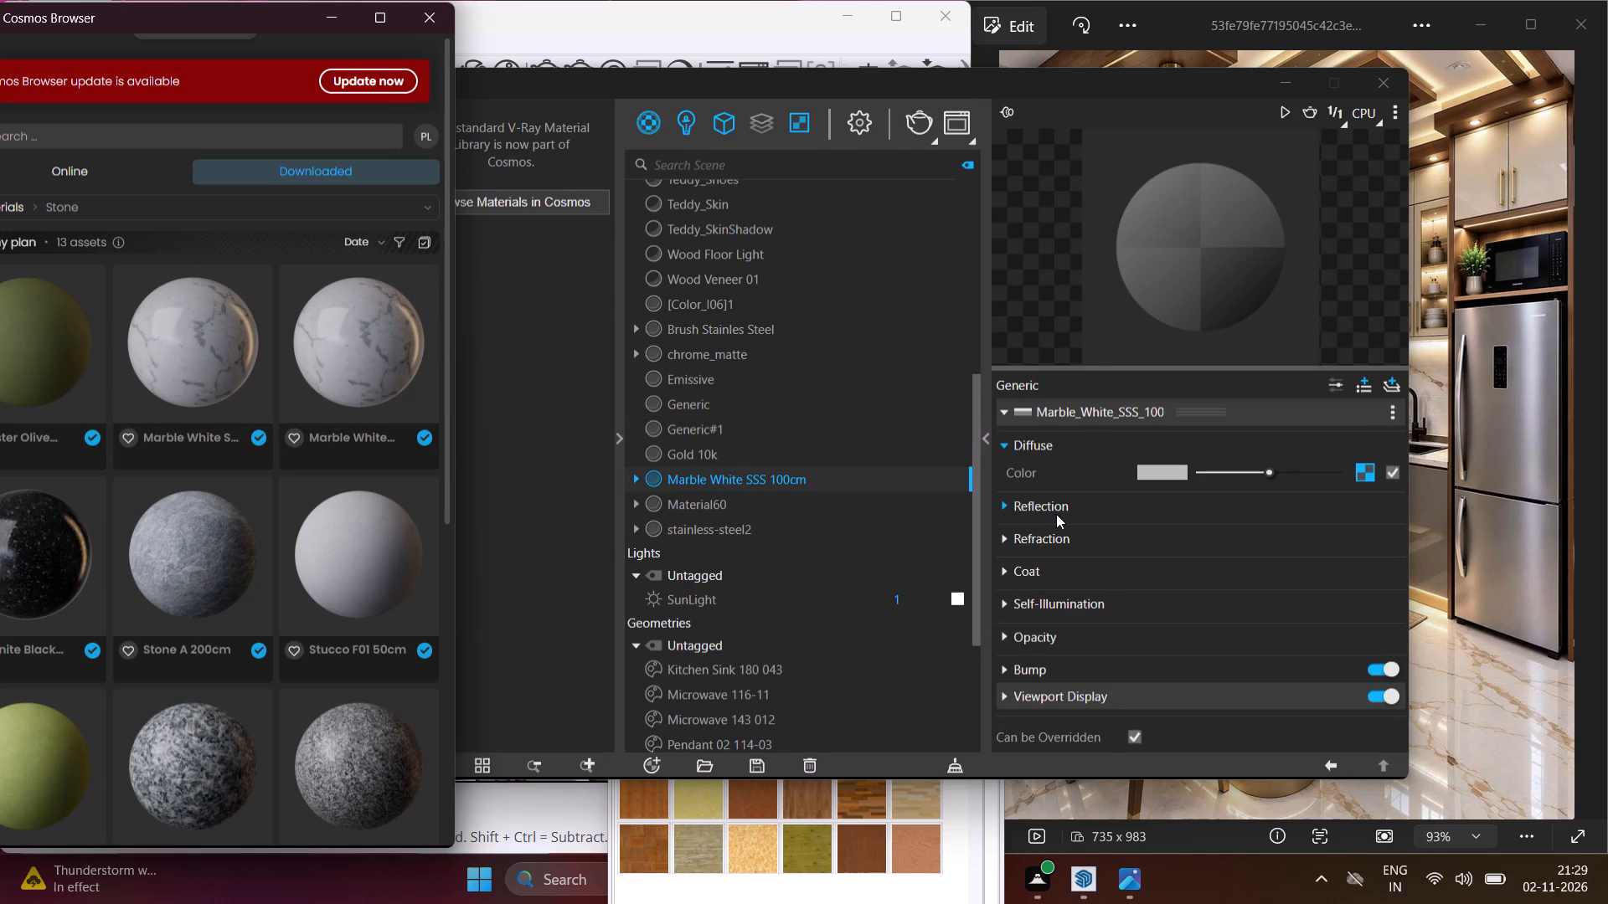
# Set the Marble White SSS 100cm reflection to a light grey color, roughness 0.83 and IOR 4.
pyautogui.click(1002, 510)
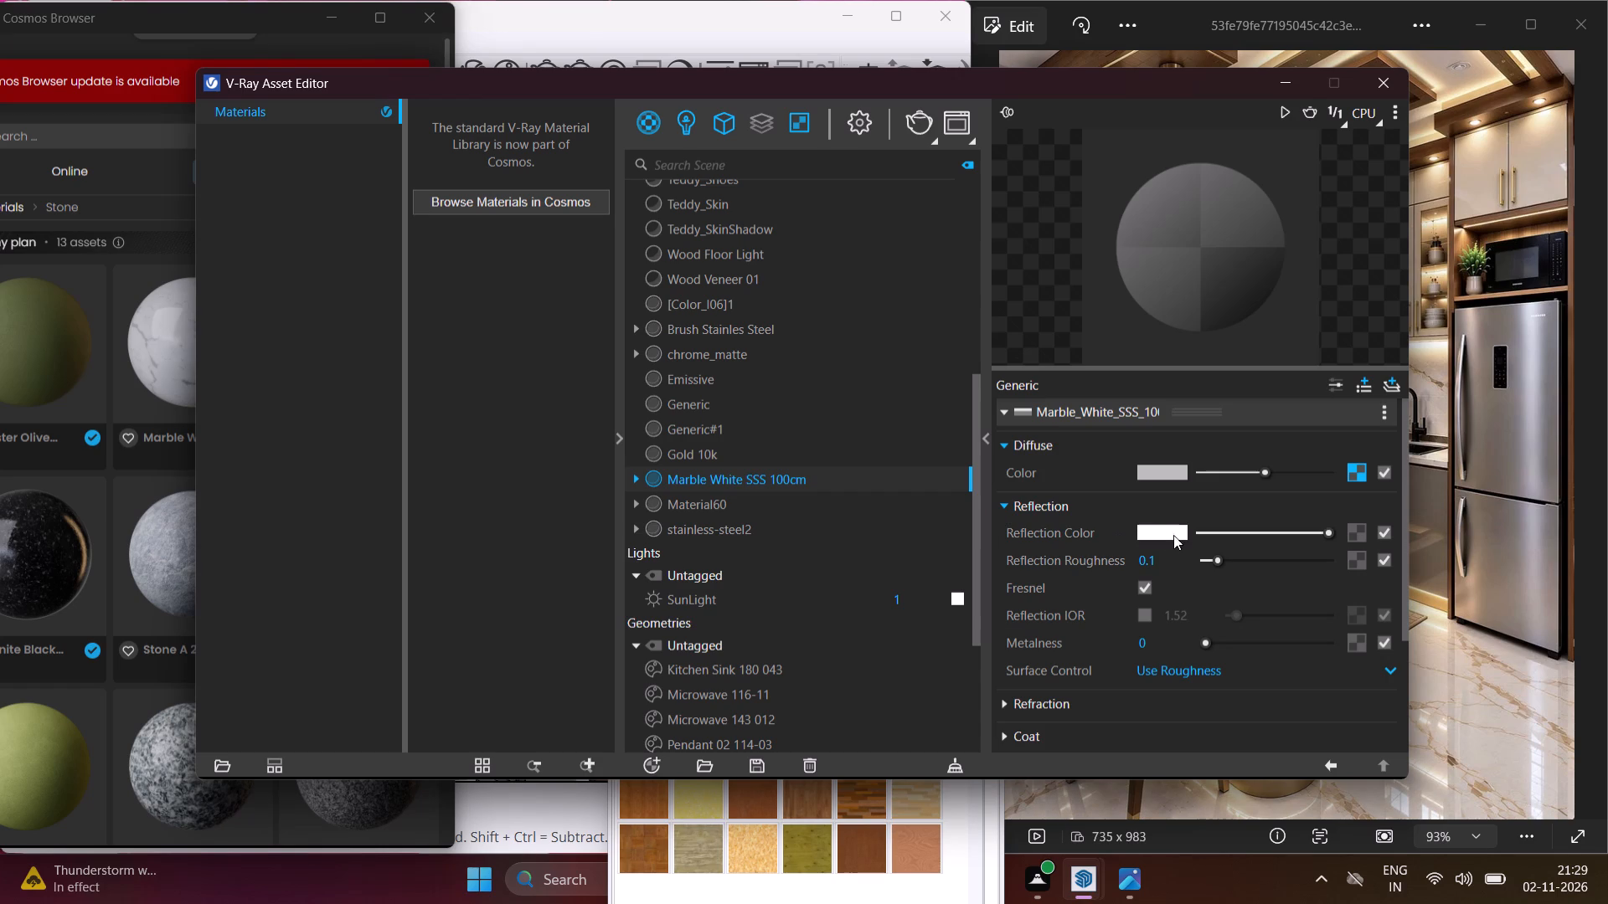
pyautogui.click(1281, 534)
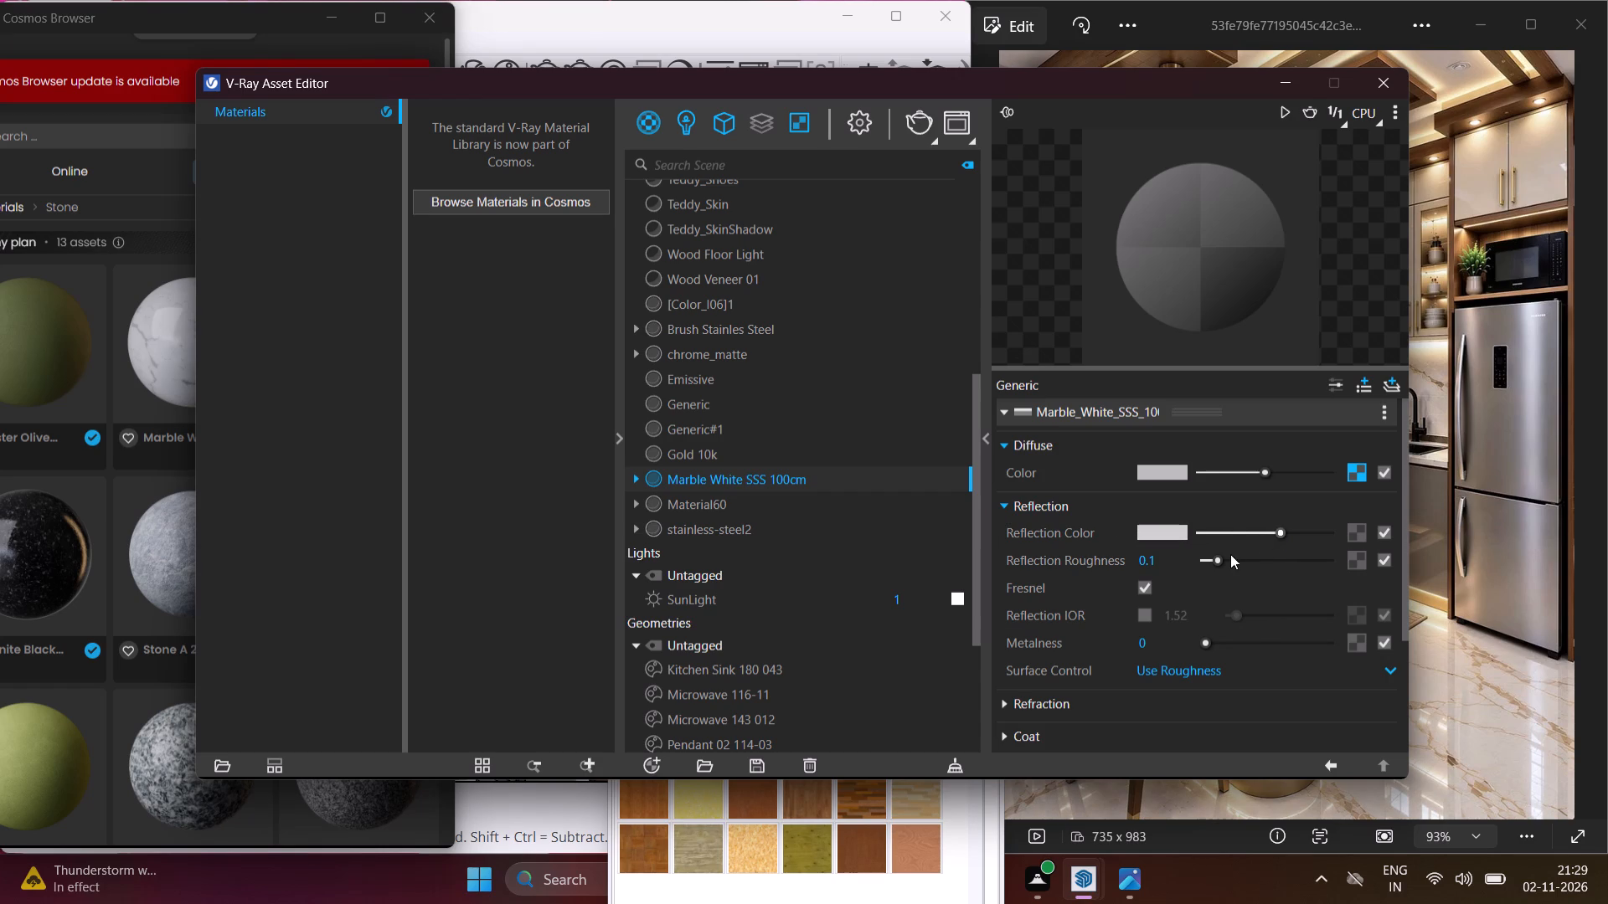
pyautogui.moveTo(1210, 564); pyautogui.dragTo(1307, 573)
pyautogui.click(1142, 611)
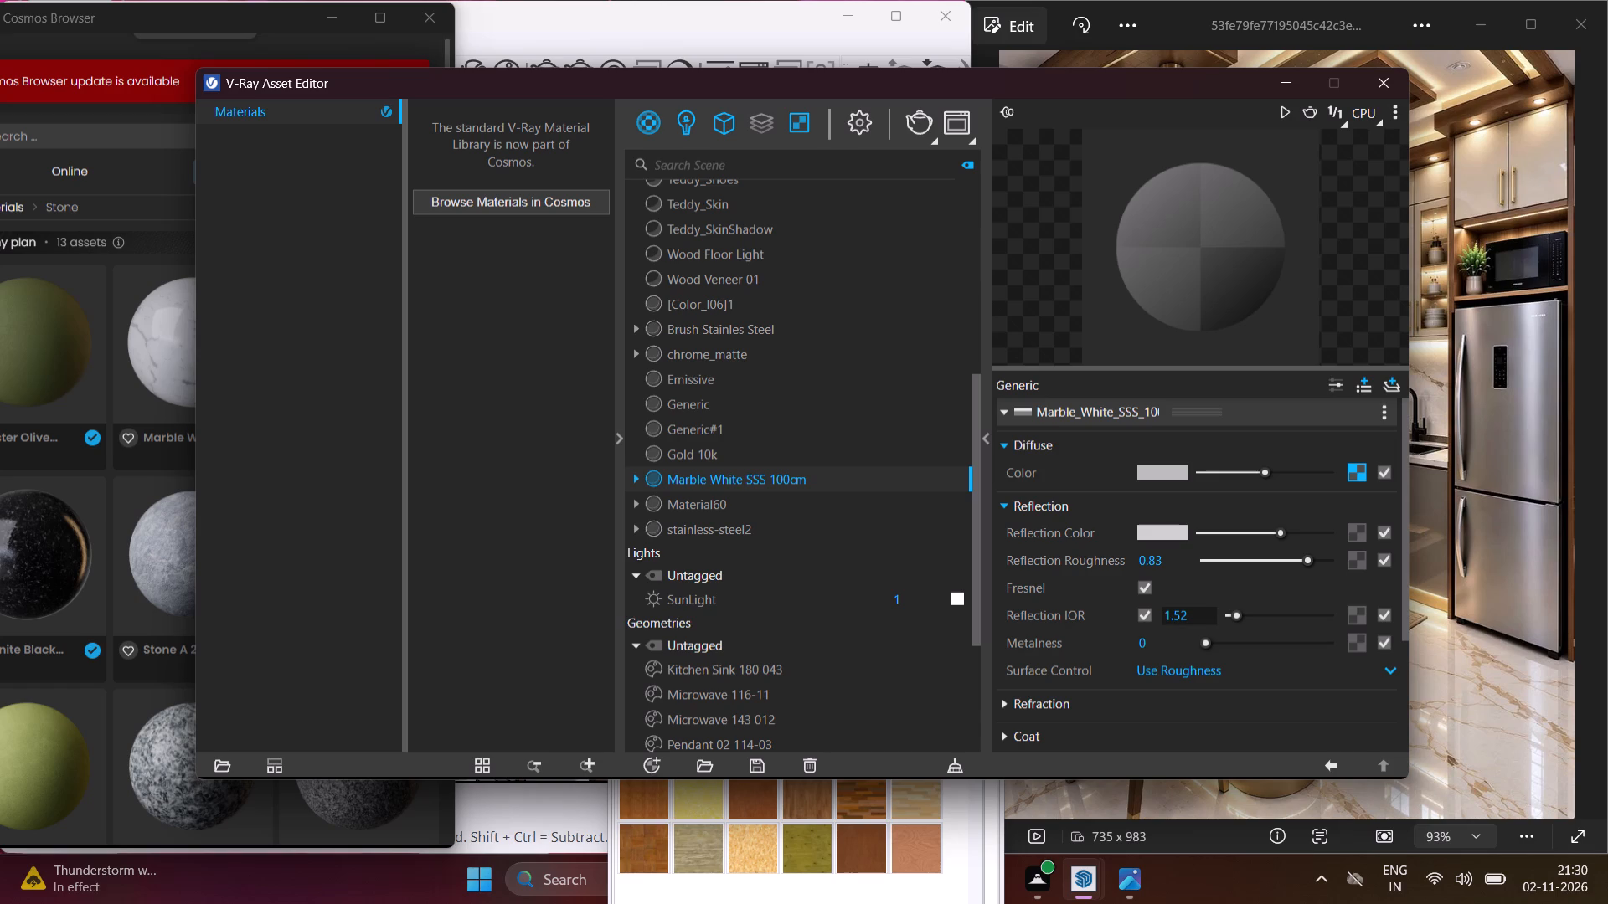
pyautogui.click(1194, 620)
pyautogui.press('BackSpace')
pyautogui.press('BackSpace')
pyautogui.press('BackSpace')
pyautogui.press('BackSpace')
pyautogui.press('4')
pyautogui.press('Return')
pyautogui.doubleClick(822, 481)
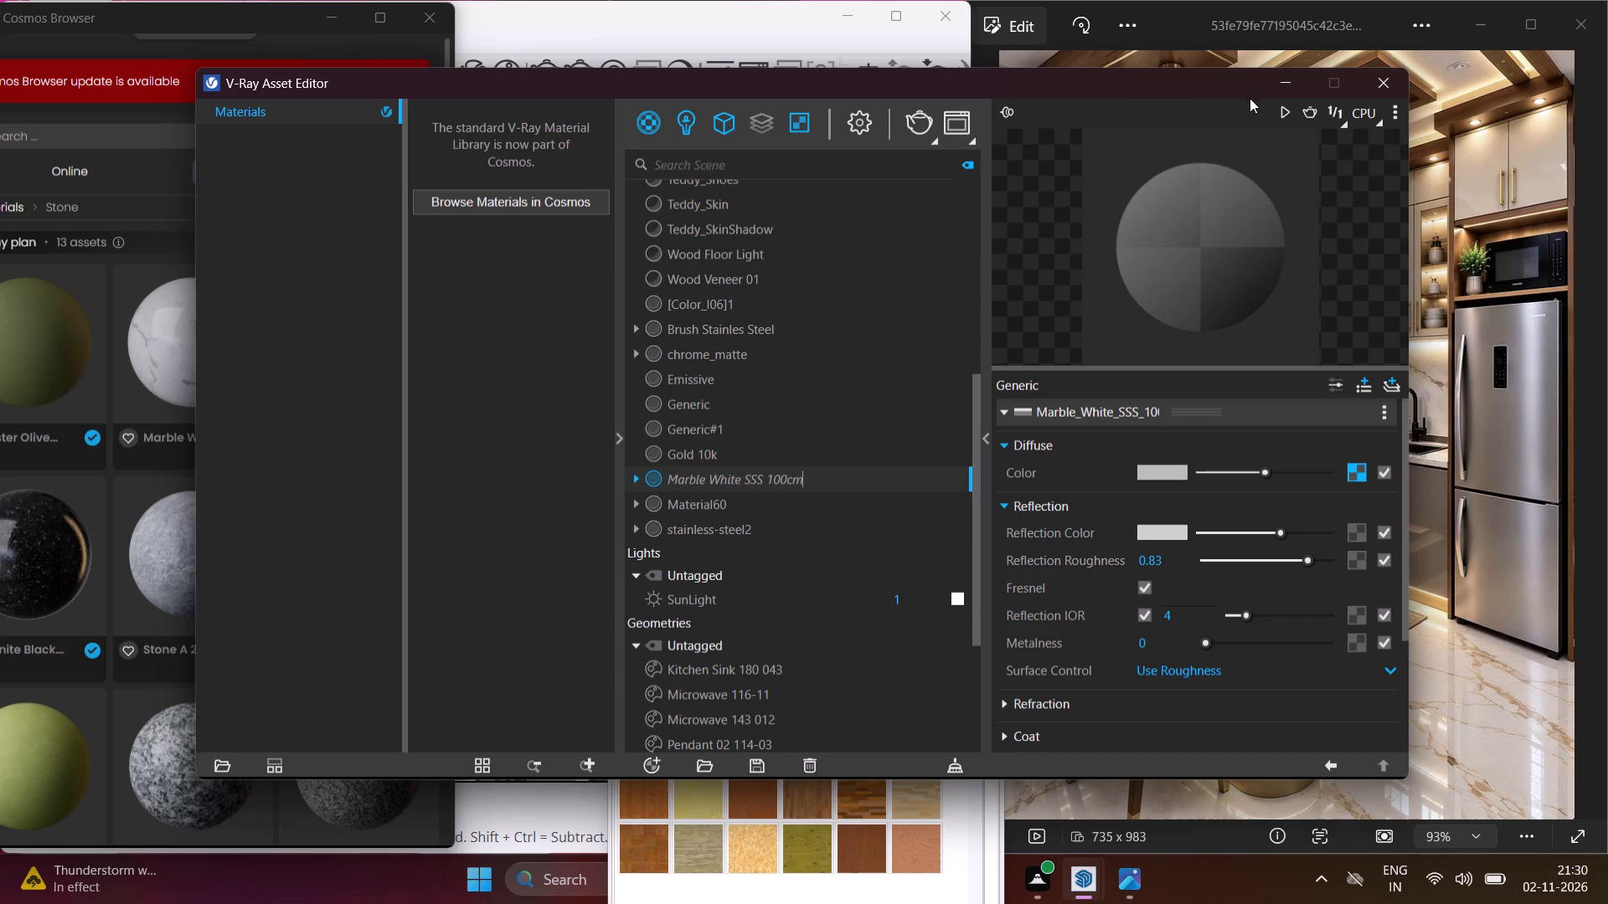
pyautogui.click(1273, 83)
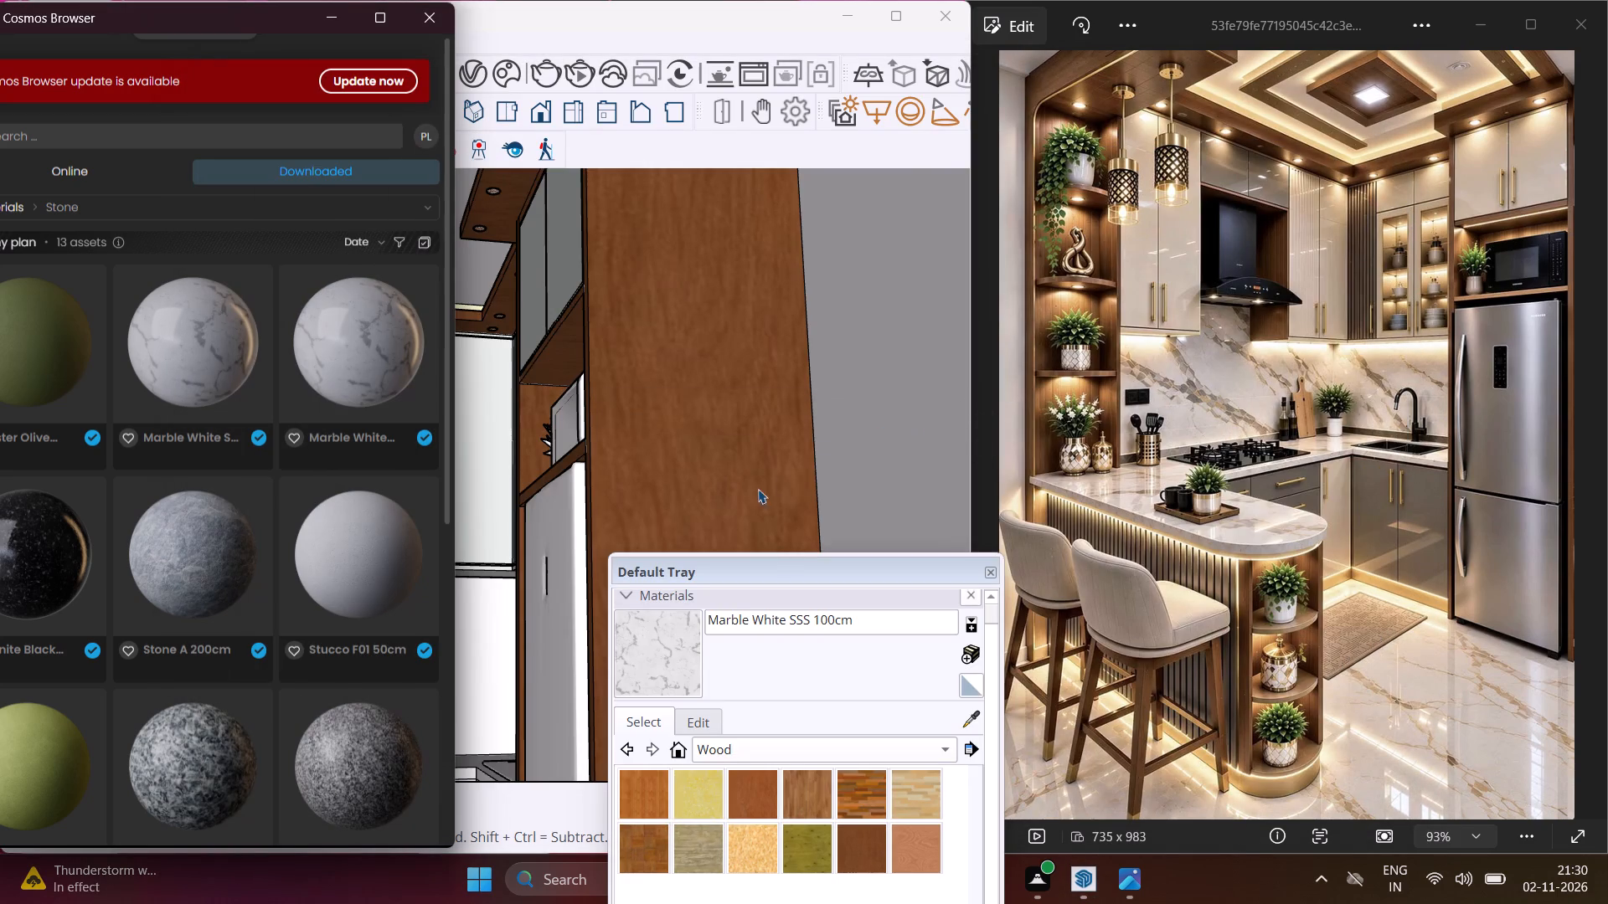
# Paint the floor, the peninsula countertop, the back countertop and the backsplash wall with the Marble White SSS 100cm material.
pyautogui.click(658, 661)
pyautogui.scroll(-5, 664, 383)
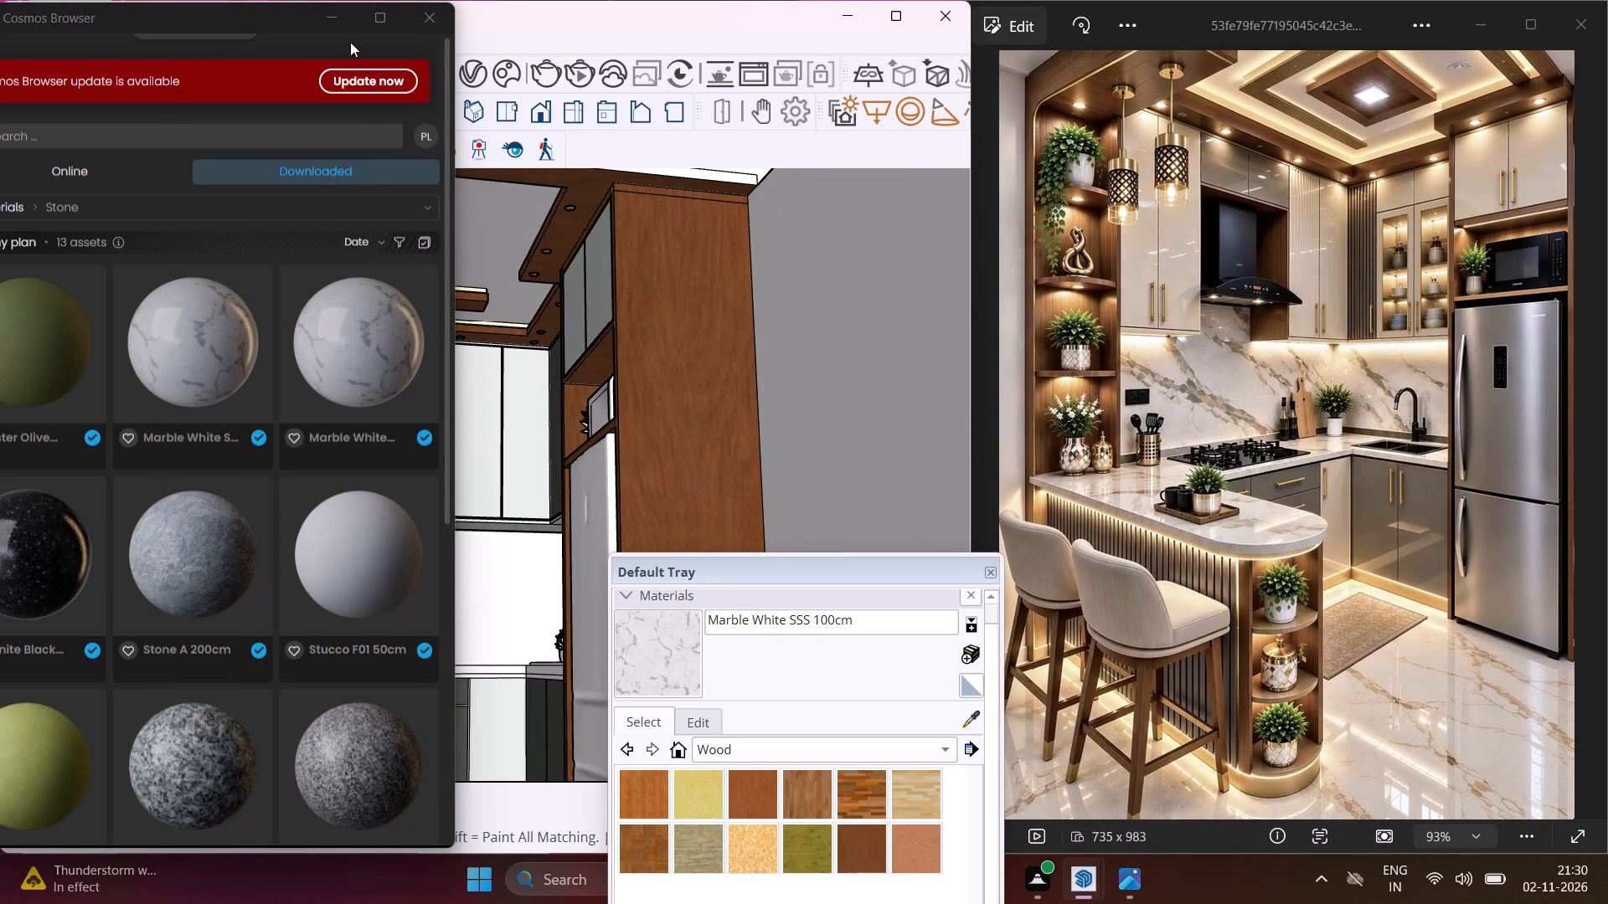
pyautogui.click(334, 14)
pyautogui.scroll(-4, 472, 339)
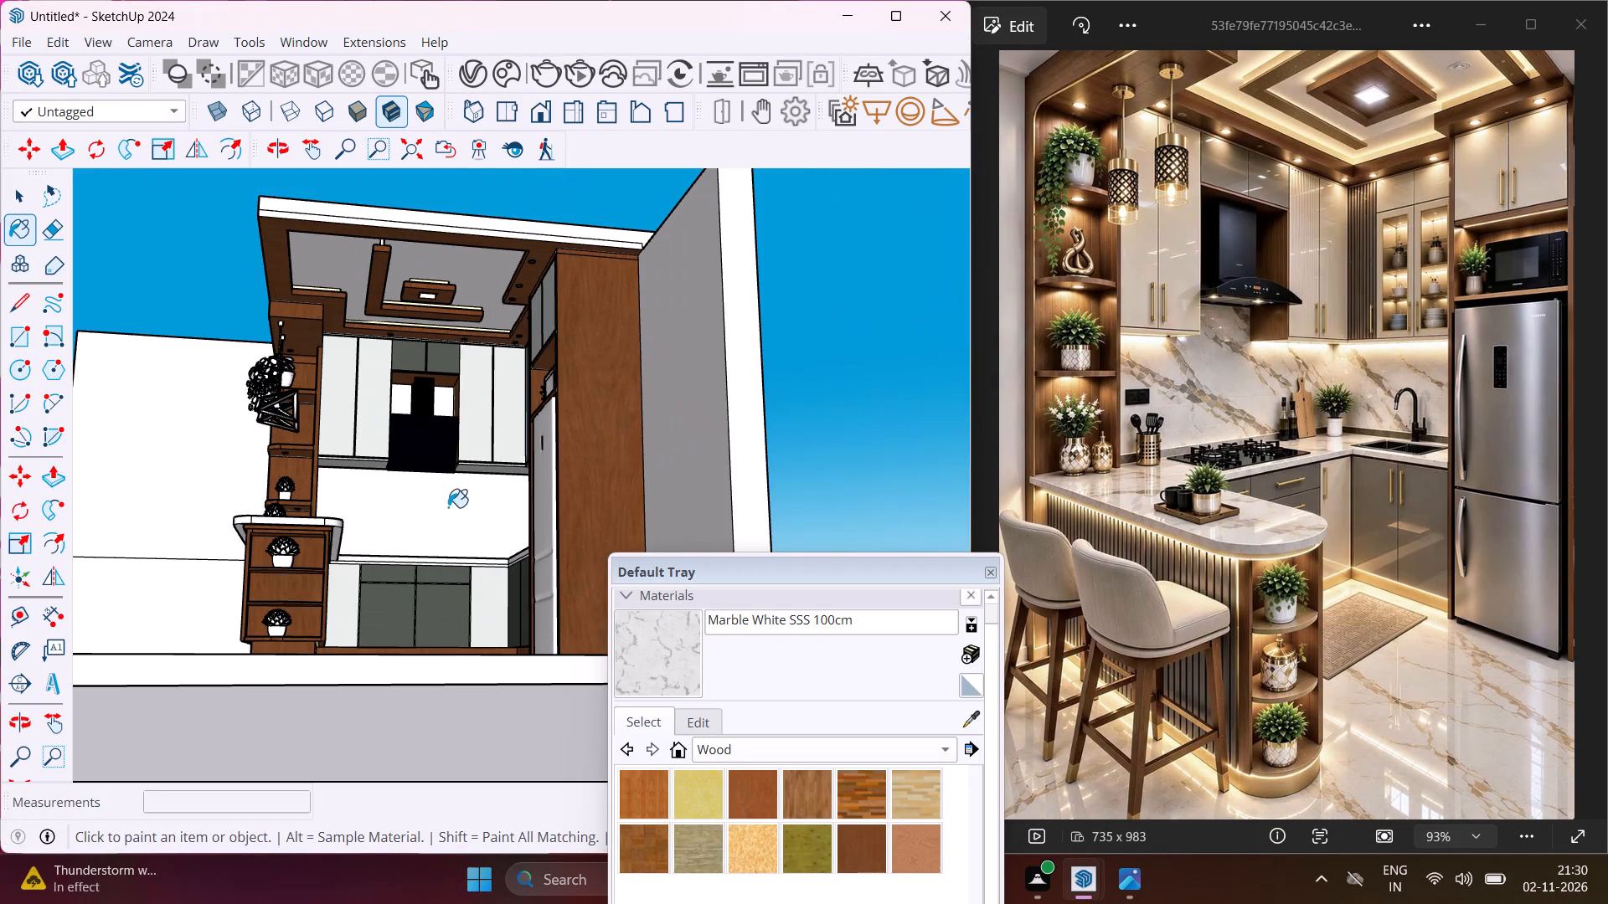
pyautogui.moveTo(446, 511); pyautogui.dragTo(427, 745, button='middle')
pyautogui.scroll(3, 428, 695)
pyautogui.click(428, 695)
pyautogui.scroll(3, 300, 581)
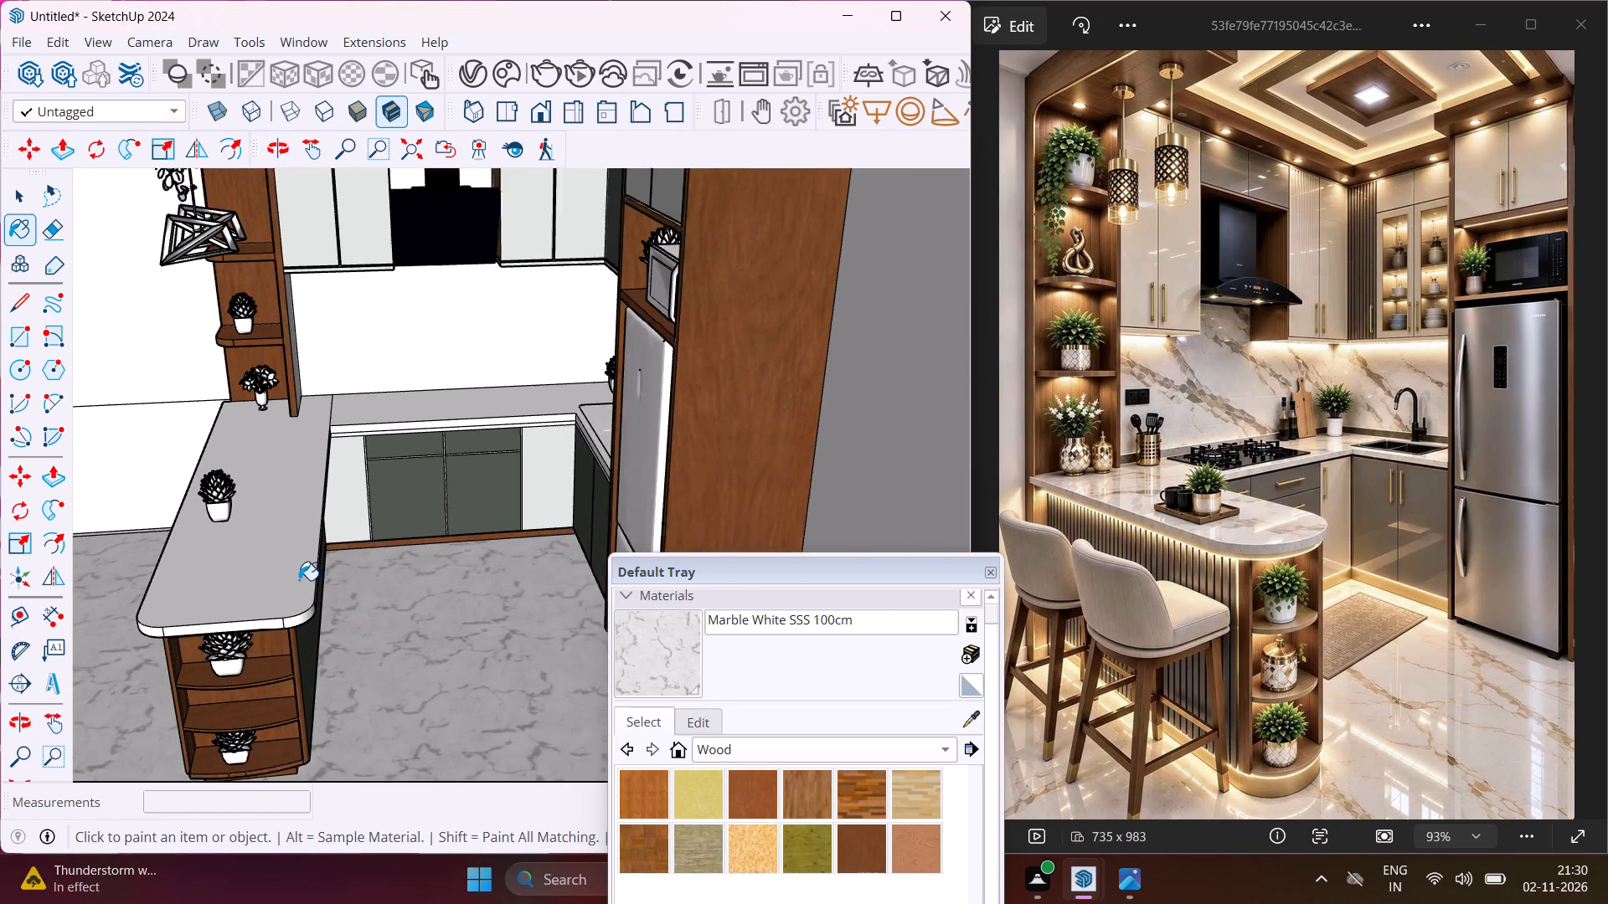
pyautogui.click(291, 573)
pyautogui.click(433, 399)
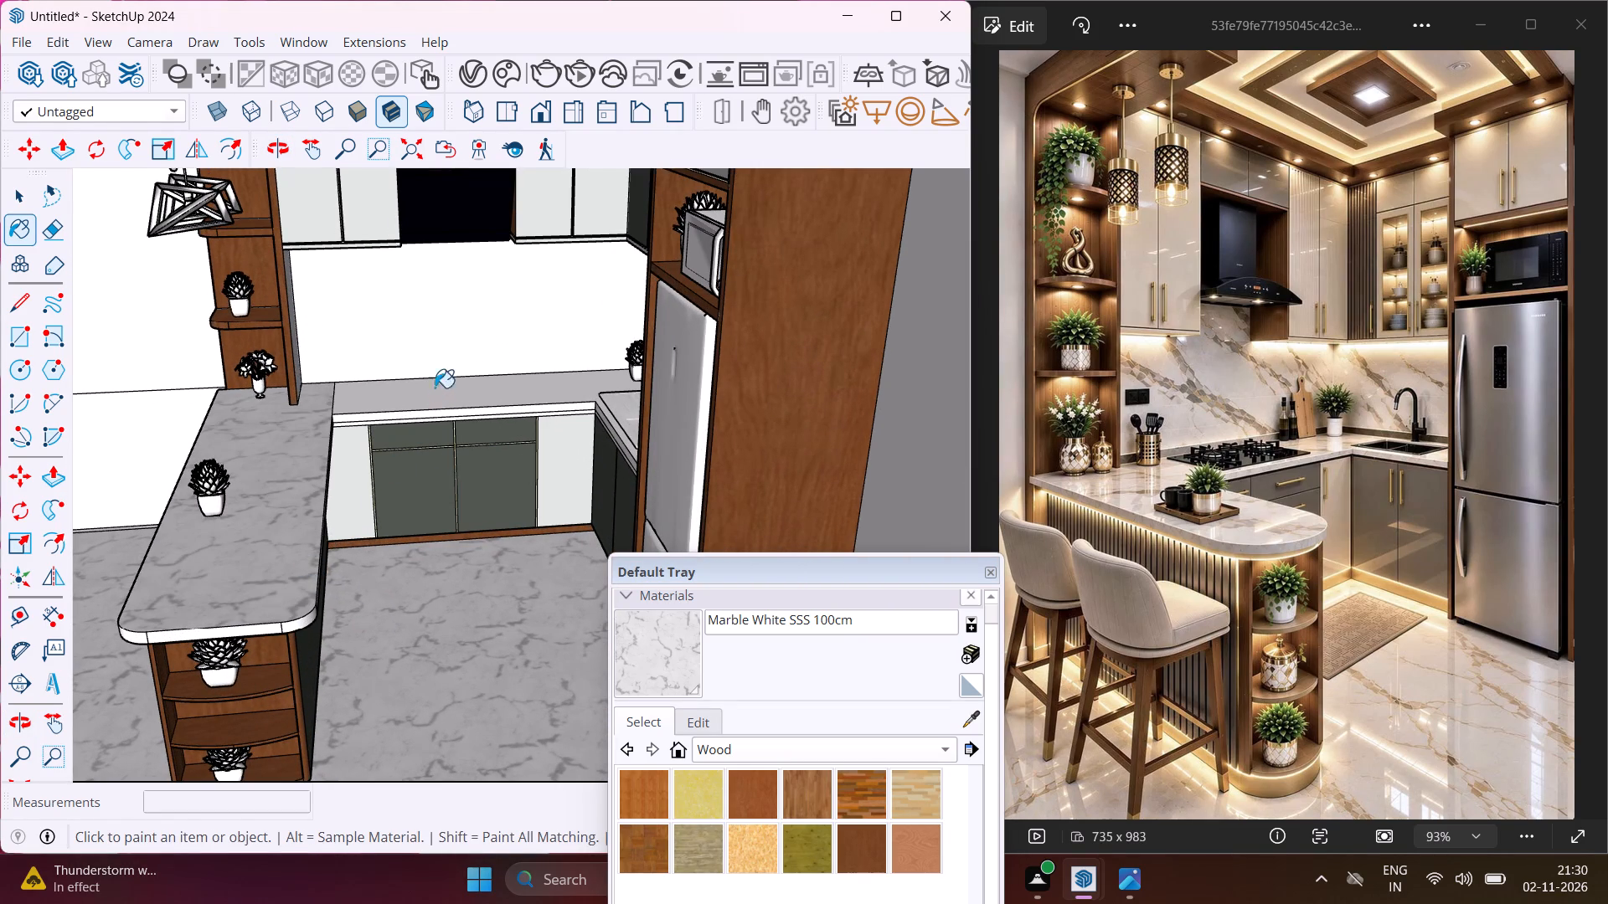
pyautogui.click(438, 316)
# Paint the front edges of the sink-side countertop and the back countertop with Marble White SSS 100cm.
pyautogui.moveTo(440, 316); pyautogui.dragTo(593, 336, button='middle')
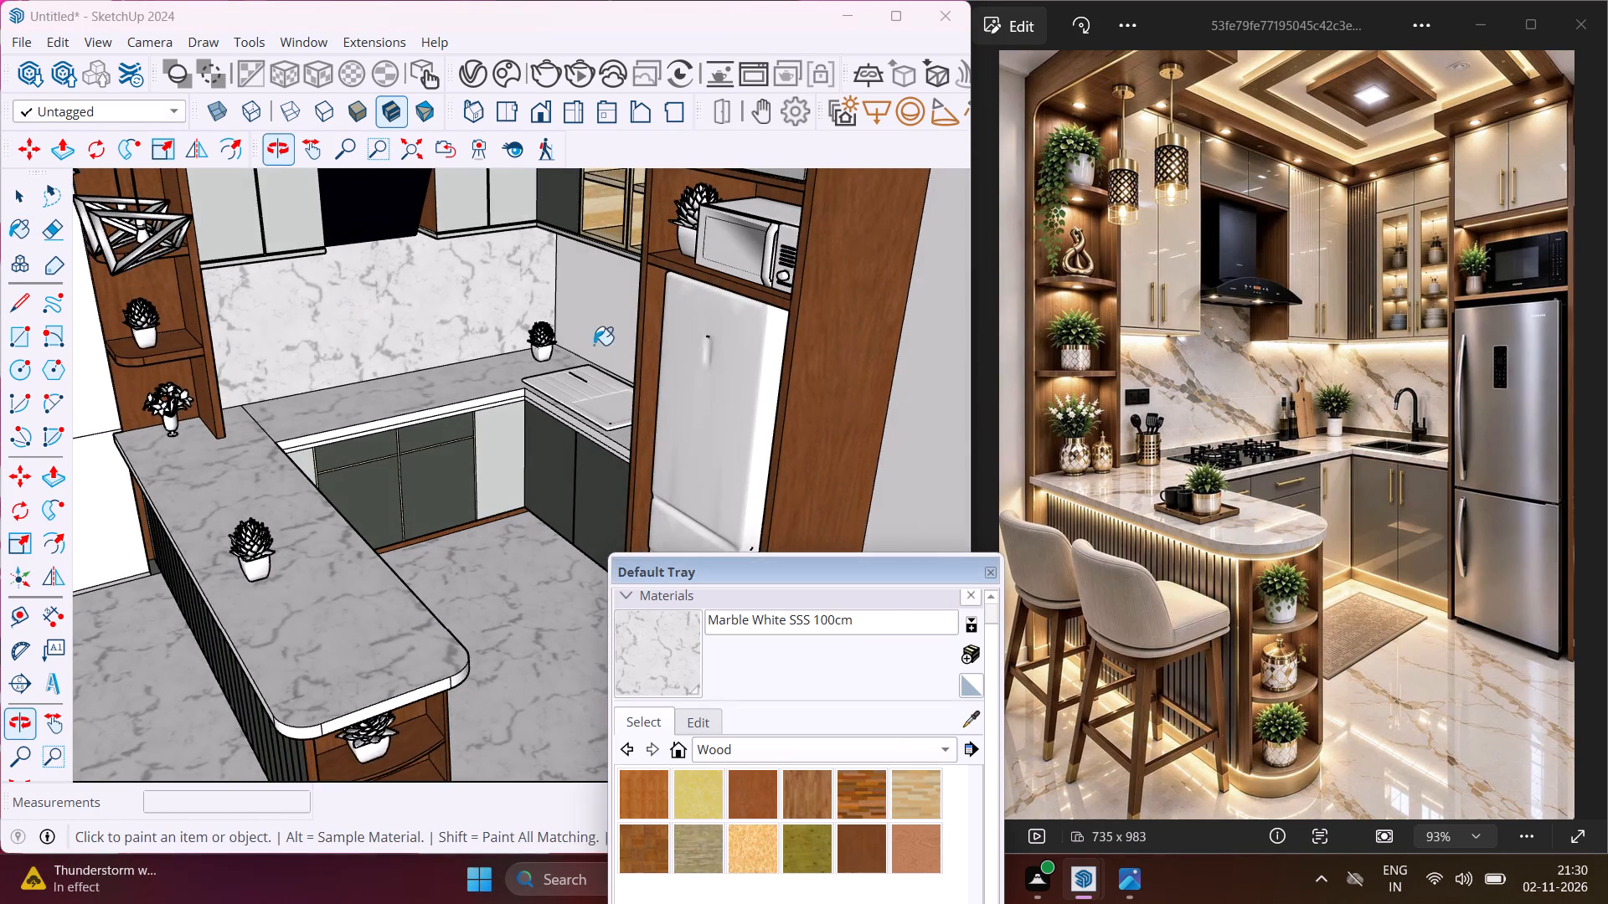
pyautogui.scroll(8, 592, 408)
pyautogui.moveTo(631, 465); pyautogui.dragTo(634, 383, button='middle')
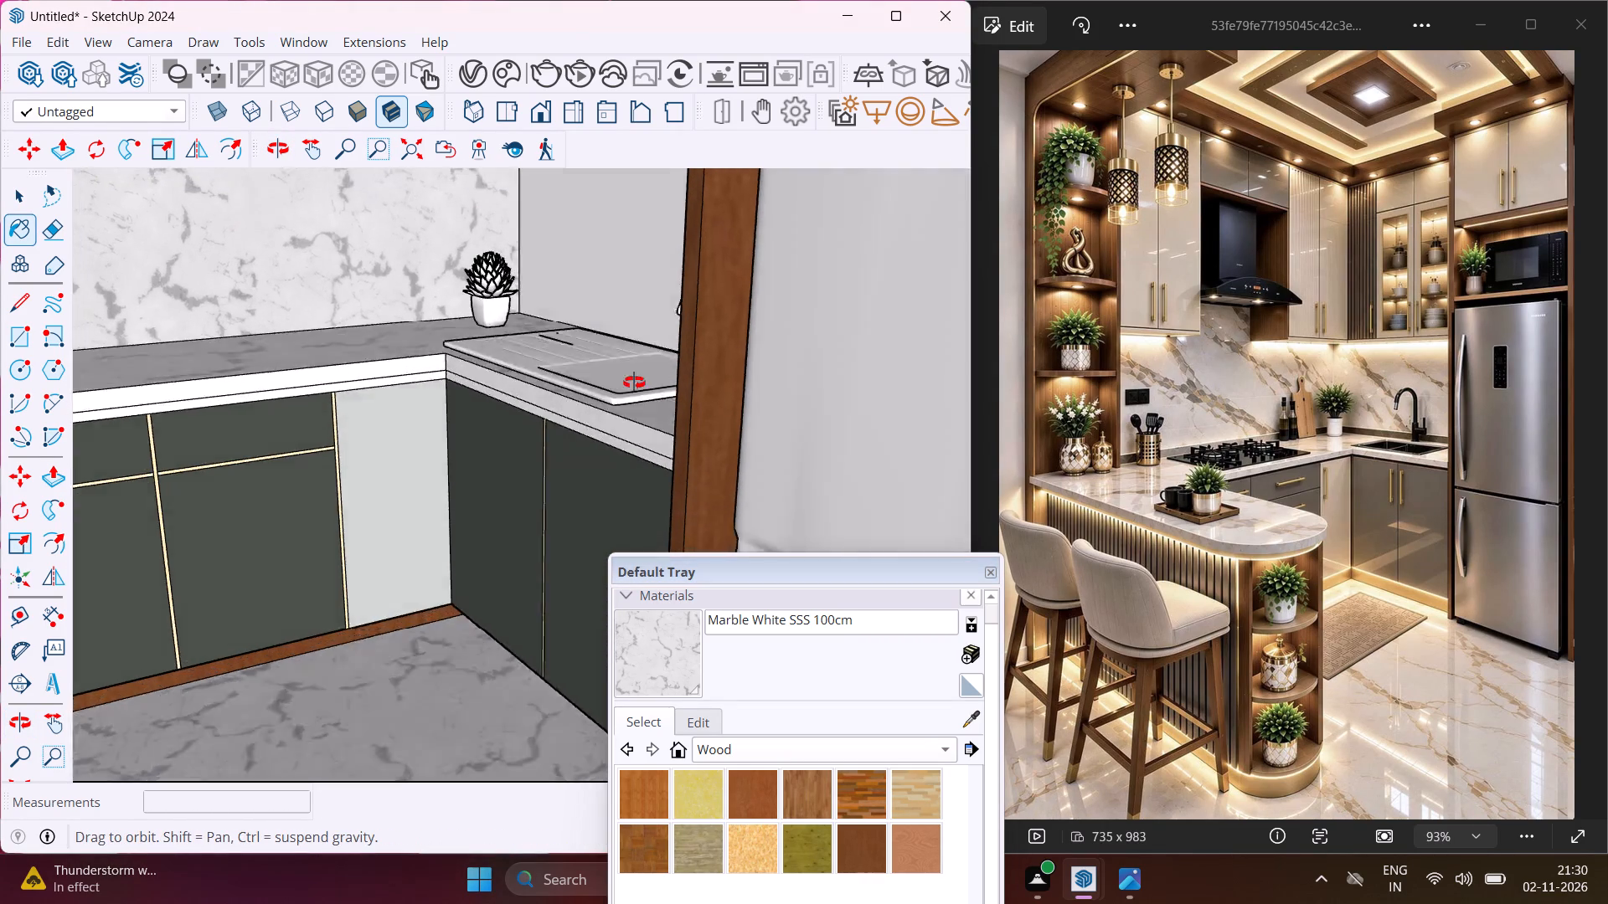
pyautogui.moveTo(634, 383); pyautogui.dragTo(652, 326, button='middle')
pyautogui.scroll(3, 653, 367)
pyautogui.click(654, 369)
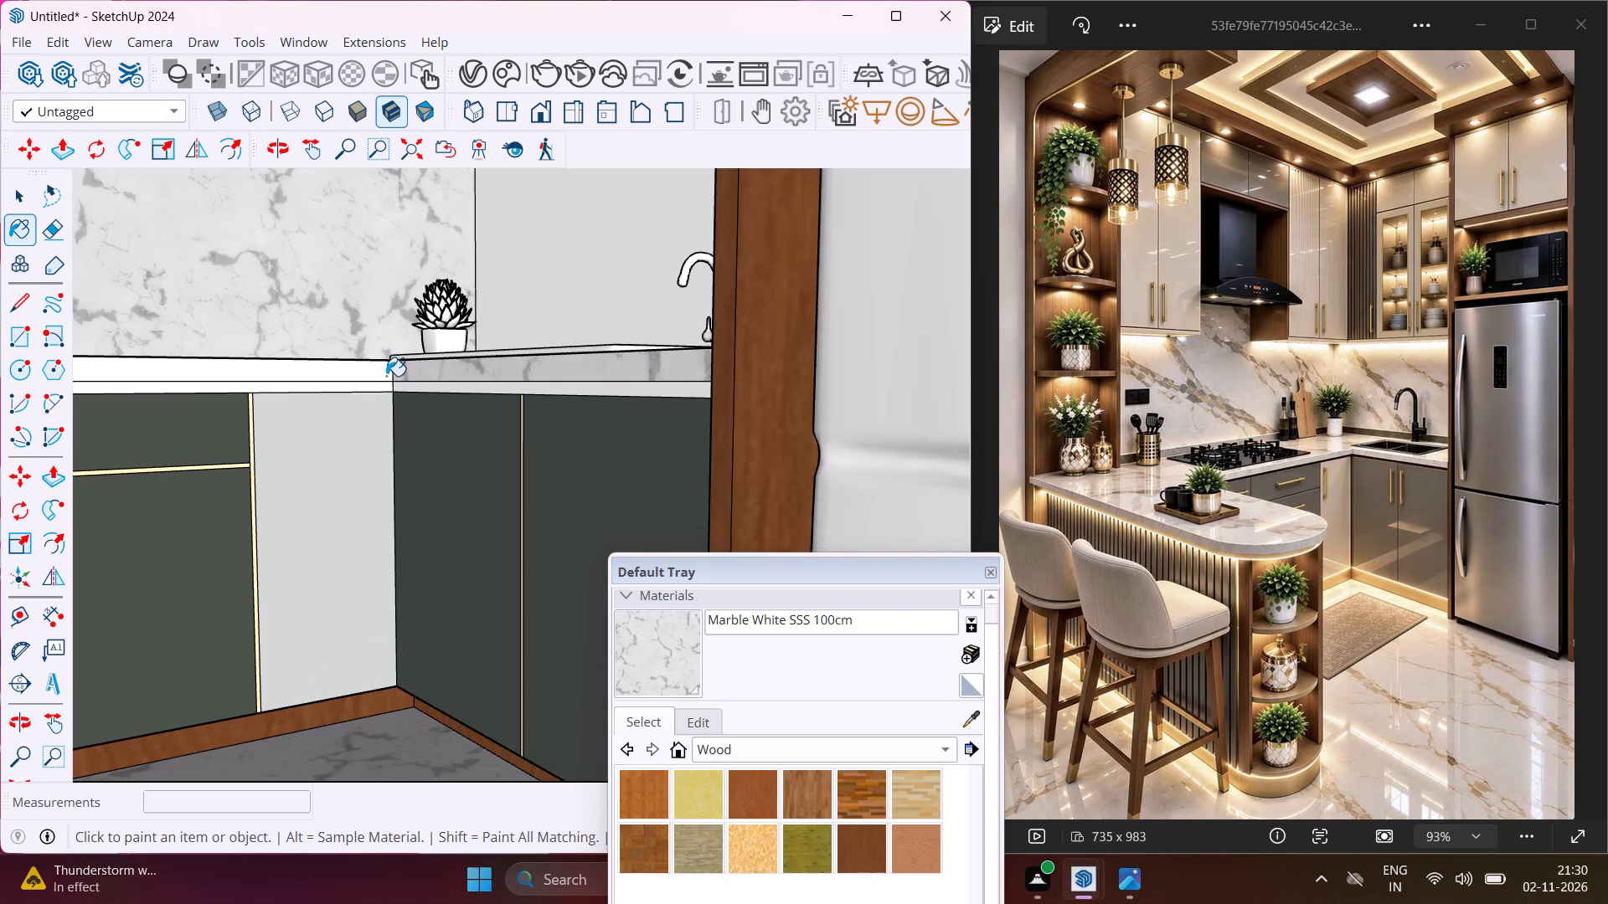
pyautogui.click(379, 371)
# Paint the end edge and rounded corner edges of the peninsula countertop with Marble White SSS 100cm.
pyautogui.scroll(-10, 397, 350)
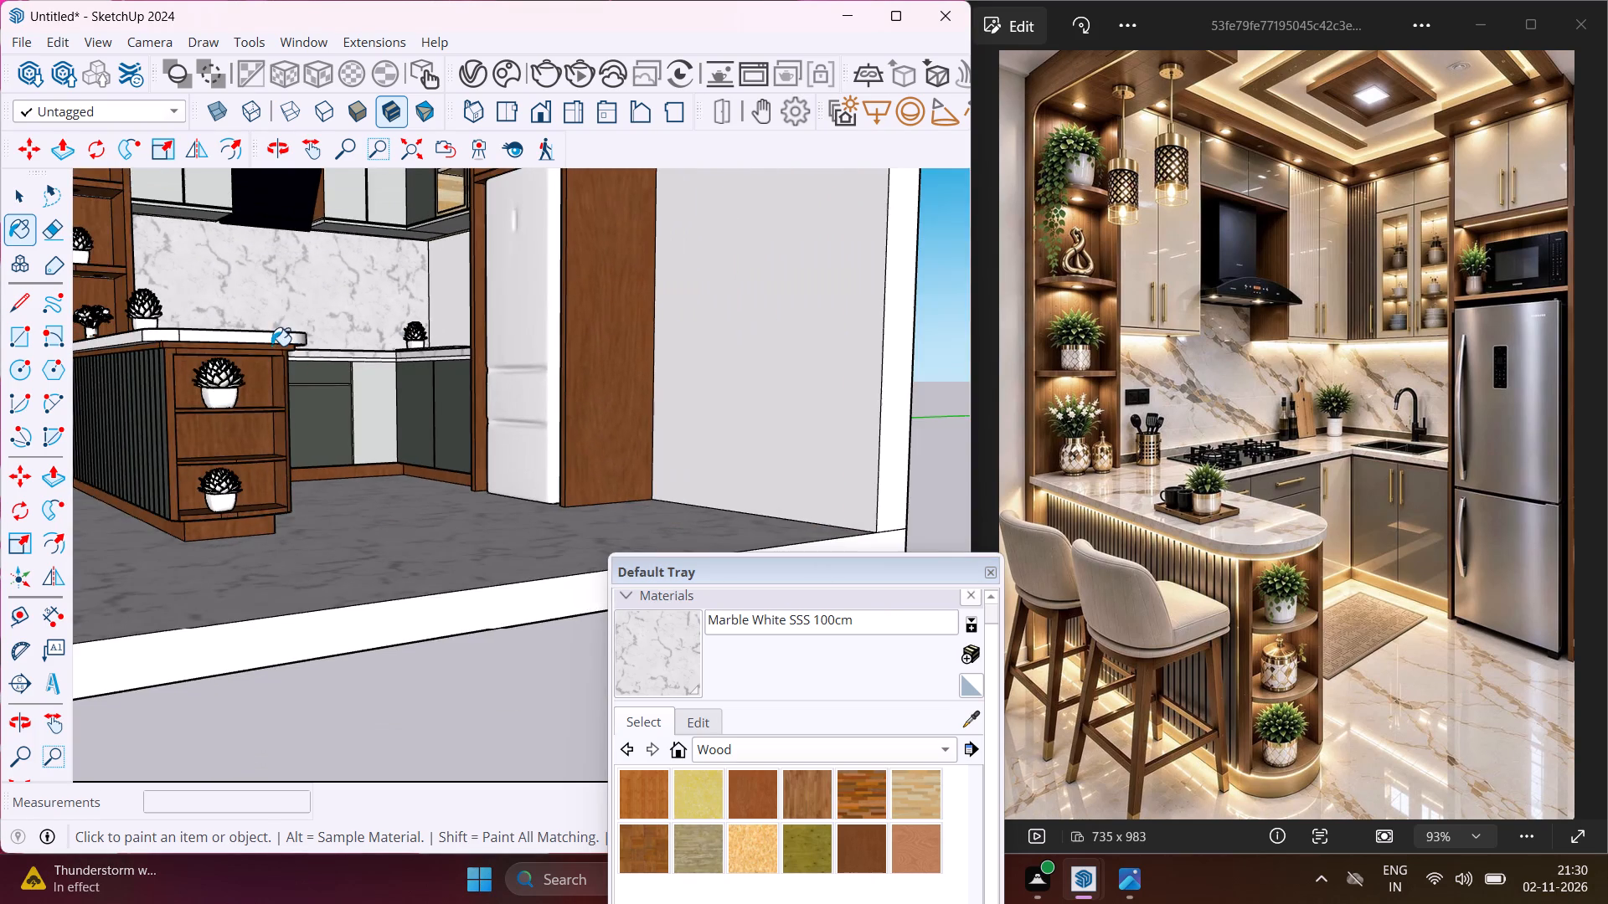
pyautogui.scroll(5, 271, 346)
pyautogui.click(234, 336)
pyautogui.click(315, 337)
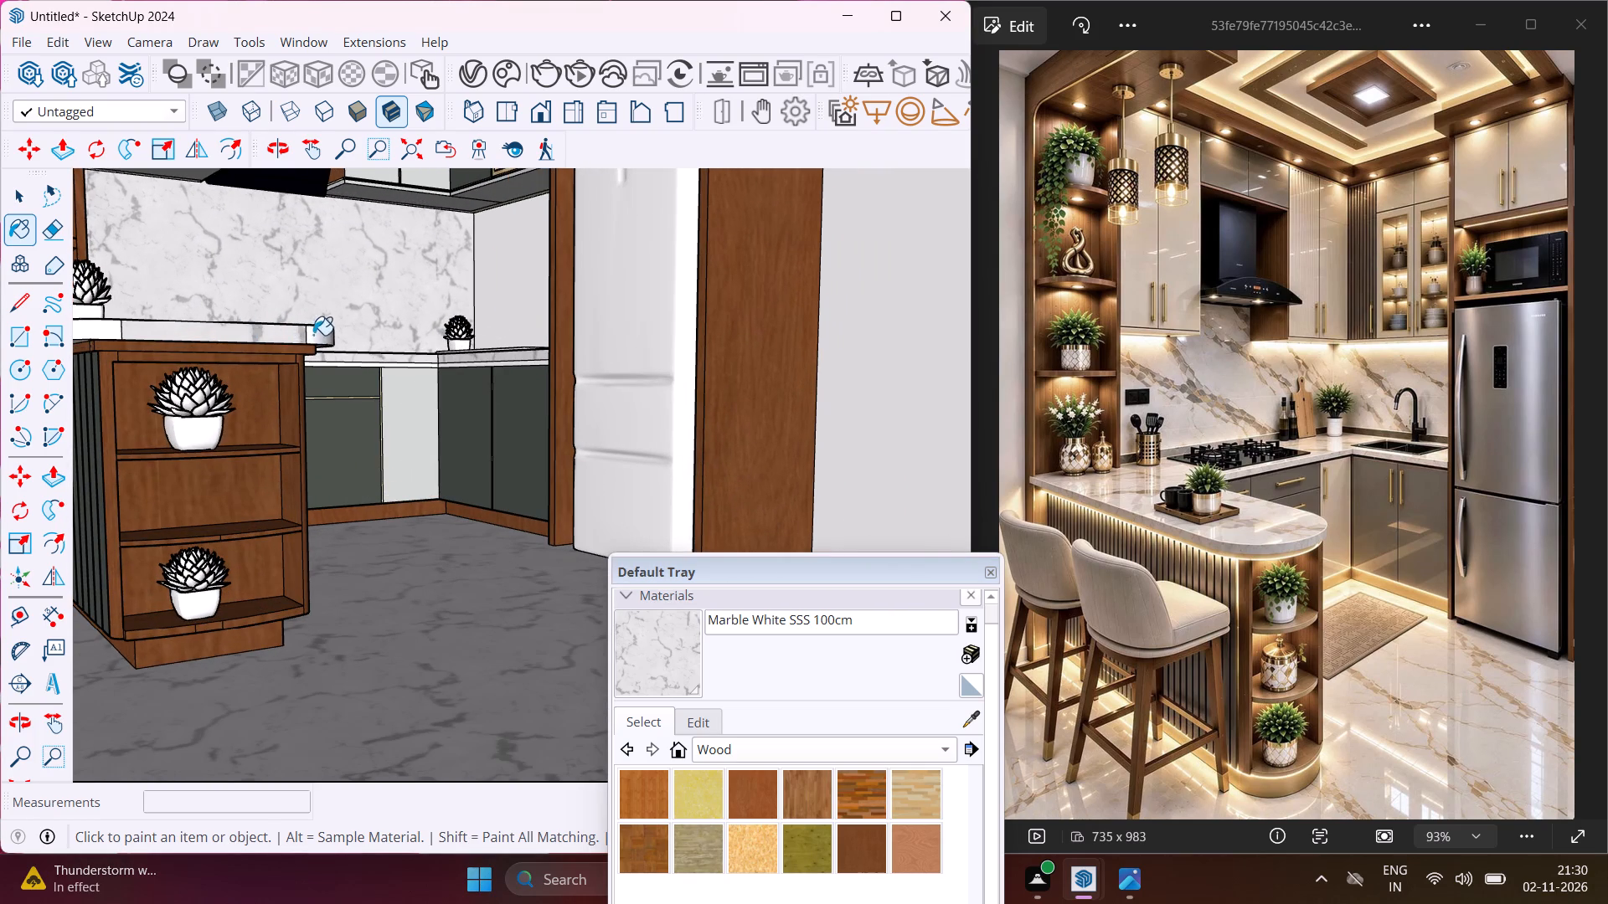
pyautogui.click(97, 333)
# Paint the underside of the peninsula countertop around its rounded end with Marble White SSS 100cm.
pyautogui.moveTo(97, 333); pyautogui.dragTo(198, 263, button='middle')
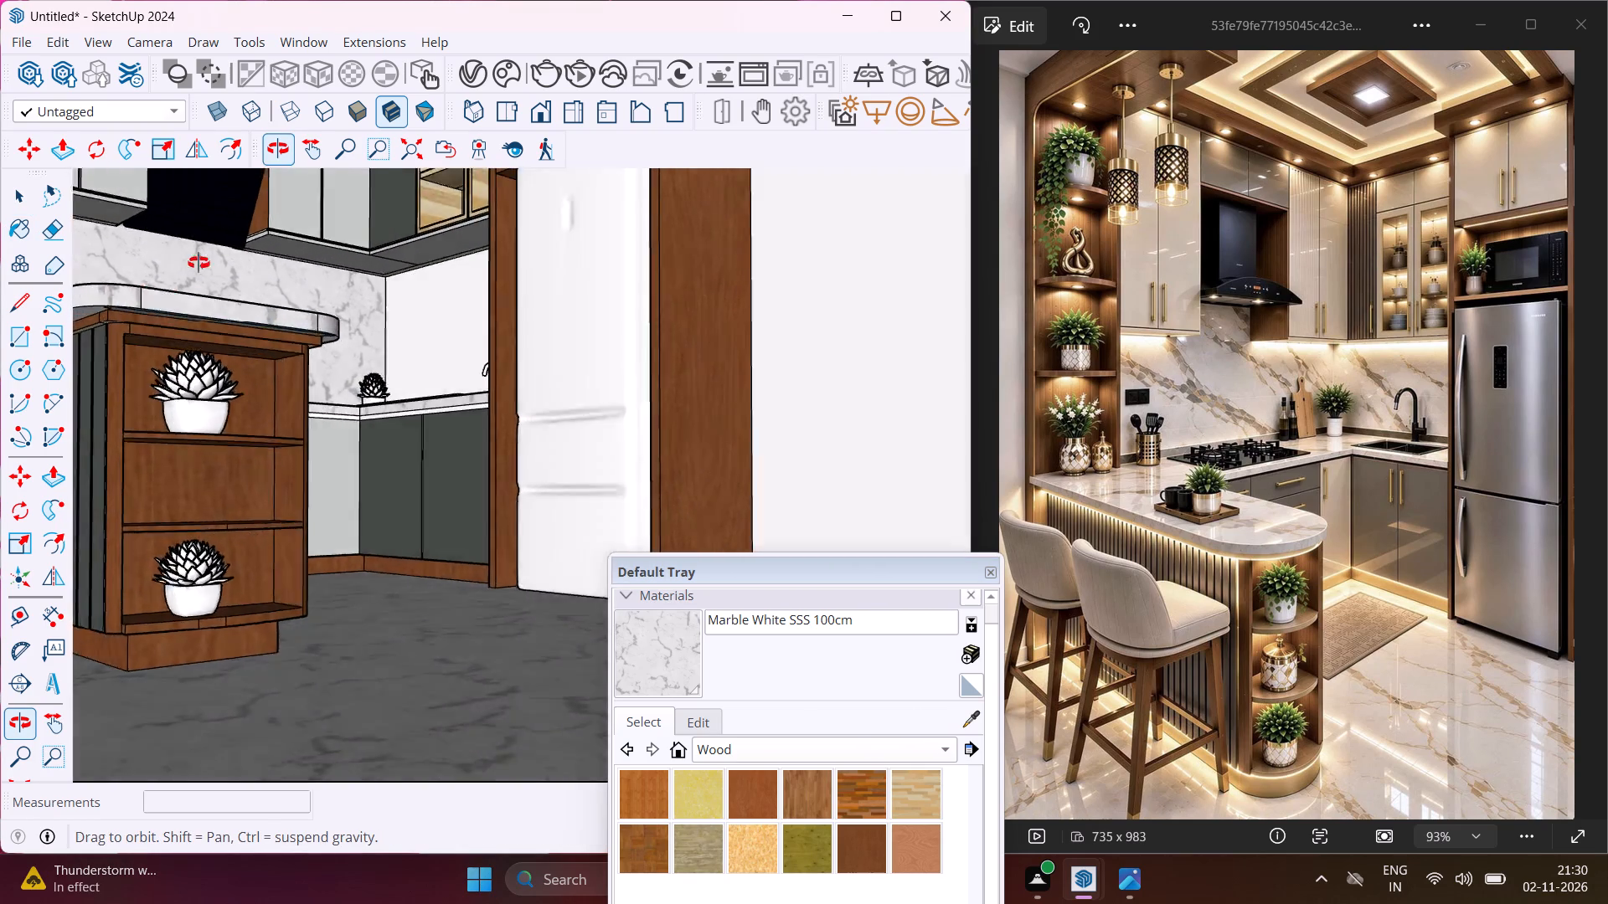
pyautogui.moveTo(198, 263); pyautogui.dragTo(255, 215, button='middle')
pyautogui.scroll(5, 214, 236)
pyautogui.click(130, 226)
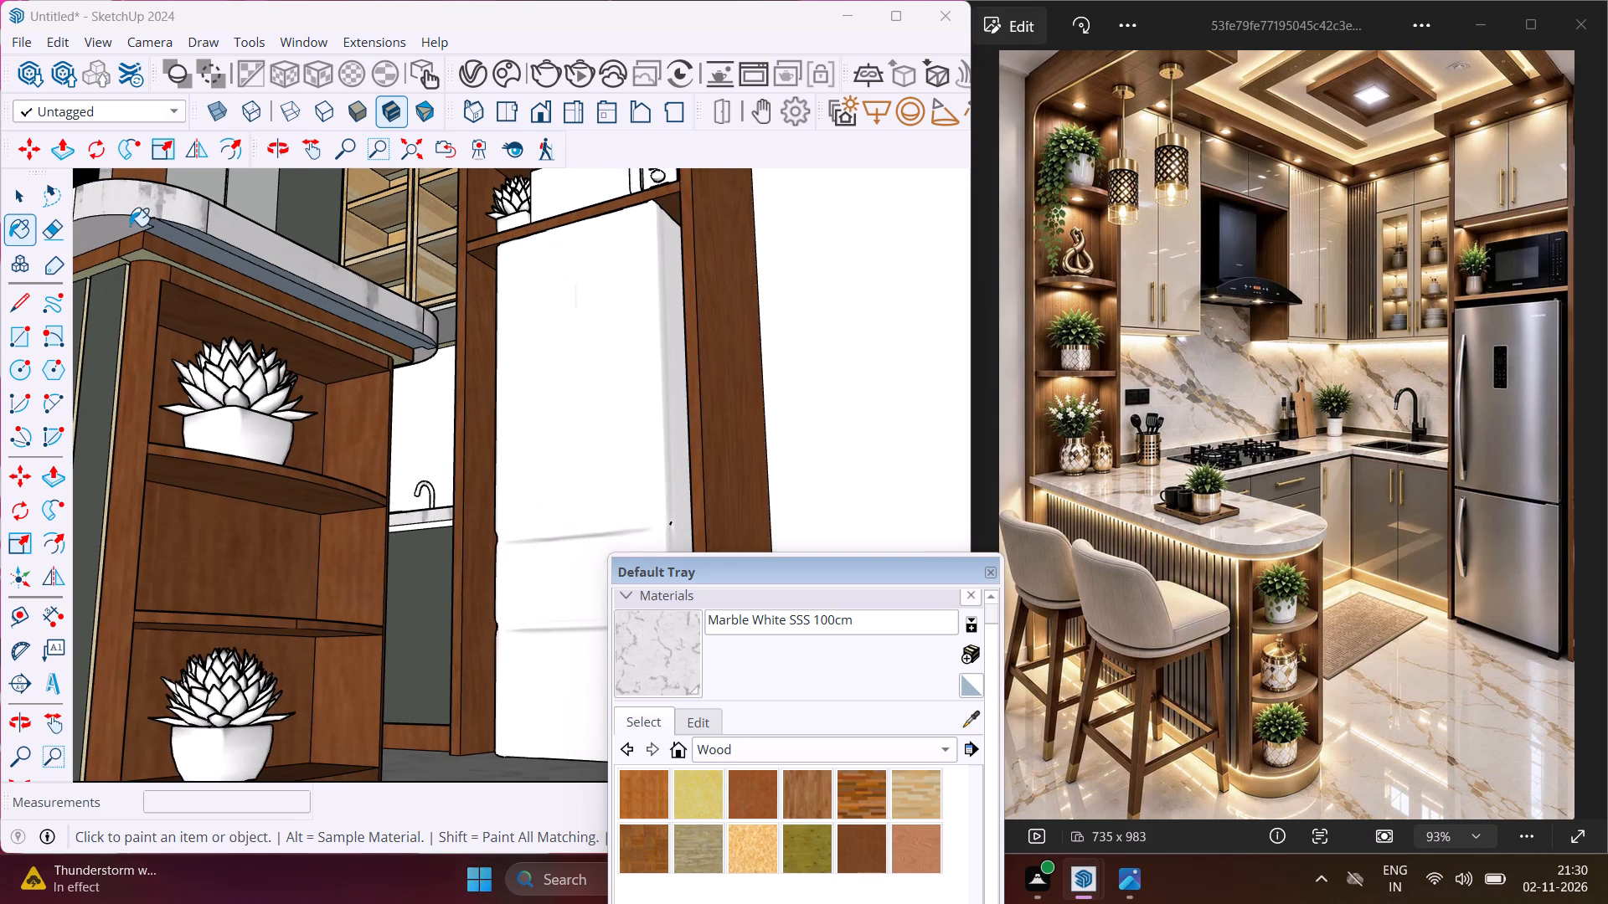
pyautogui.scroll(2, 154, 233)
pyautogui.click(157, 233)
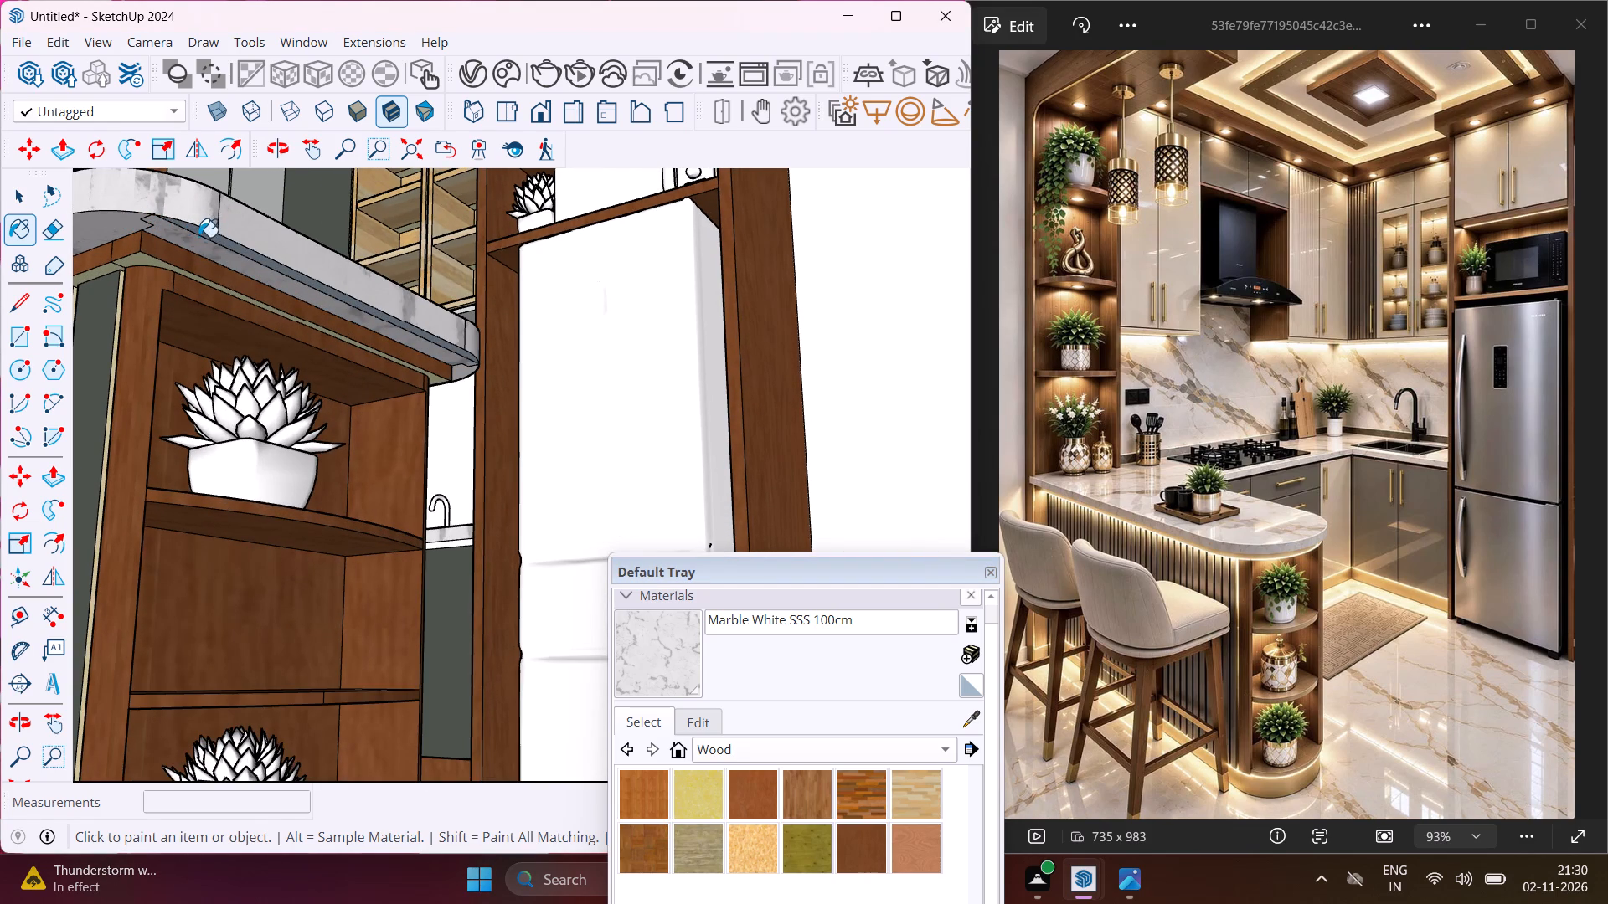
pyautogui.moveTo(437, 360); pyautogui.dragTo(117, 279, button='middle')
pyautogui.scroll(2, 497, 383)
pyautogui.click(585, 420)
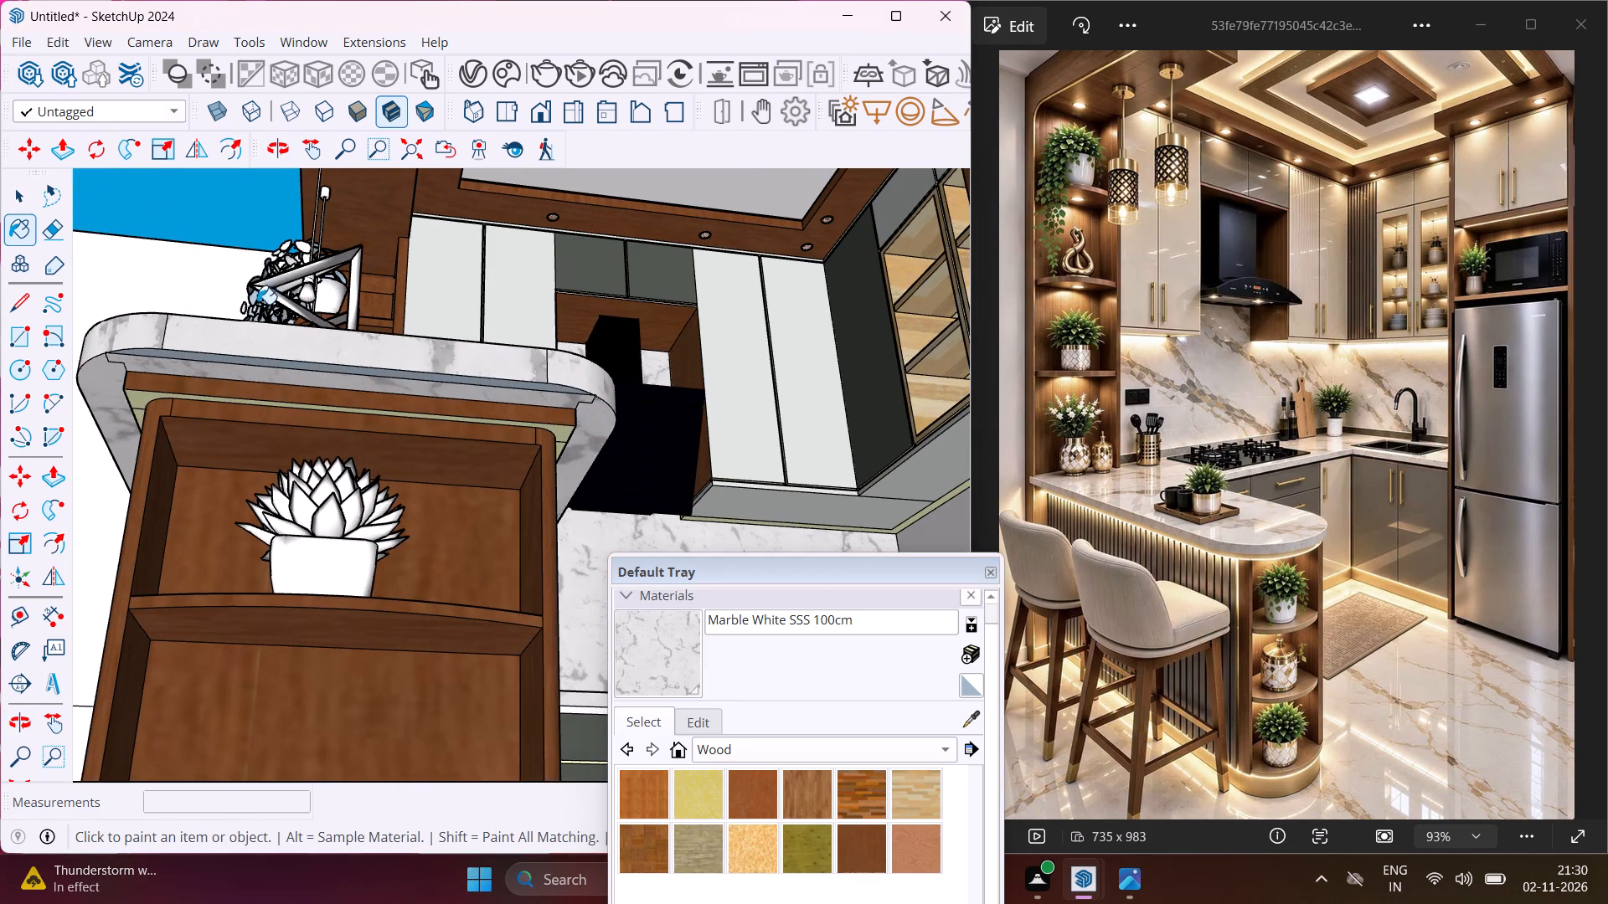
# Paint the narrow wall strip between the backsplash and the open shelf tower with Marble White SSS 100cm.
pyautogui.scroll(-5, 257, 304)
pyautogui.moveTo(355, 308); pyautogui.dragTo(294, 484, button='middle')
pyautogui.scroll(19, 464, 496)
pyautogui.moveTo(421, 517); pyautogui.dragTo(437, 496, button='middle')
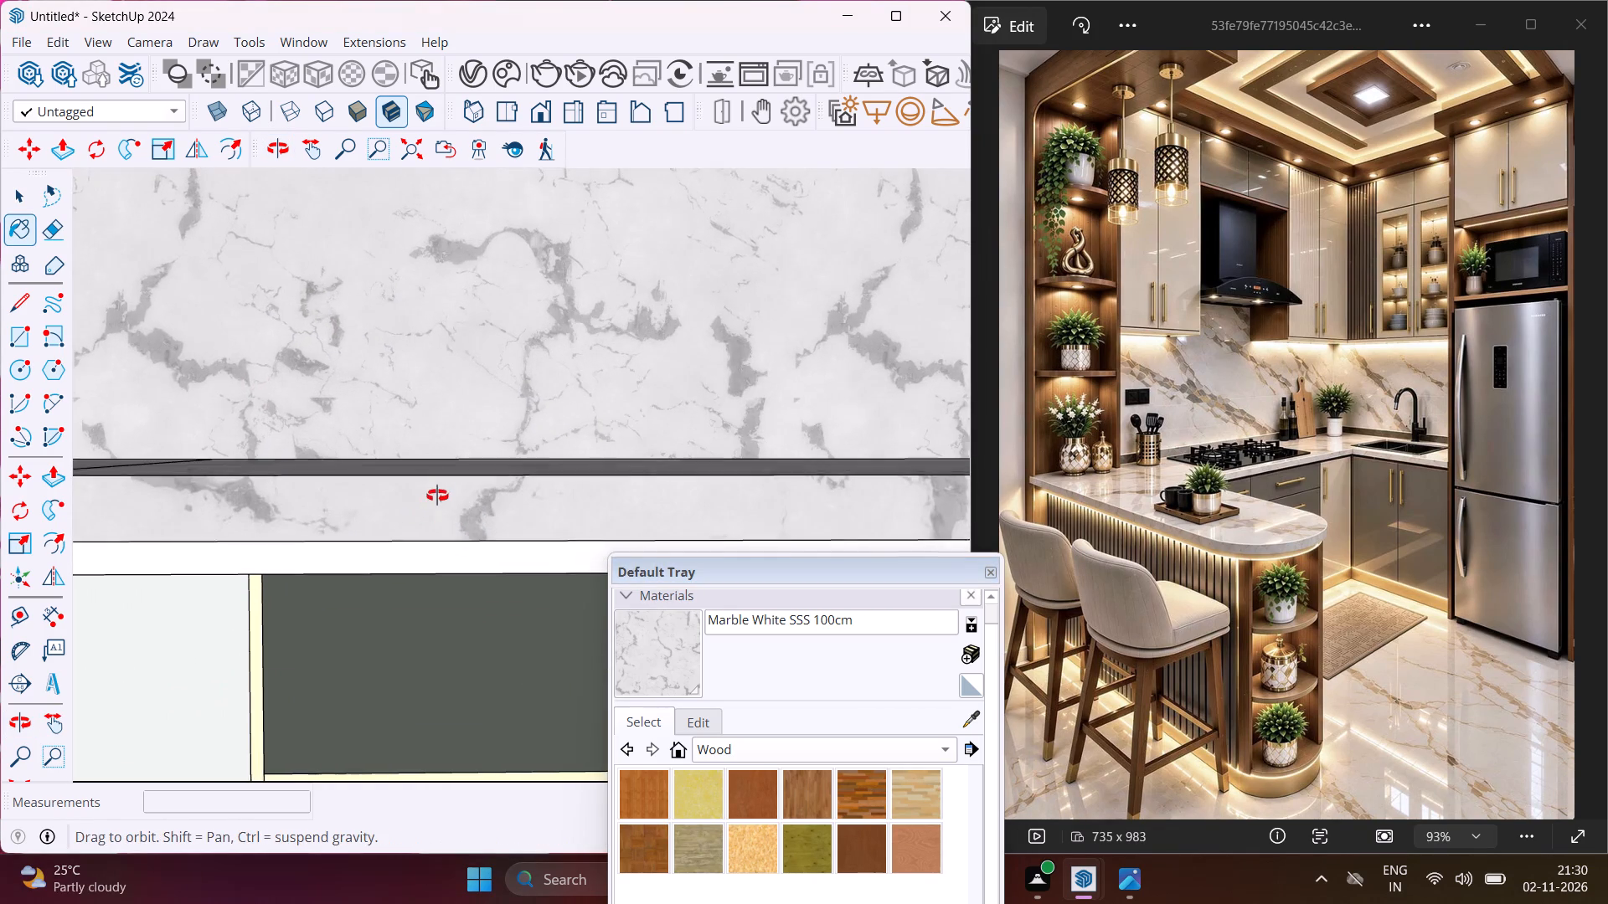
pyautogui.moveTo(437, 496); pyautogui.dragTo(657, 347, button='middle')
pyautogui.scroll(1, 450, 429)
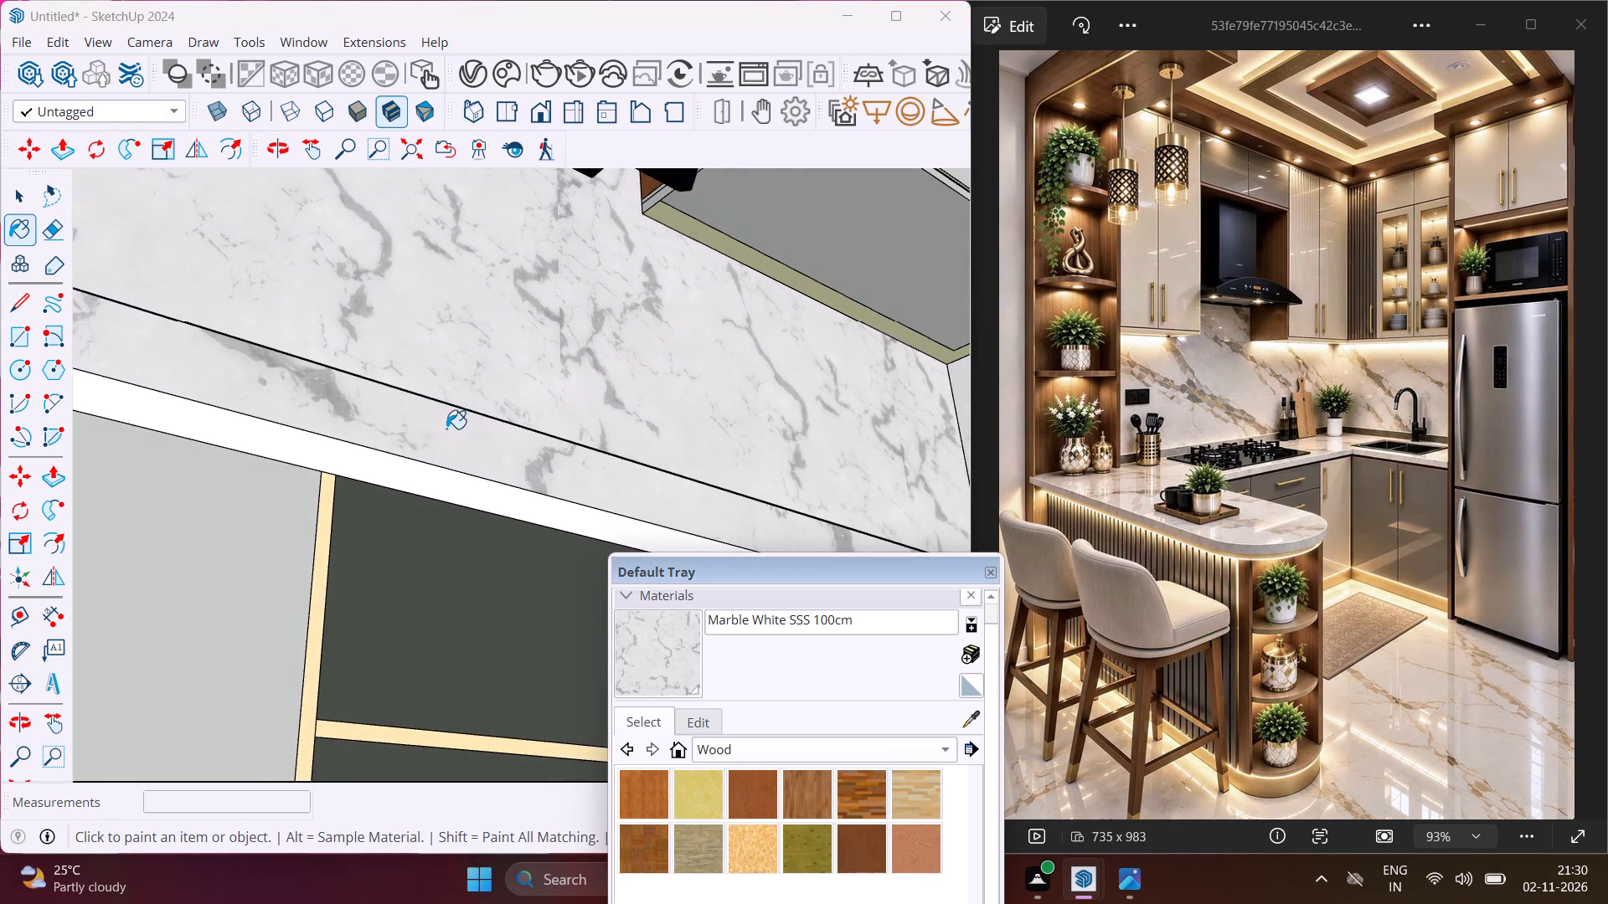
pyautogui.scroll(2, 446, 429)
pyautogui.scroll(-4, 317, 429)
pyautogui.moveTo(410, 426); pyautogui.dragTo(226, 627, button='middle')
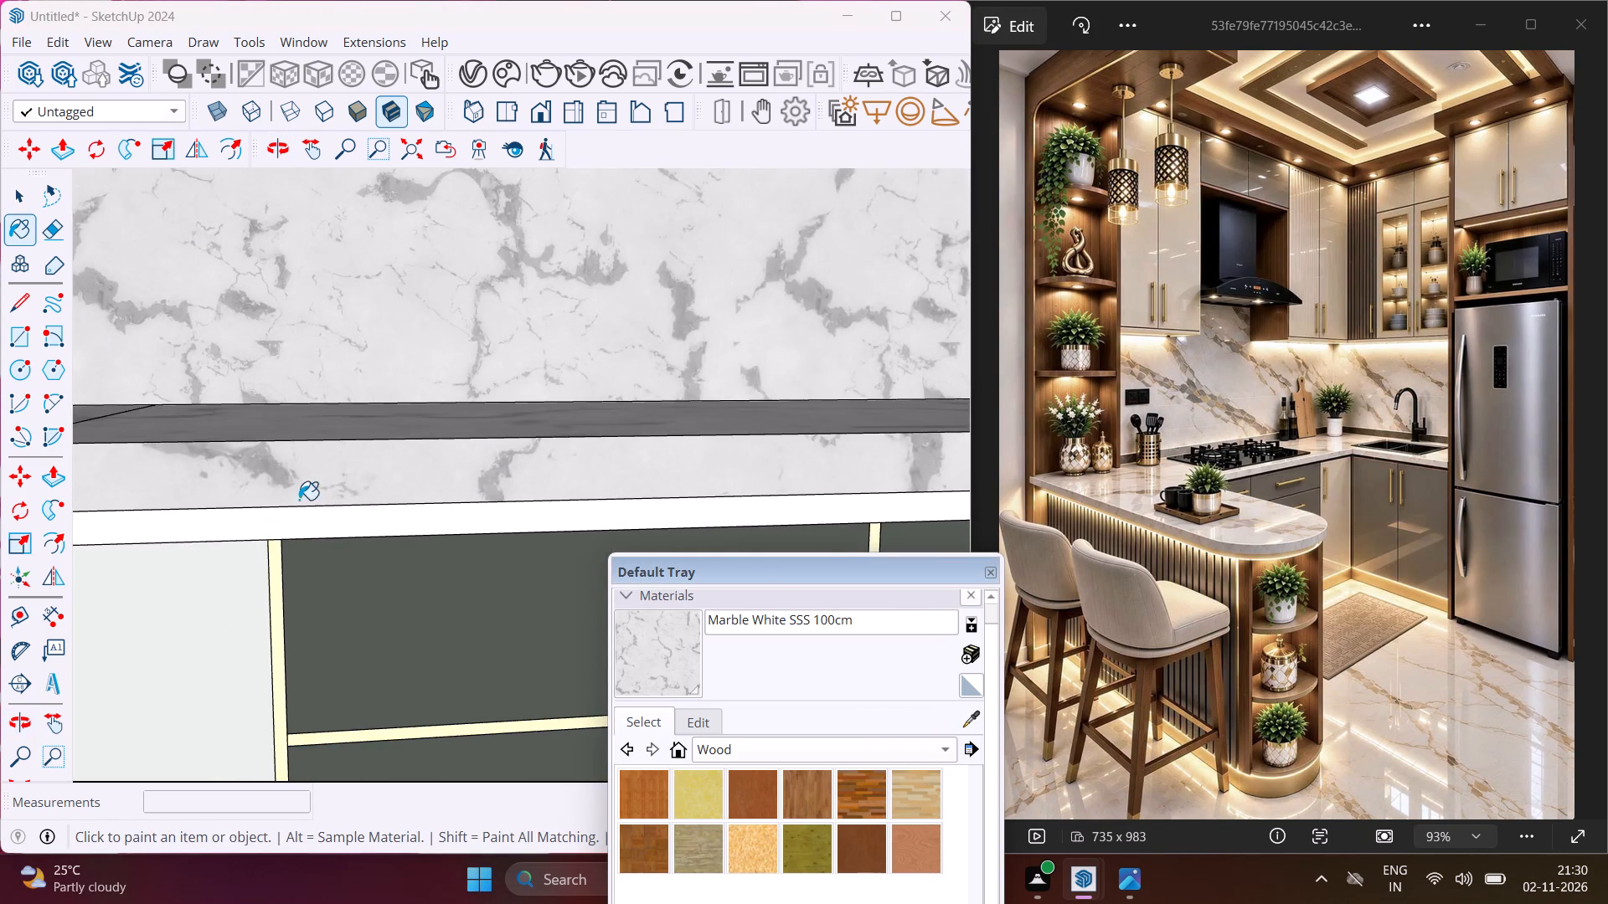
pyautogui.scroll(-17, 299, 500)
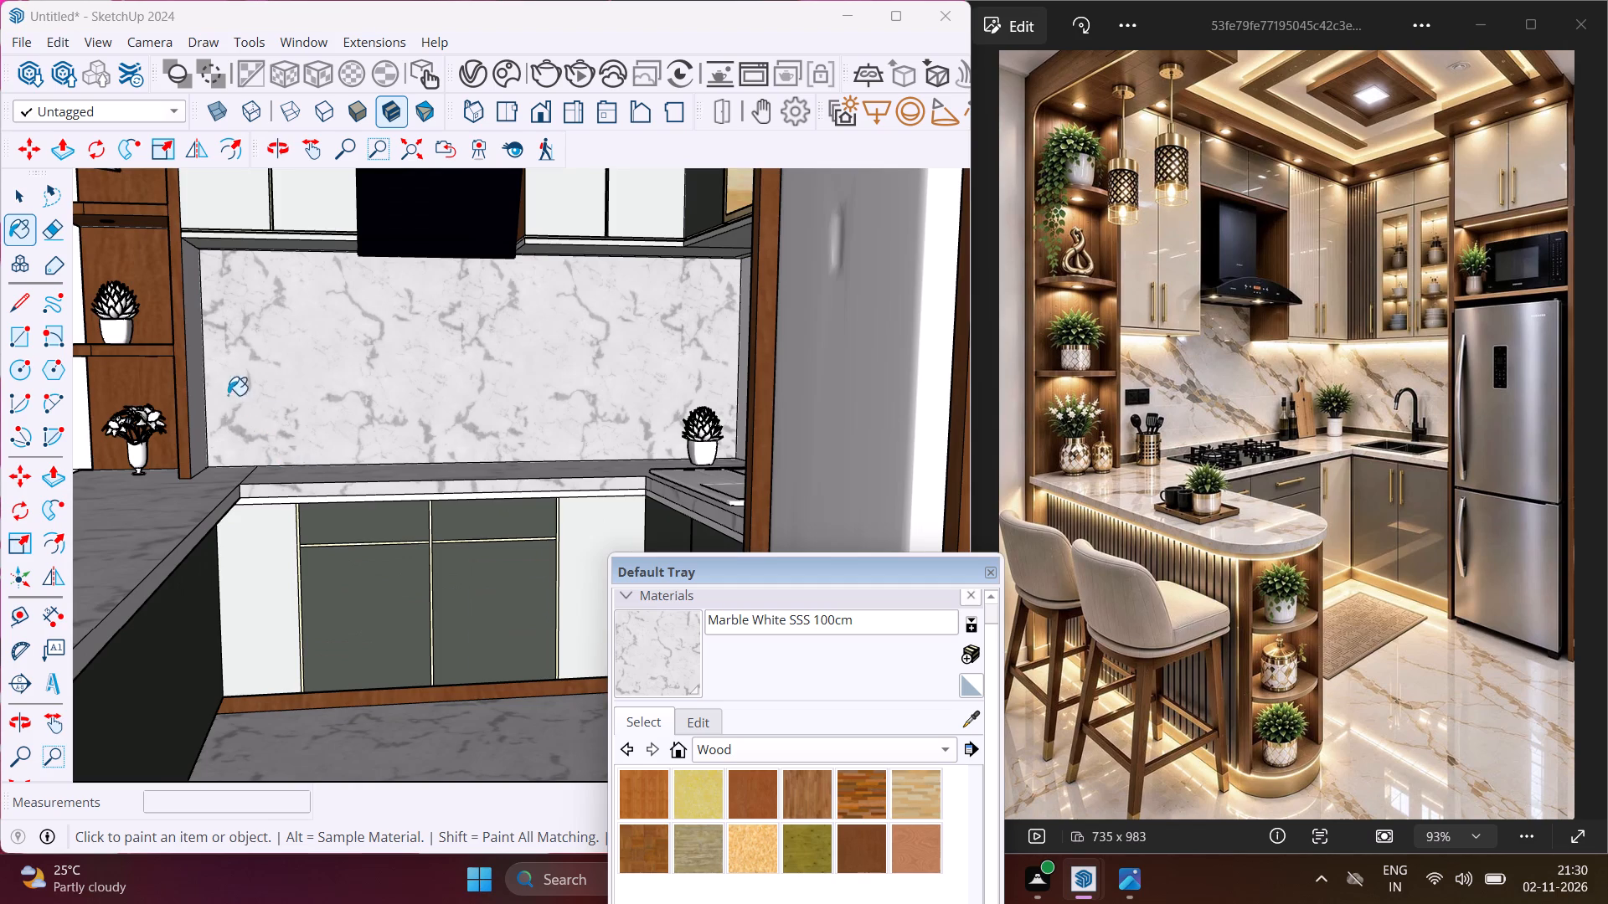
pyautogui.scroll(7, 218, 382)
pyautogui.click(183, 359)
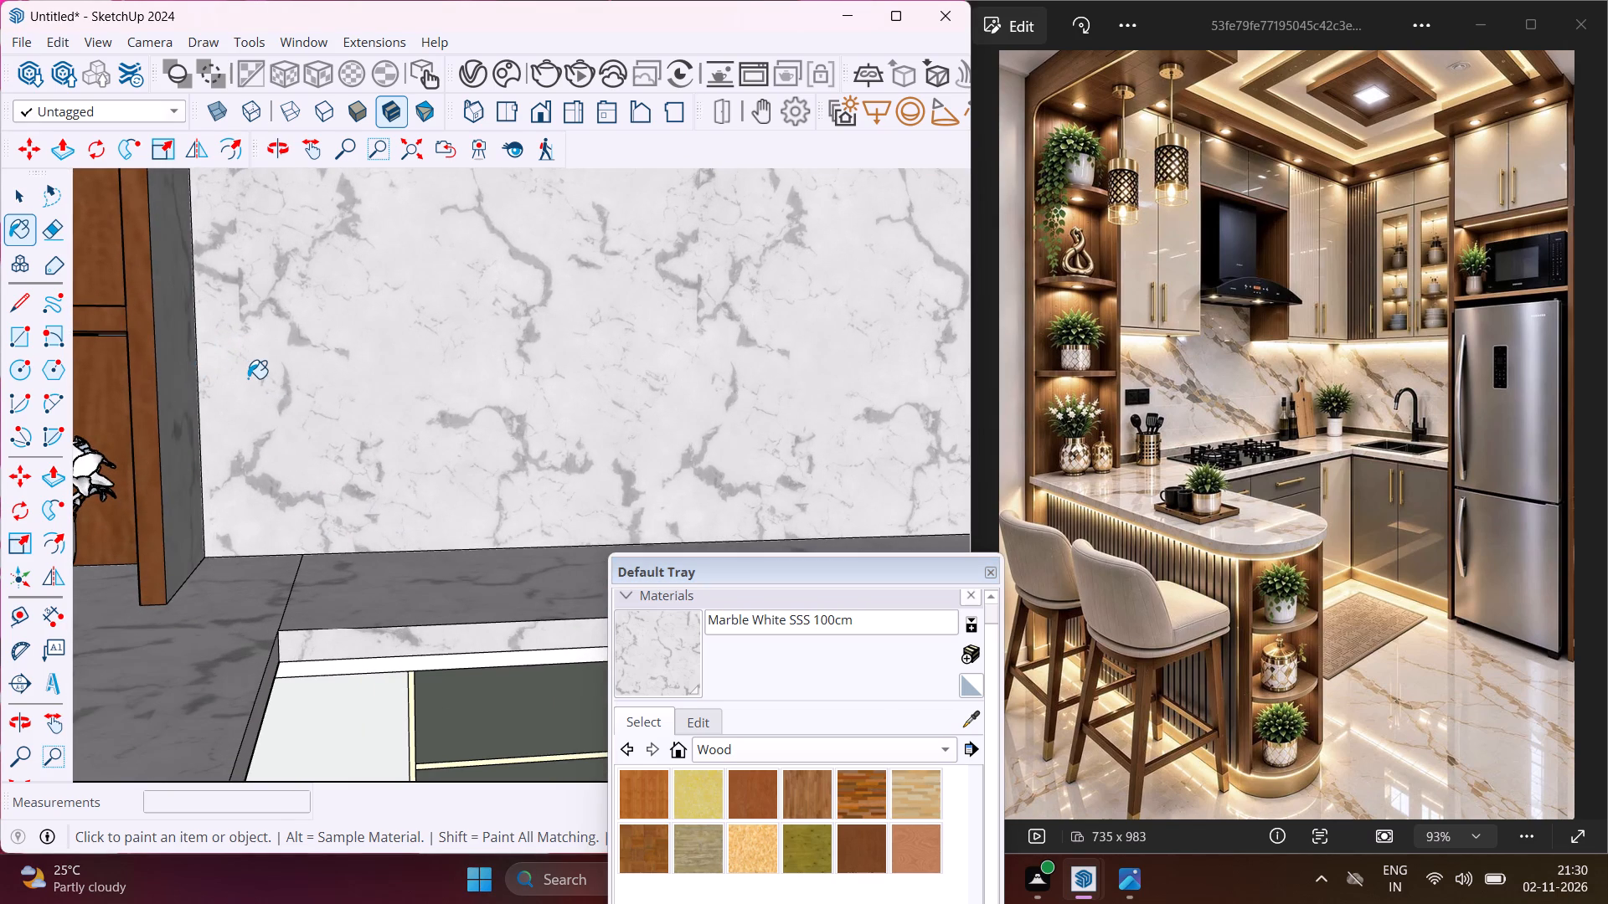
pyautogui.scroll(-12, 248, 378)
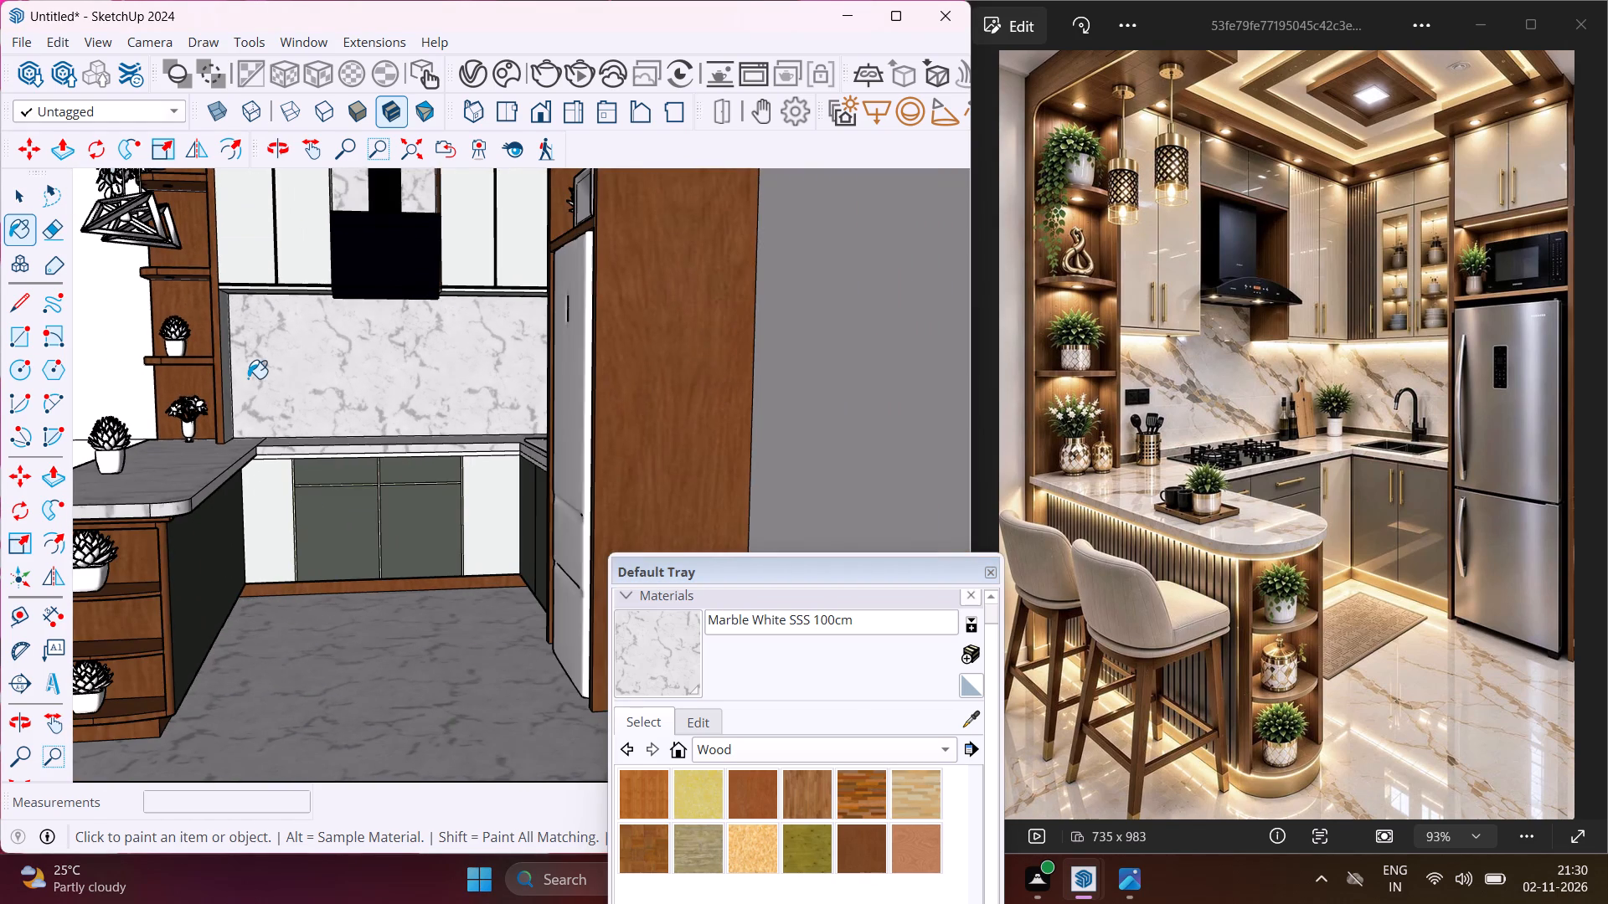
pyautogui.moveTo(248, 378); pyautogui.dragTo(420, 393, button='middle')
pyautogui.scroll(-4, 420, 393)
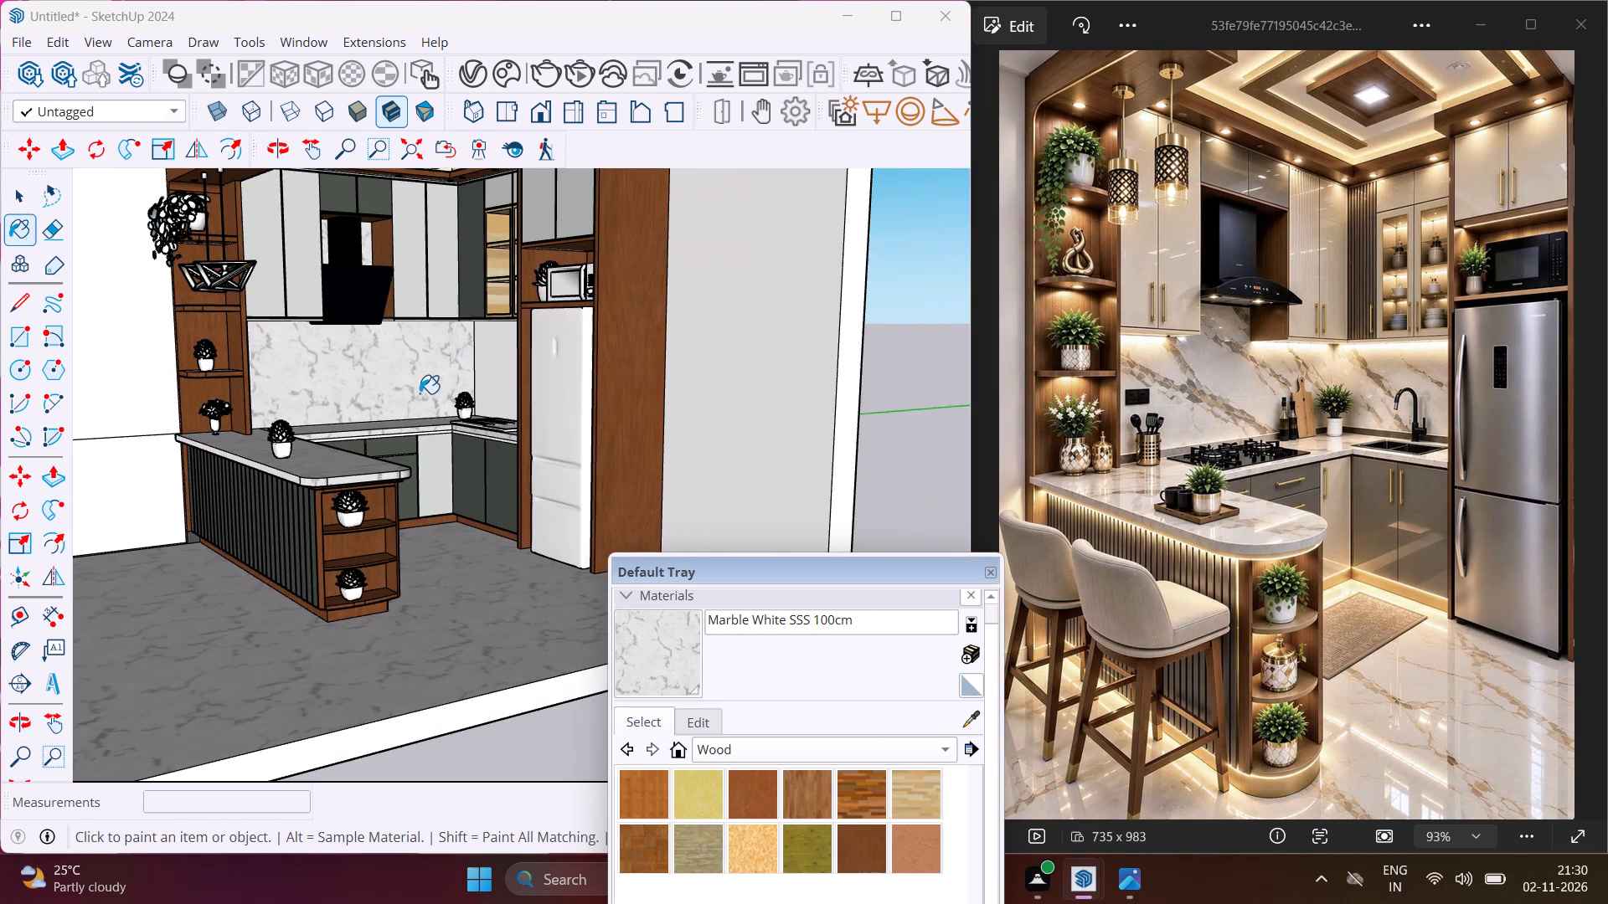
pyautogui.press('Escape')
pyautogui.press('space')
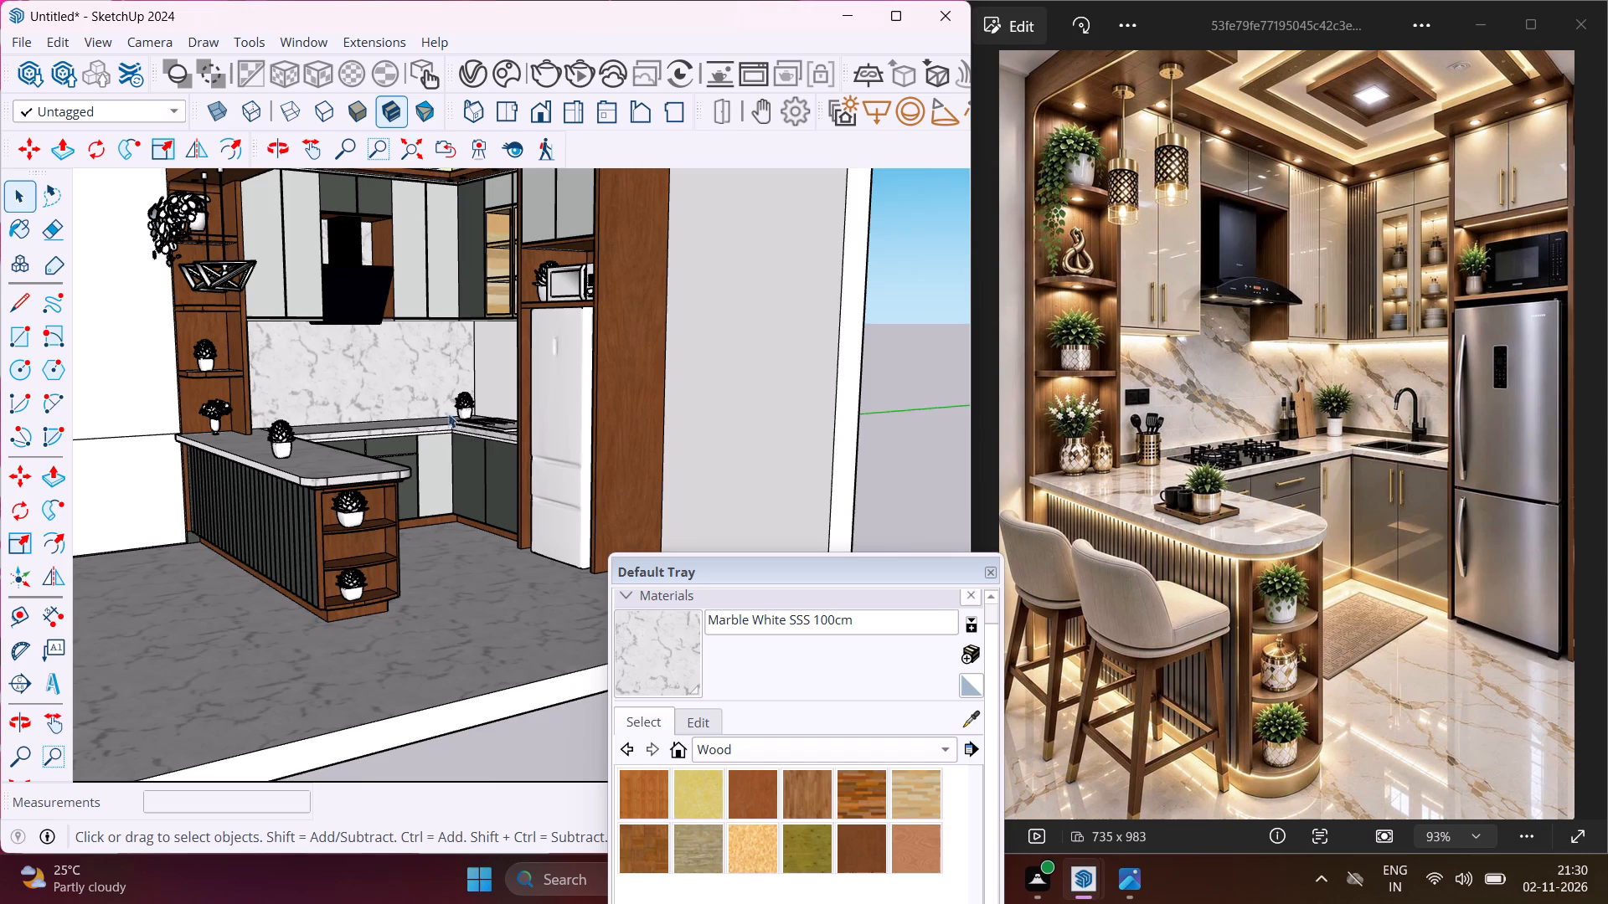
# Push/Pull the front edge of the sink-side countertop by 2" and repeat the operation on the back countertop's front edge.
pyautogui.scroll(16, 508, 438)
pyautogui.click(508, 438)
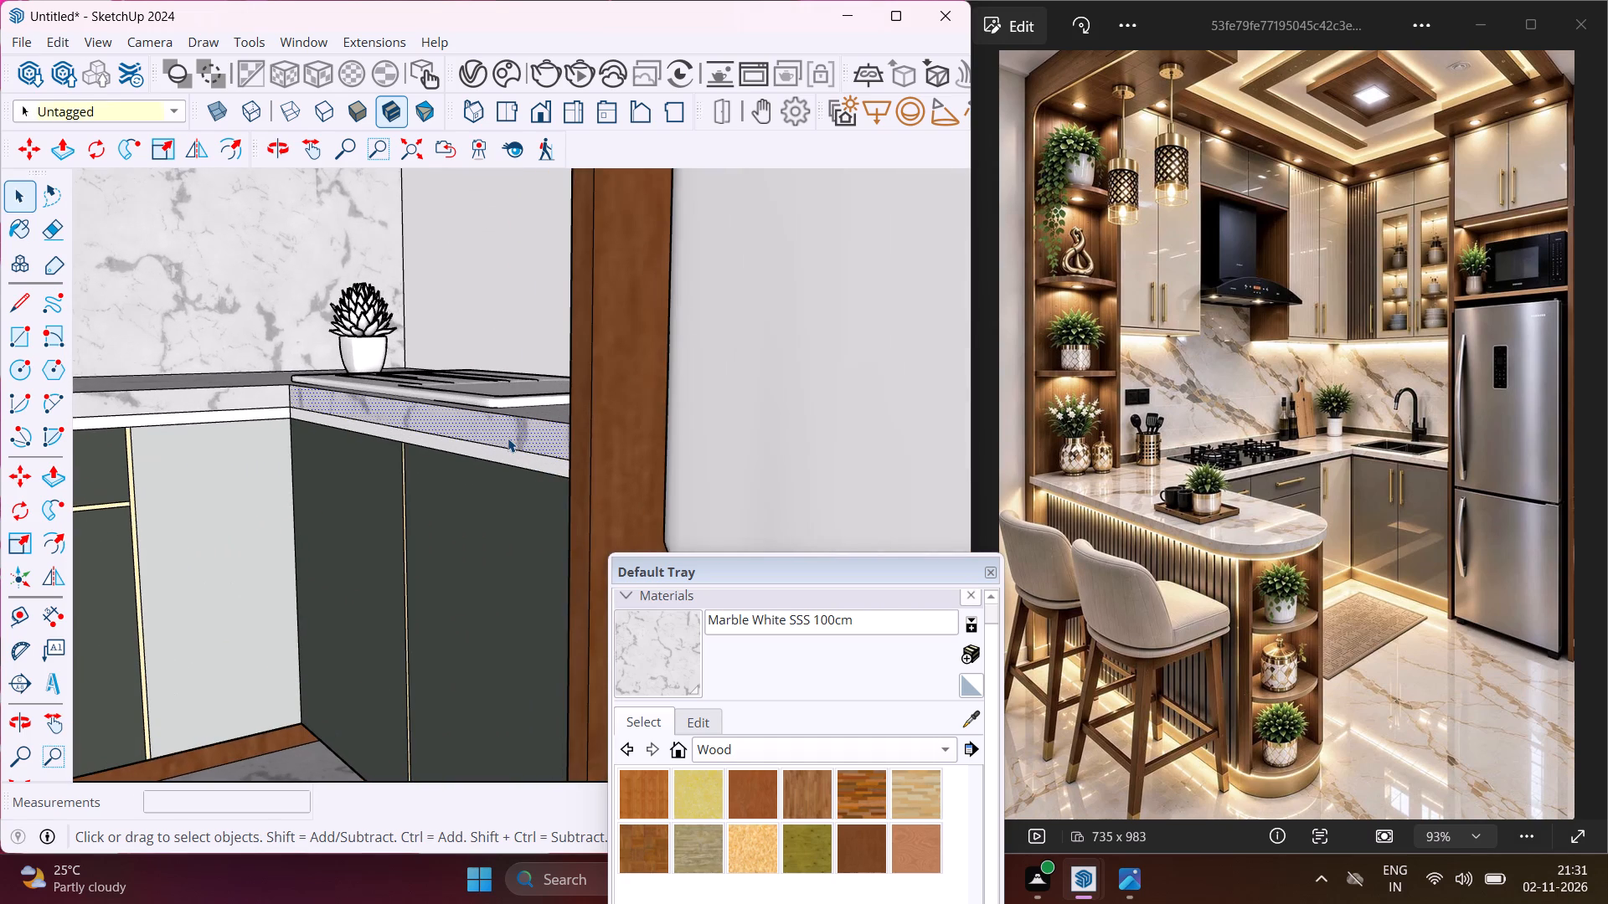
pyautogui.press('p')
pyautogui.click(508, 438)
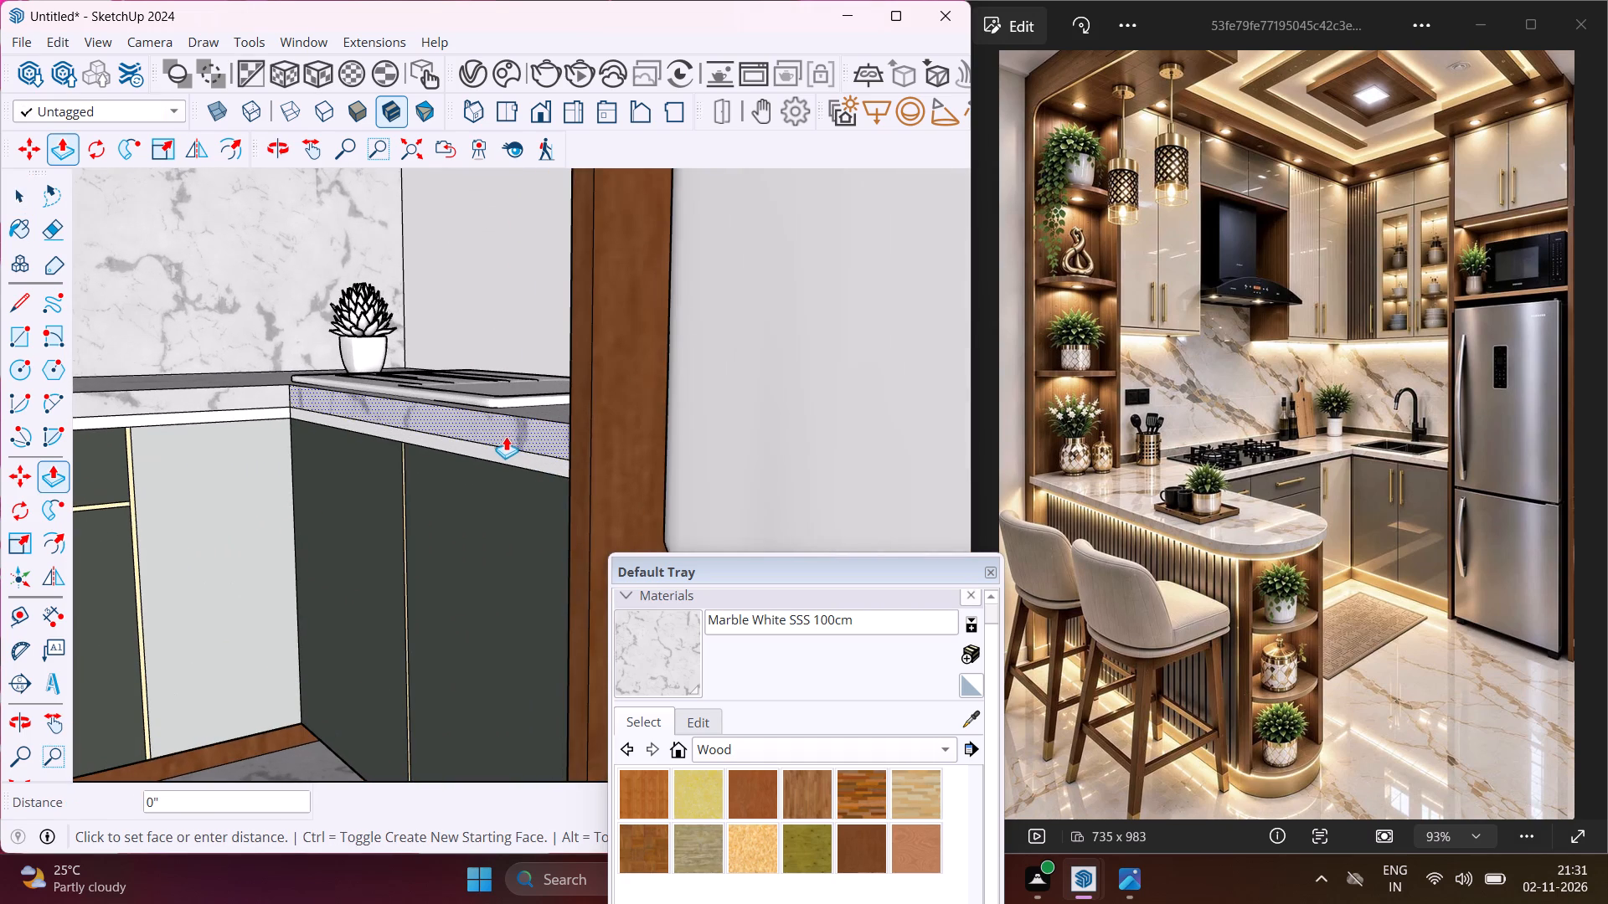
pyautogui.write('2"')
pyautogui.press('Return')
pyautogui.scroll(2, 414, 400)
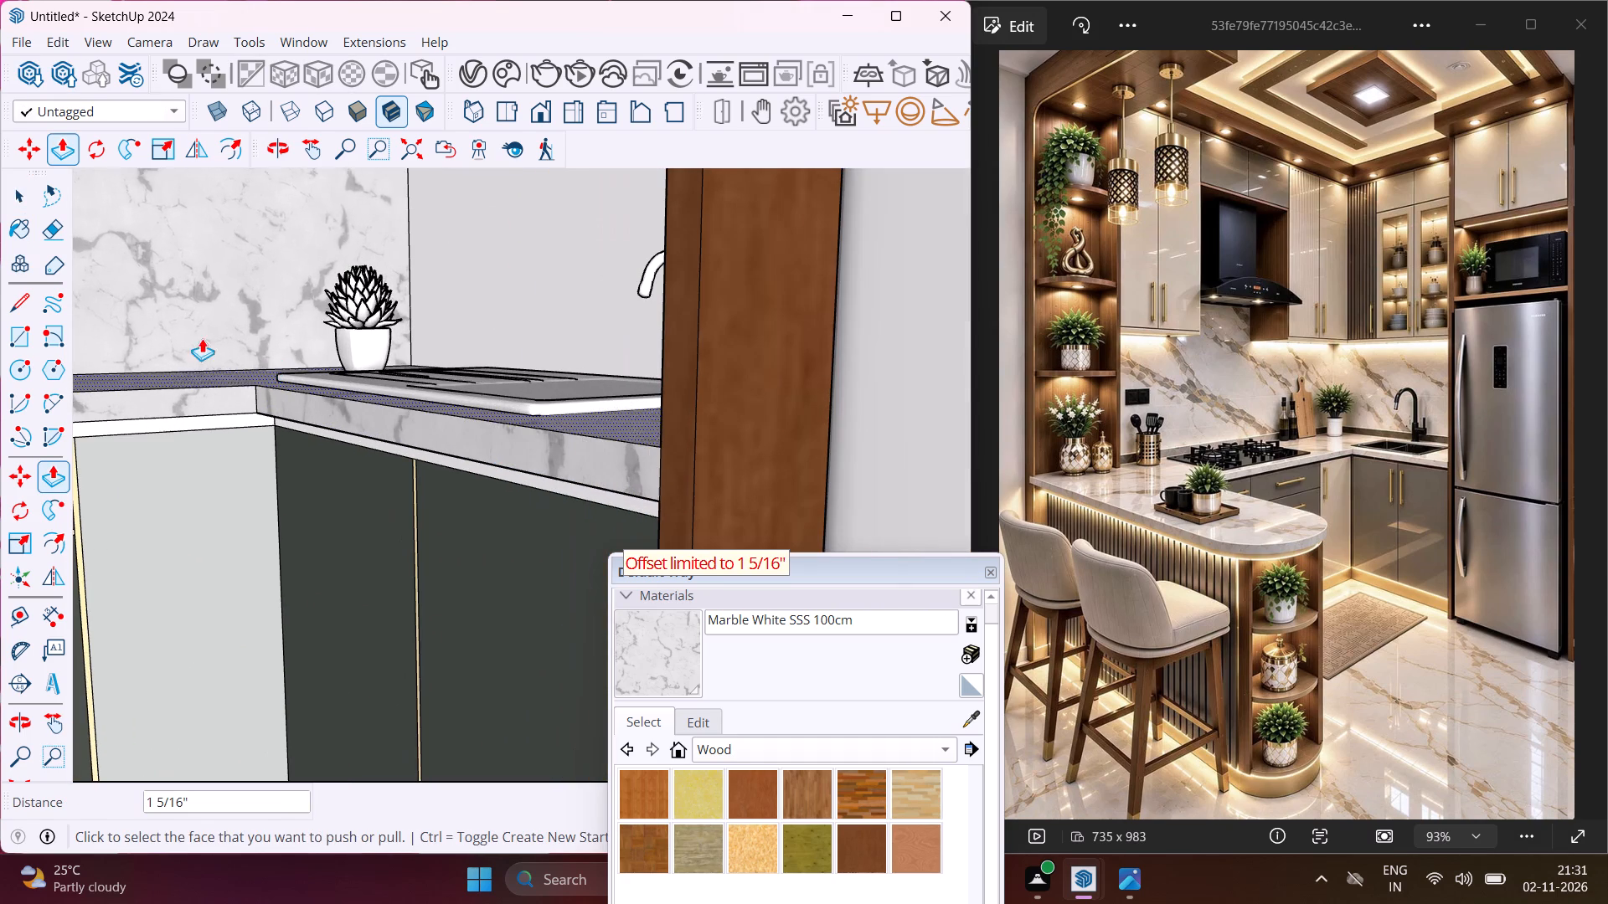
pyautogui.doubleClick(198, 397)
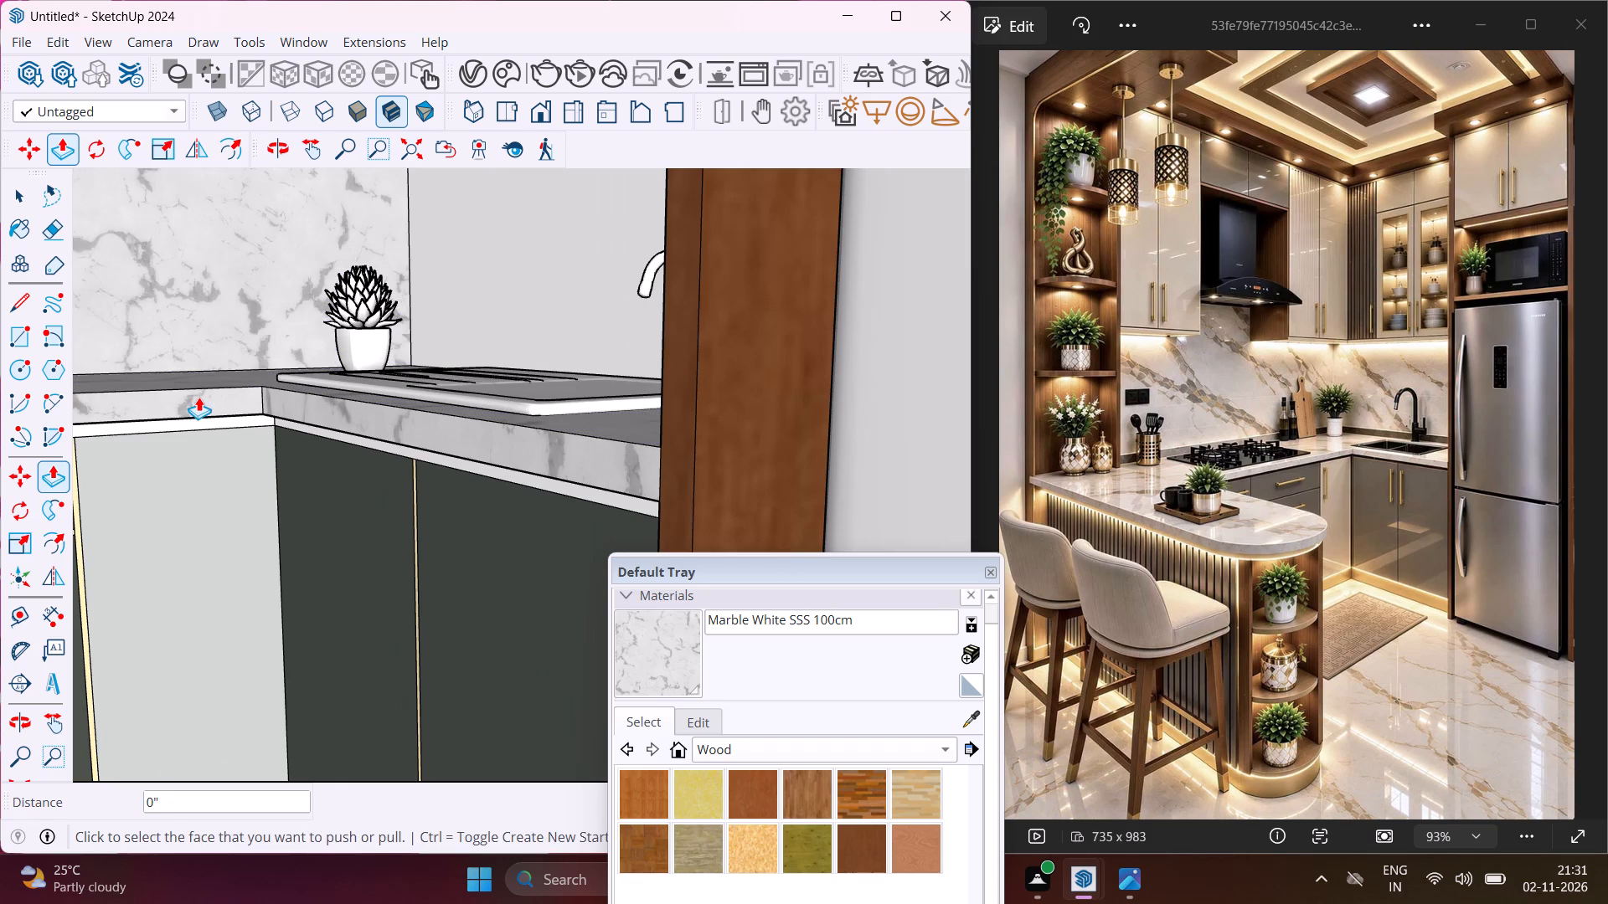
pyautogui.scroll(-4, 198, 397)
pyautogui.scroll(-9, 318, 389)
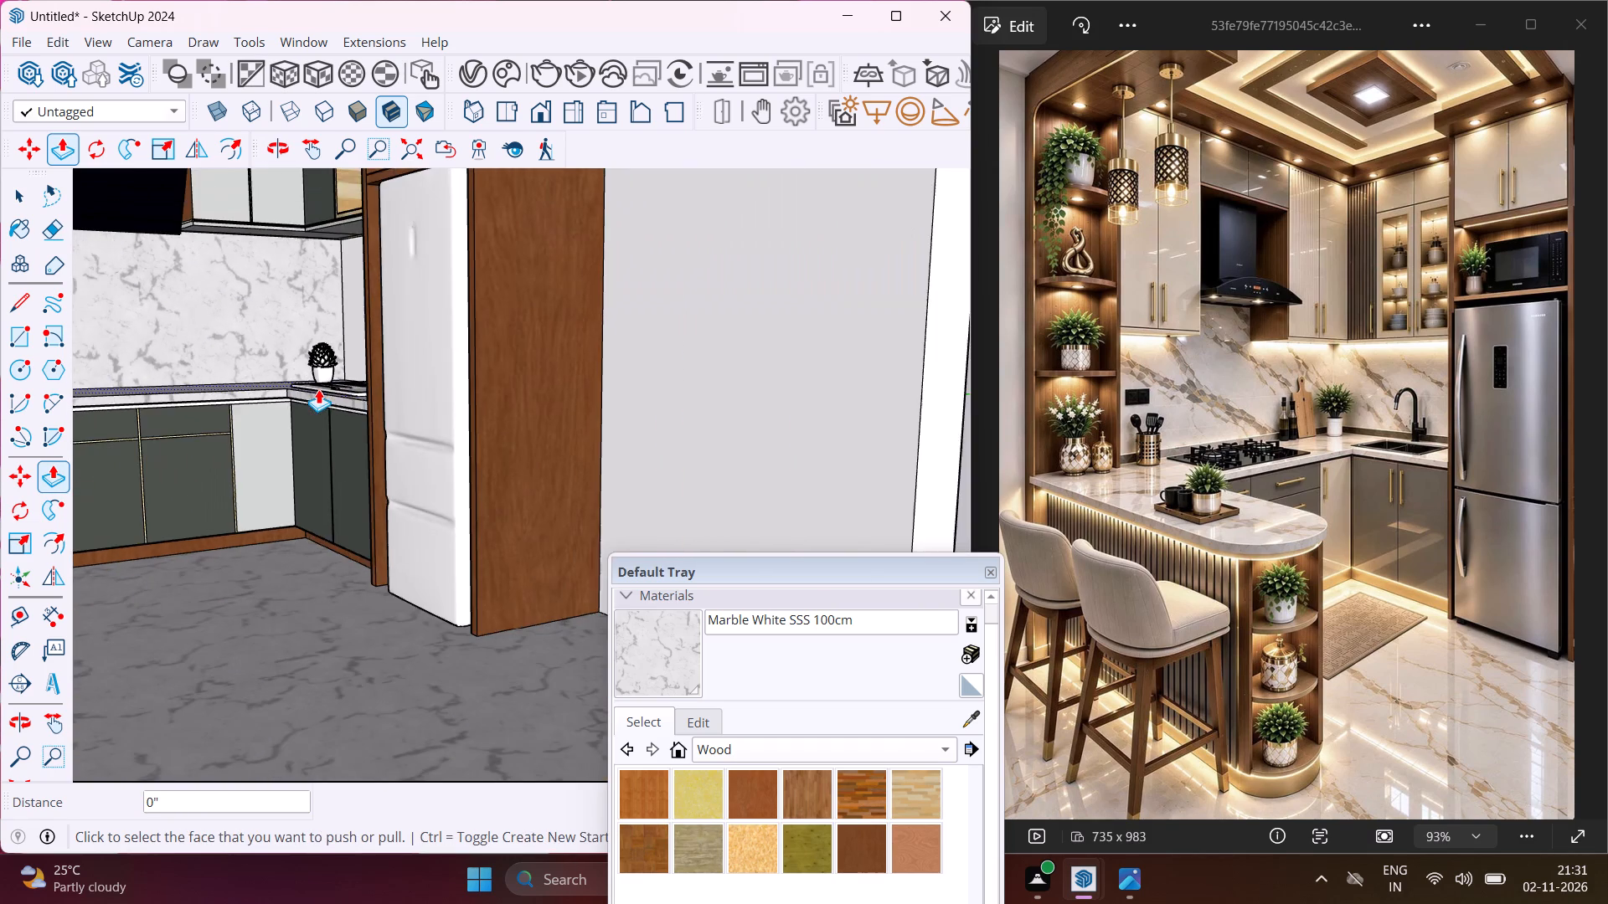
pyautogui.scroll(-5, 318, 389)
pyautogui.moveTo(298, 417); pyautogui.dragTo(528, 531, button='middle')
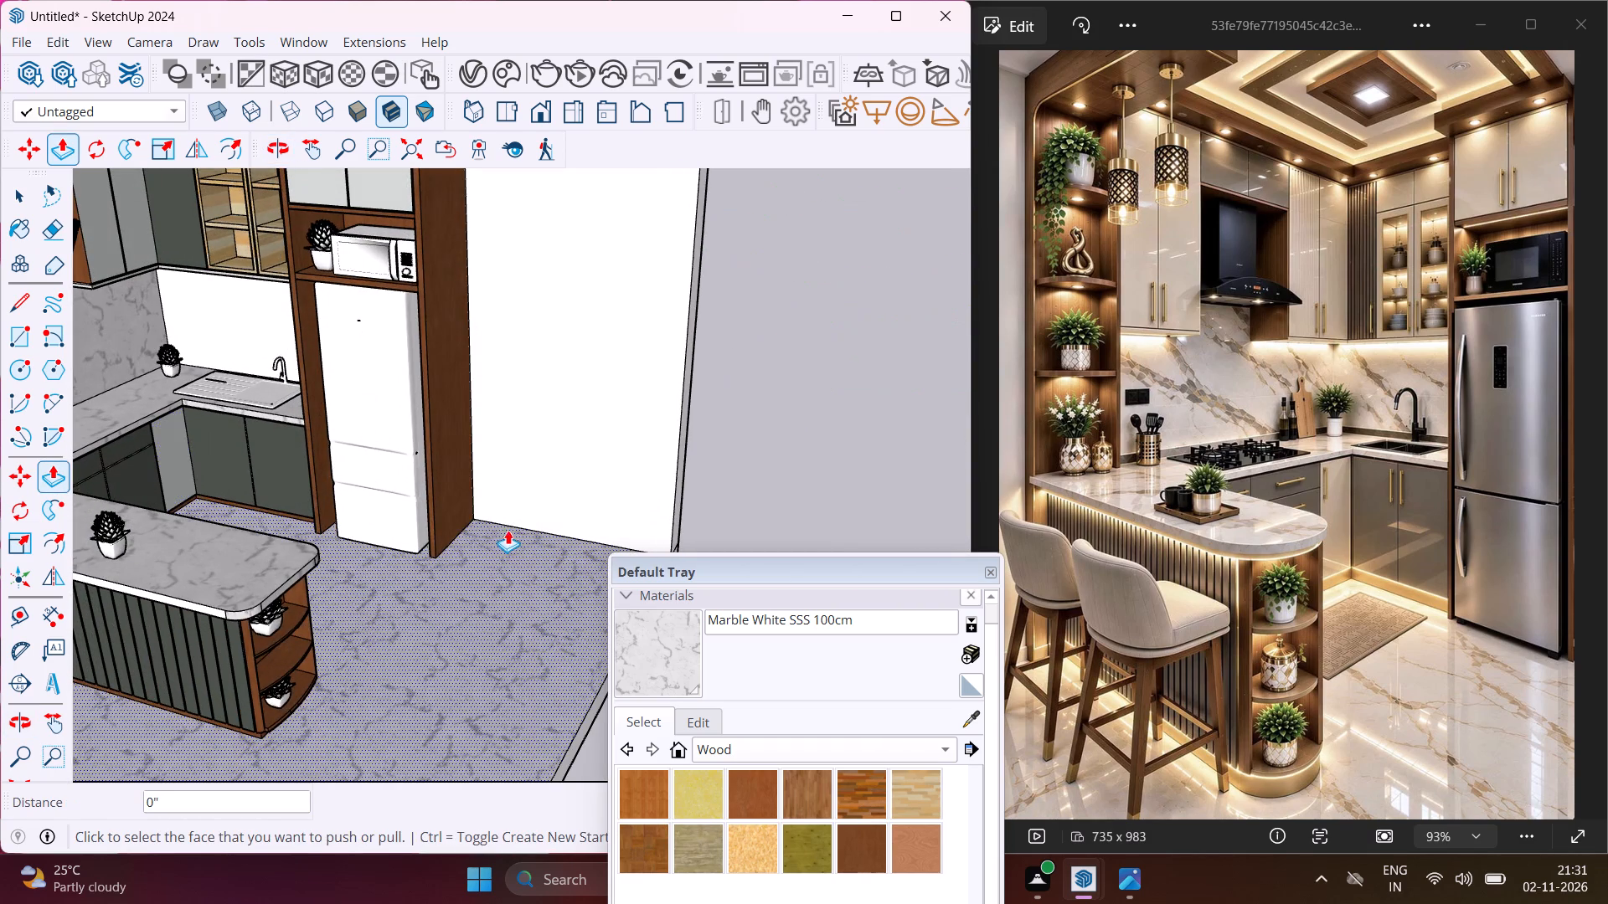
pyautogui.scroll(-8, 503, 530)
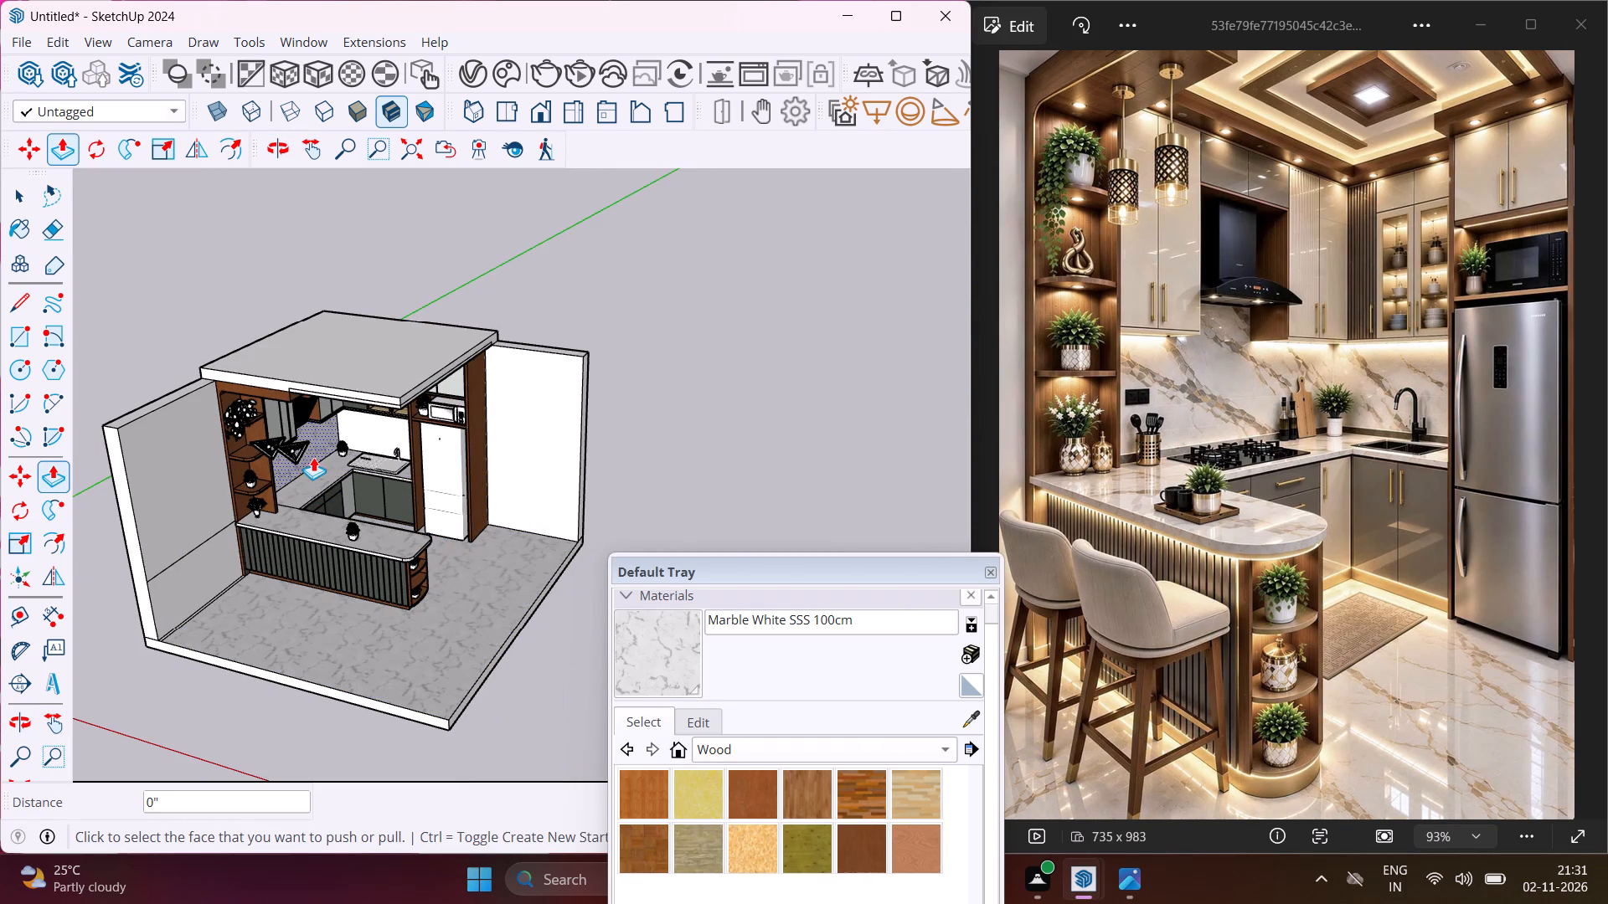
pyautogui.press('Escape')
pyautogui.press('space')
# Search the 3D Warehouse models for "stove".
pyautogui.scroll(4, 316, 437)
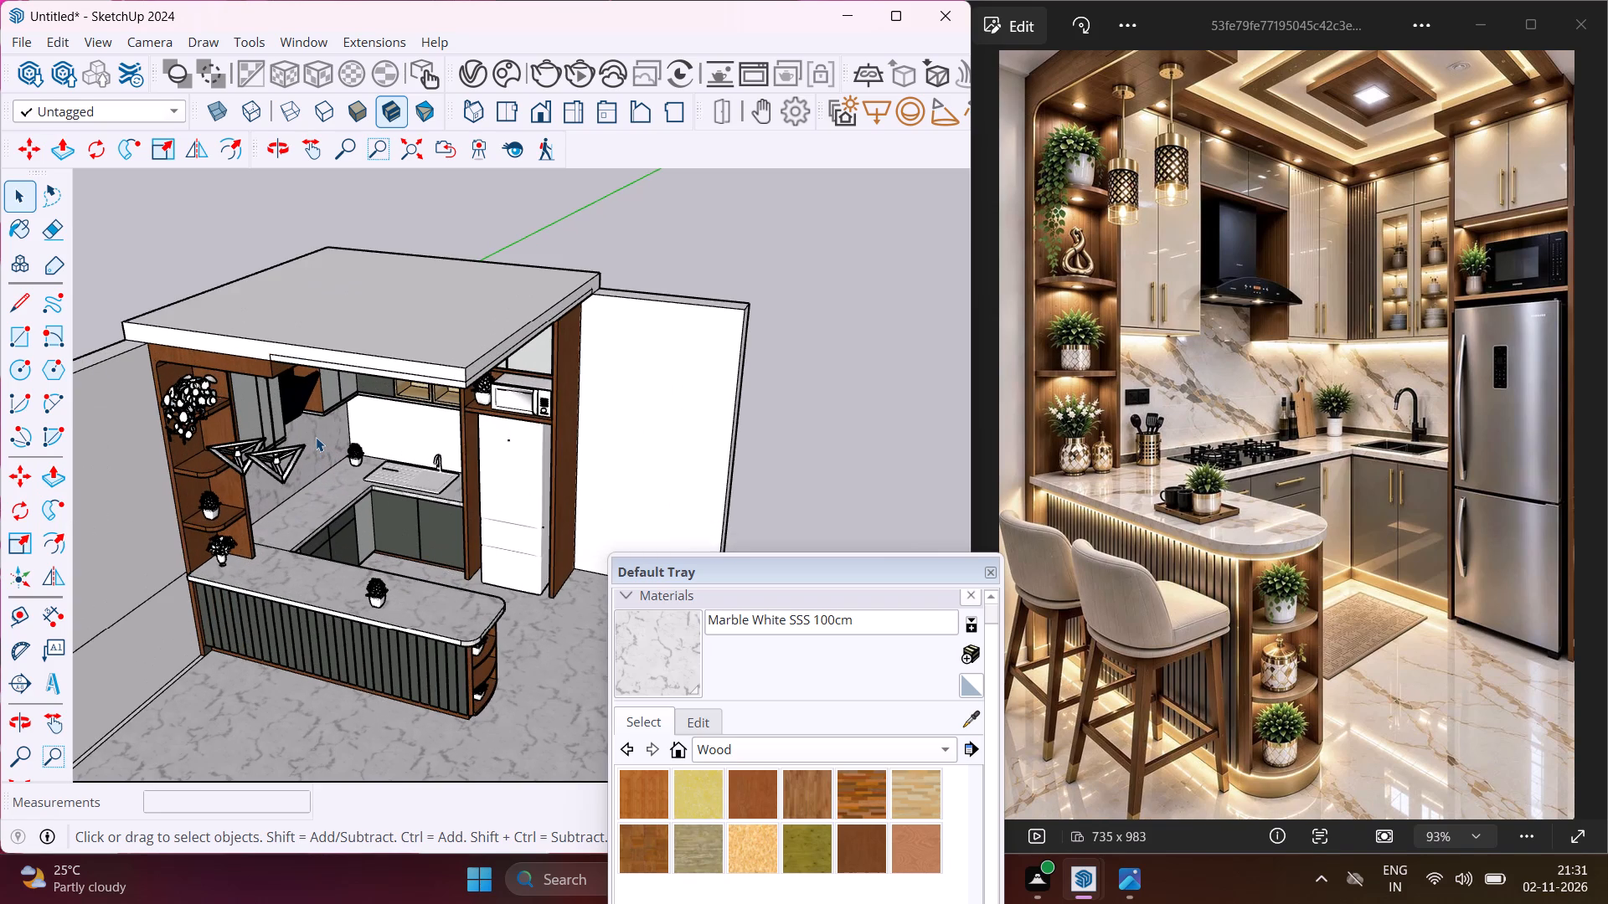
pyautogui.moveTo(316, 437); pyautogui.dragTo(192, 324, button='middle')
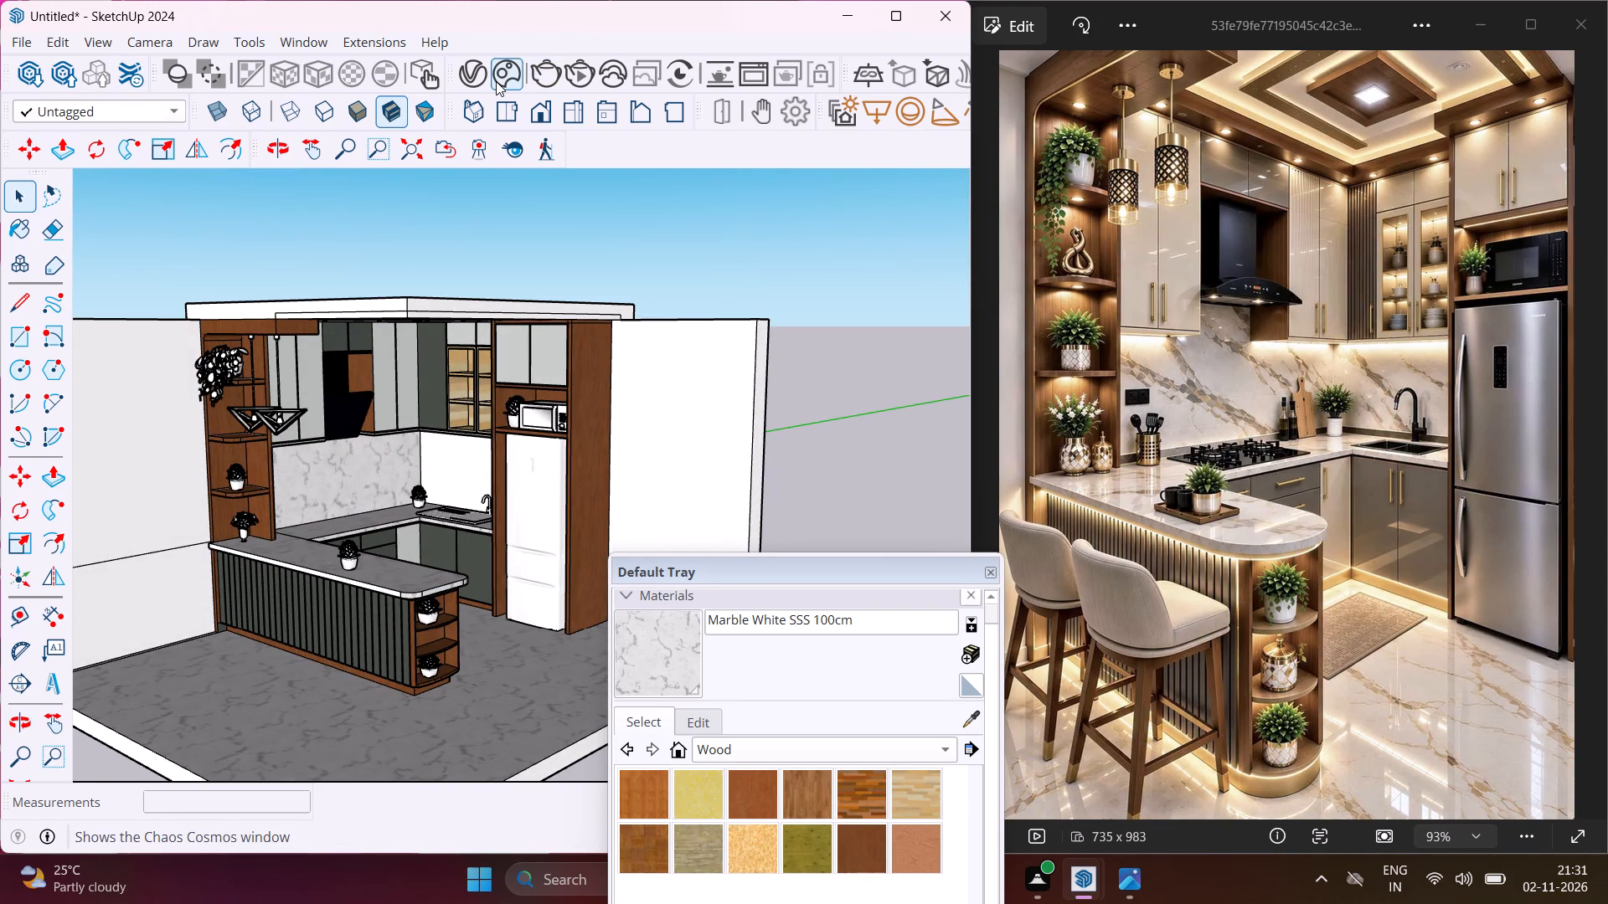
pyautogui.click(293, 37)
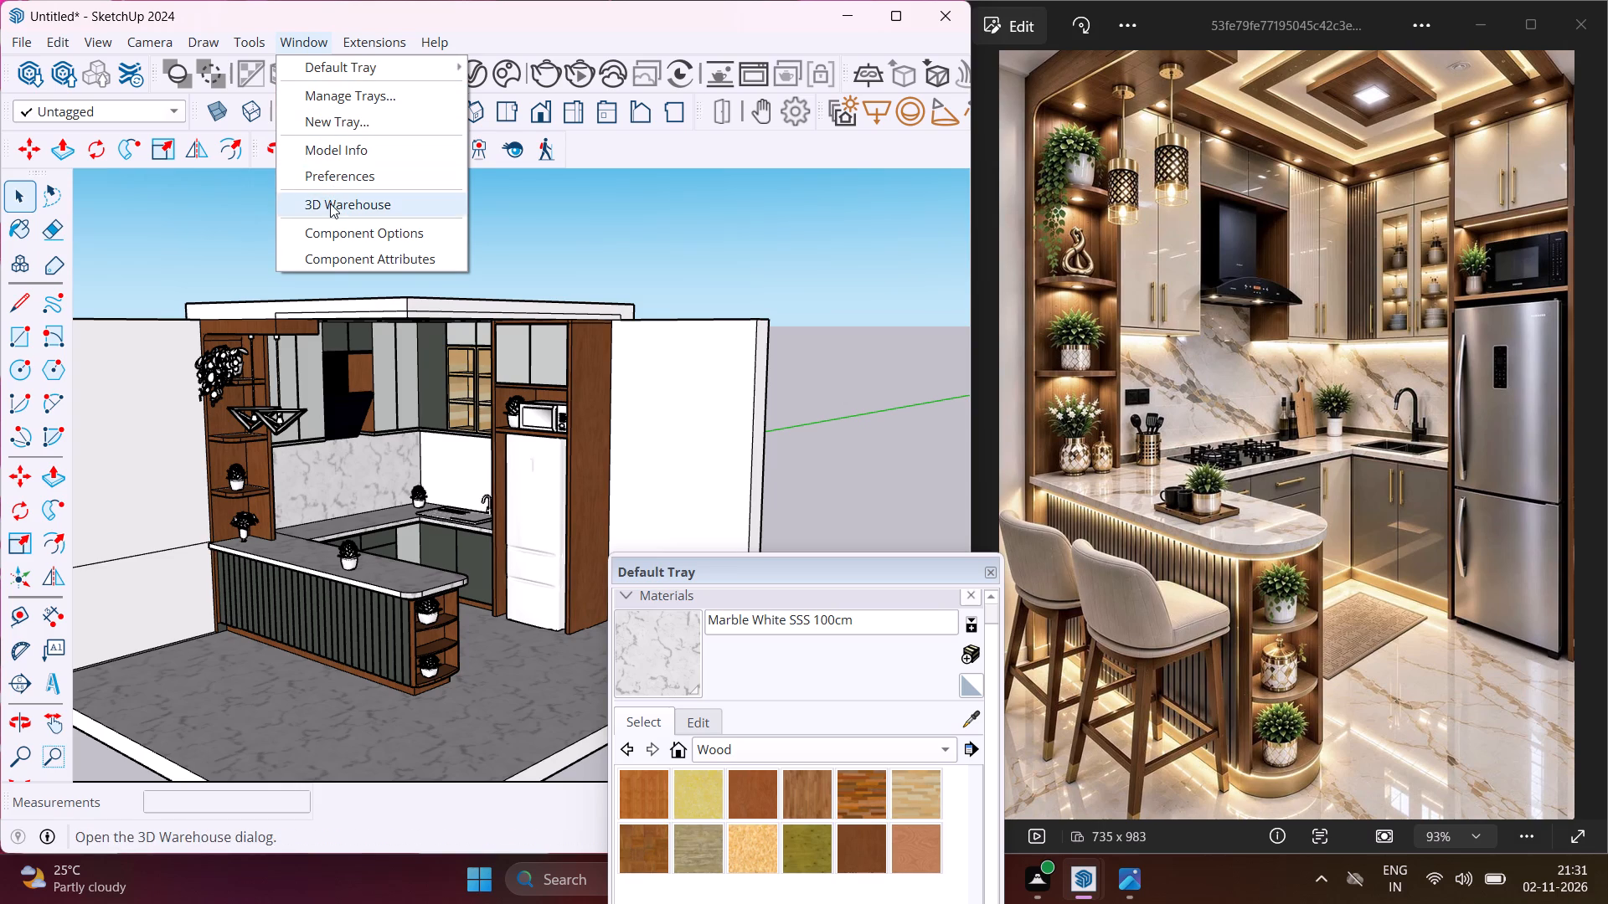
pyautogui.click(330, 203)
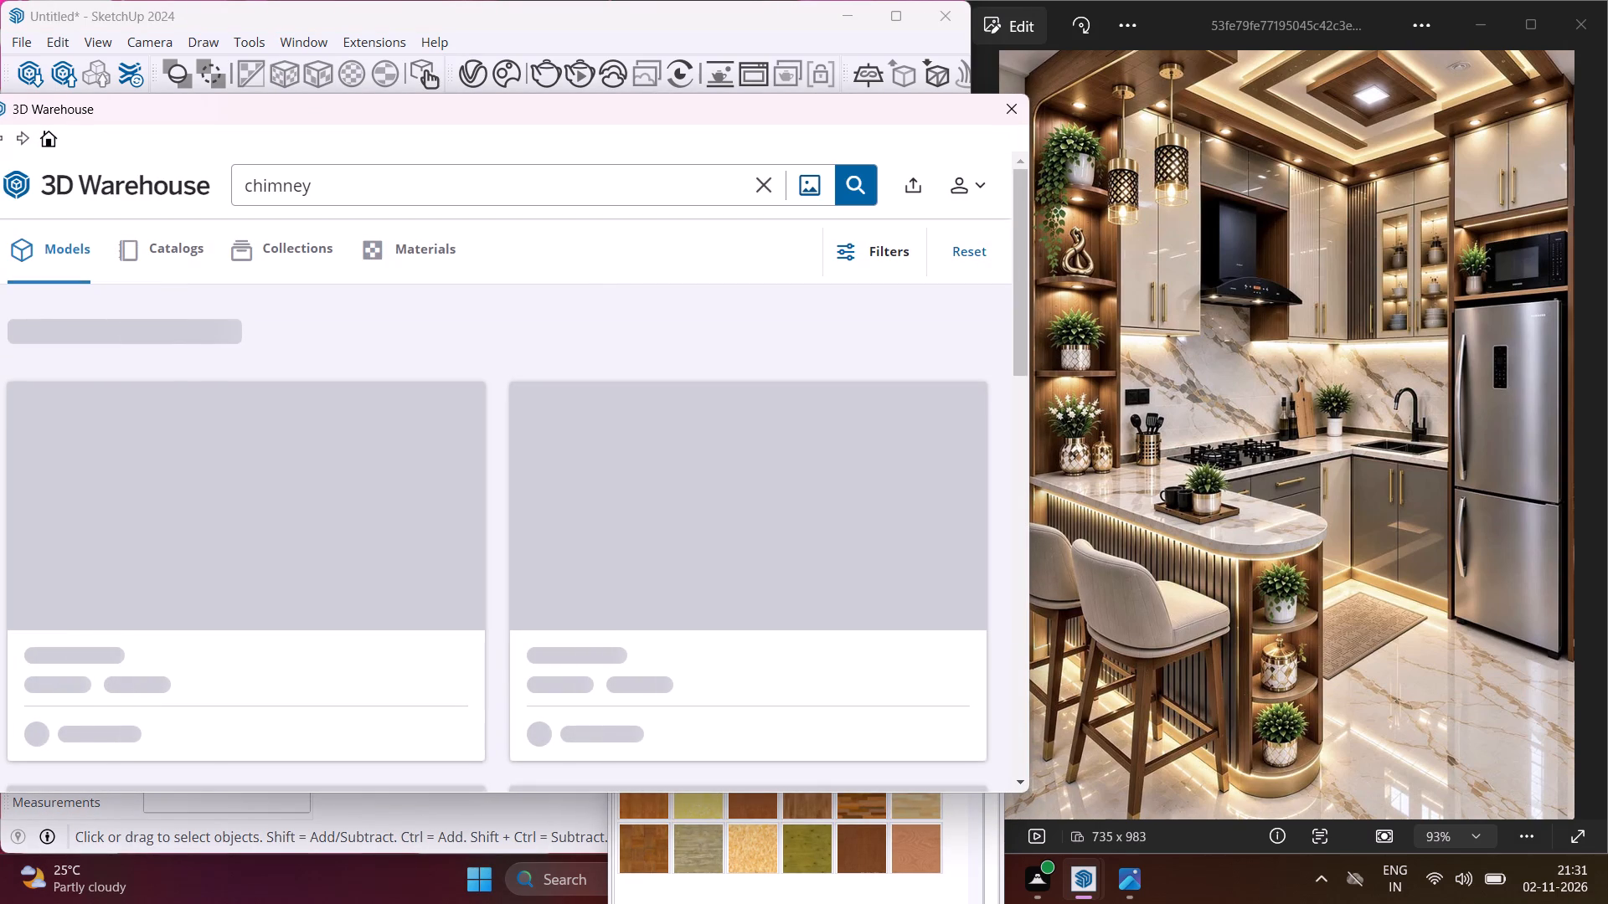
pyautogui.click(329, 181)
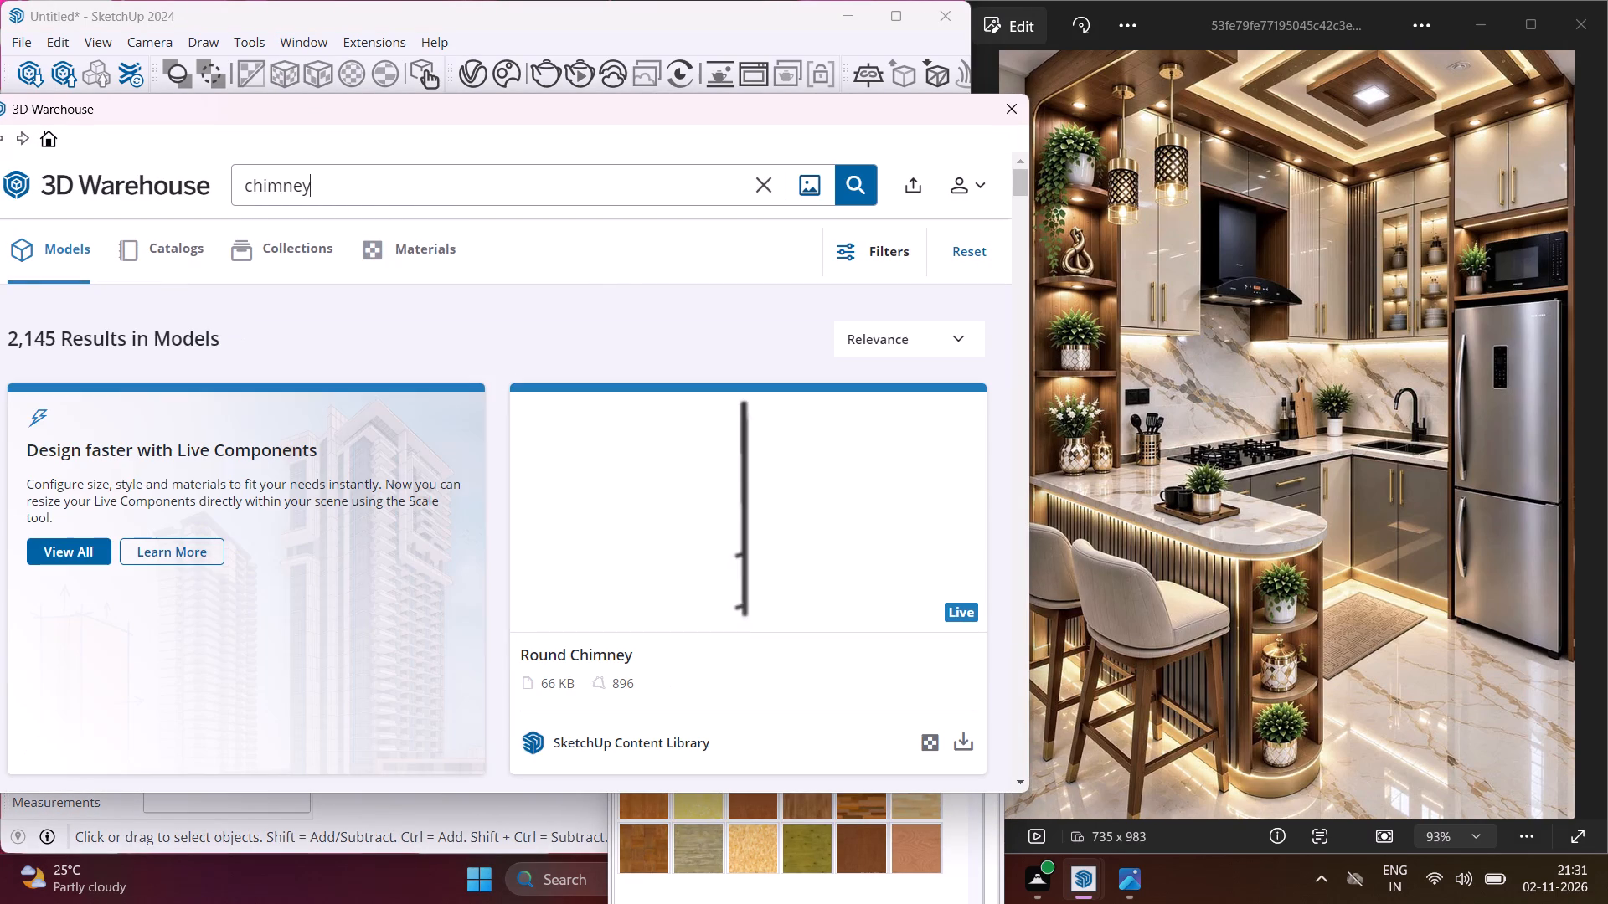
pyautogui.press('BackSpace')
pyautogui.press('BackSpace')
pyautogui.press('BackSpace')
pyautogui.press('BackSpace')
pyautogui.press('BackSpace')
pyautogui.press('BackSpace')
pyautogui.press('BackSpace')
pyautogui.press('BackSpace')
pyautogui.press('BackSpace')
pyautogui.press('BackSpace')
pyautogui.press('BackSpace')
pyautogui.press('BackSpace')
pyautogui.press('BackSpace')
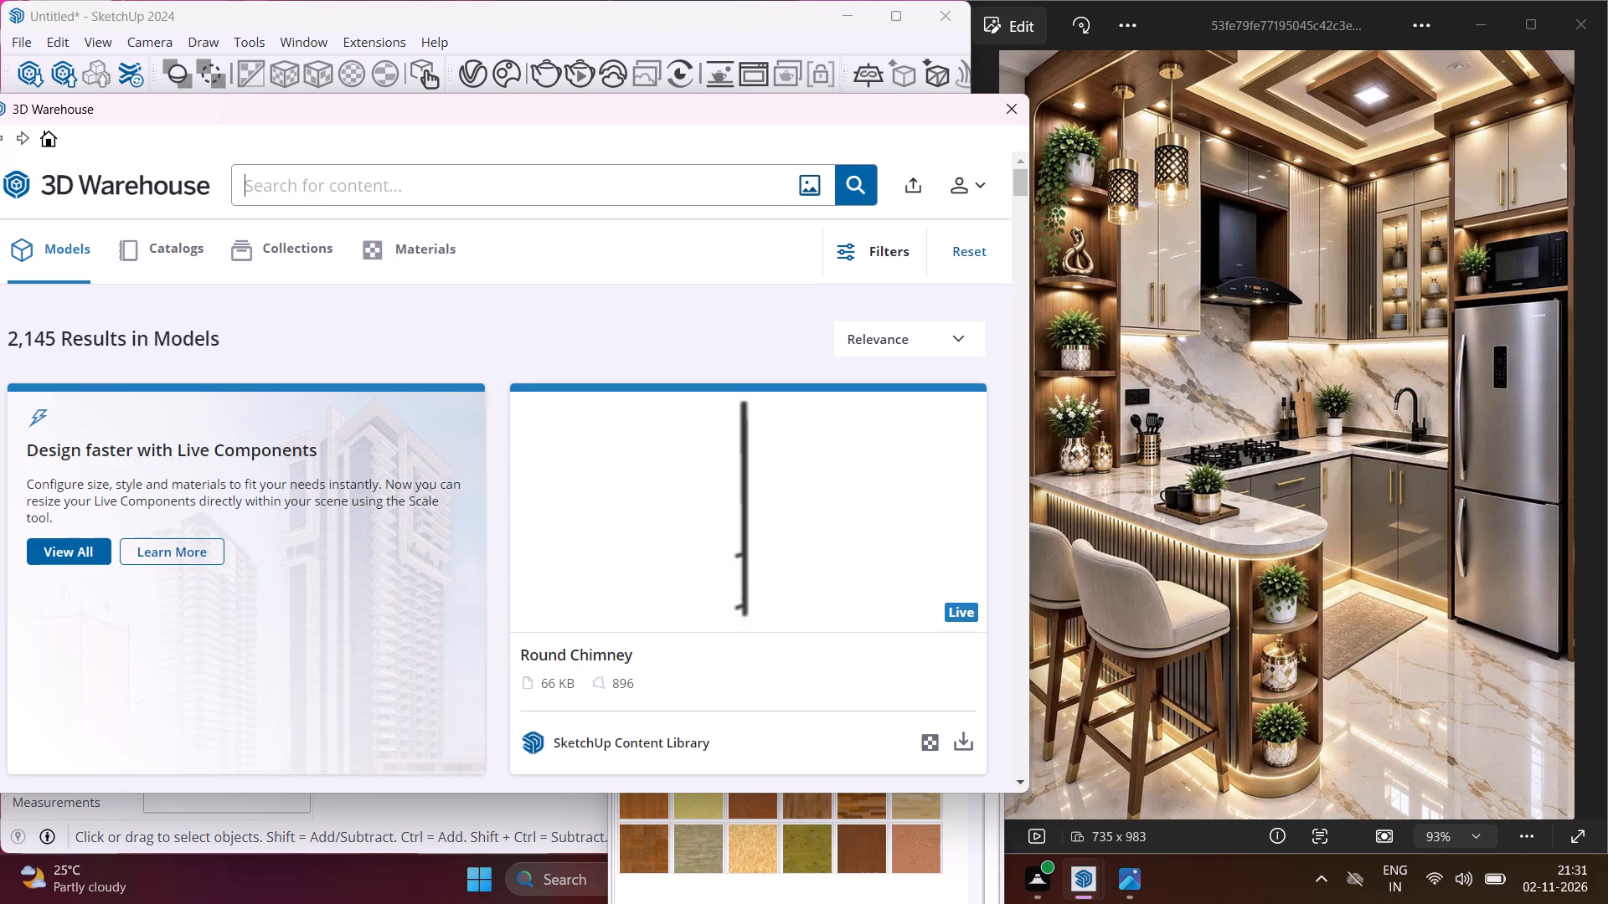
pyautogui.write('stove')
pyautogui.press('Return')
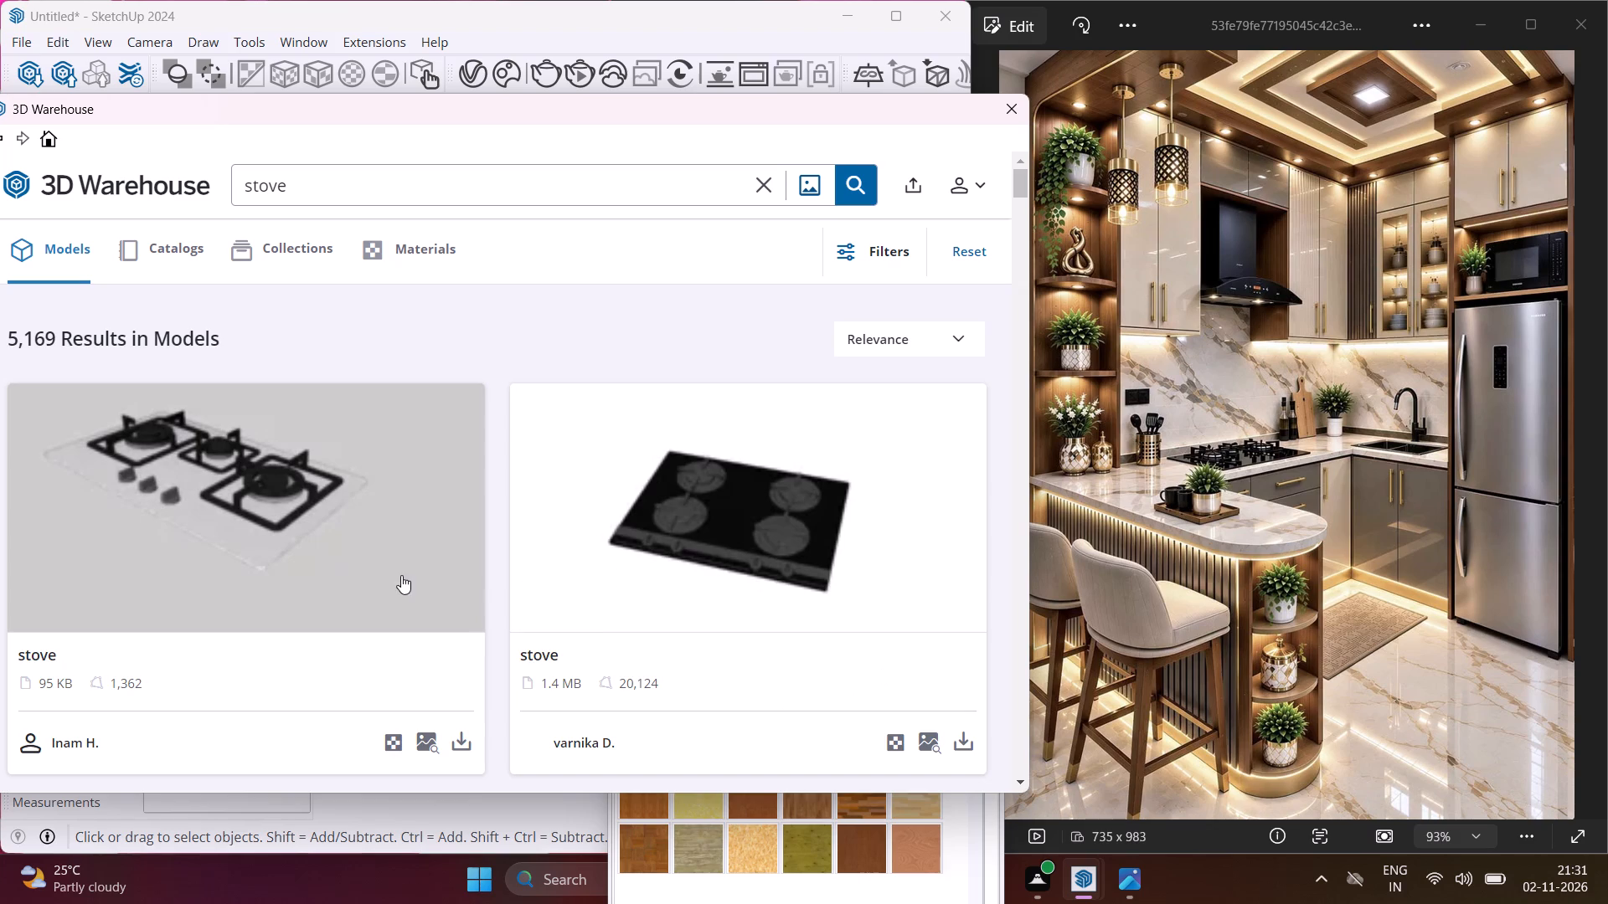
# Load the black two-burner Stove model directly into the scene and place it on the ground outside the room's front corner.
pyautogui.scroll(-9, 401, 575)
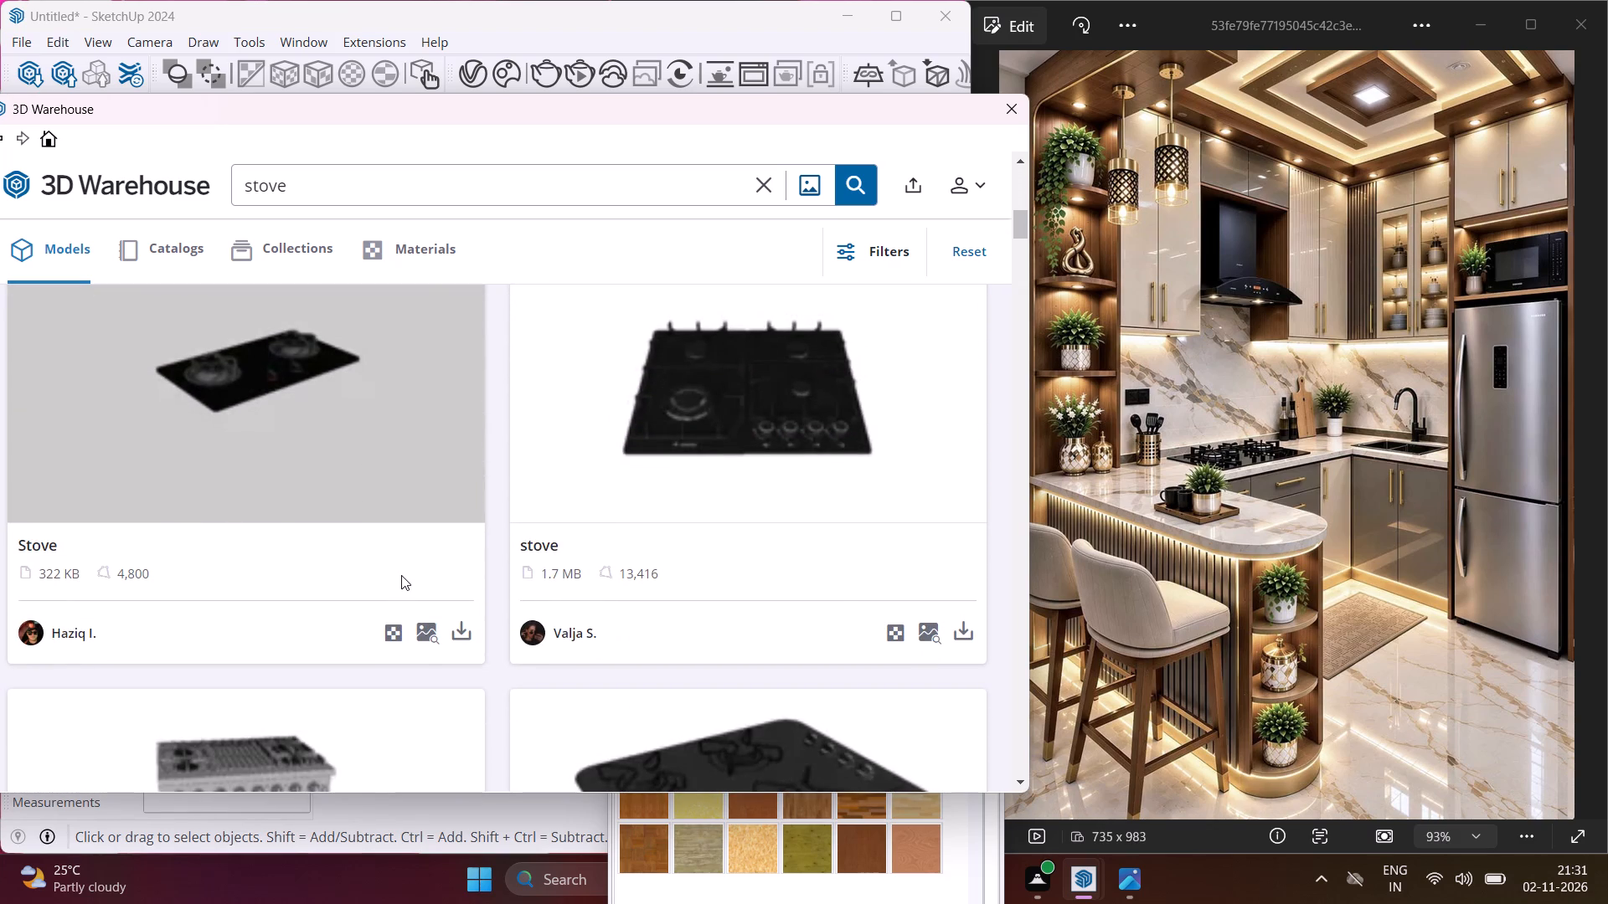
pyautogui.click(456, 625)
pyautogui.click(436, 473)
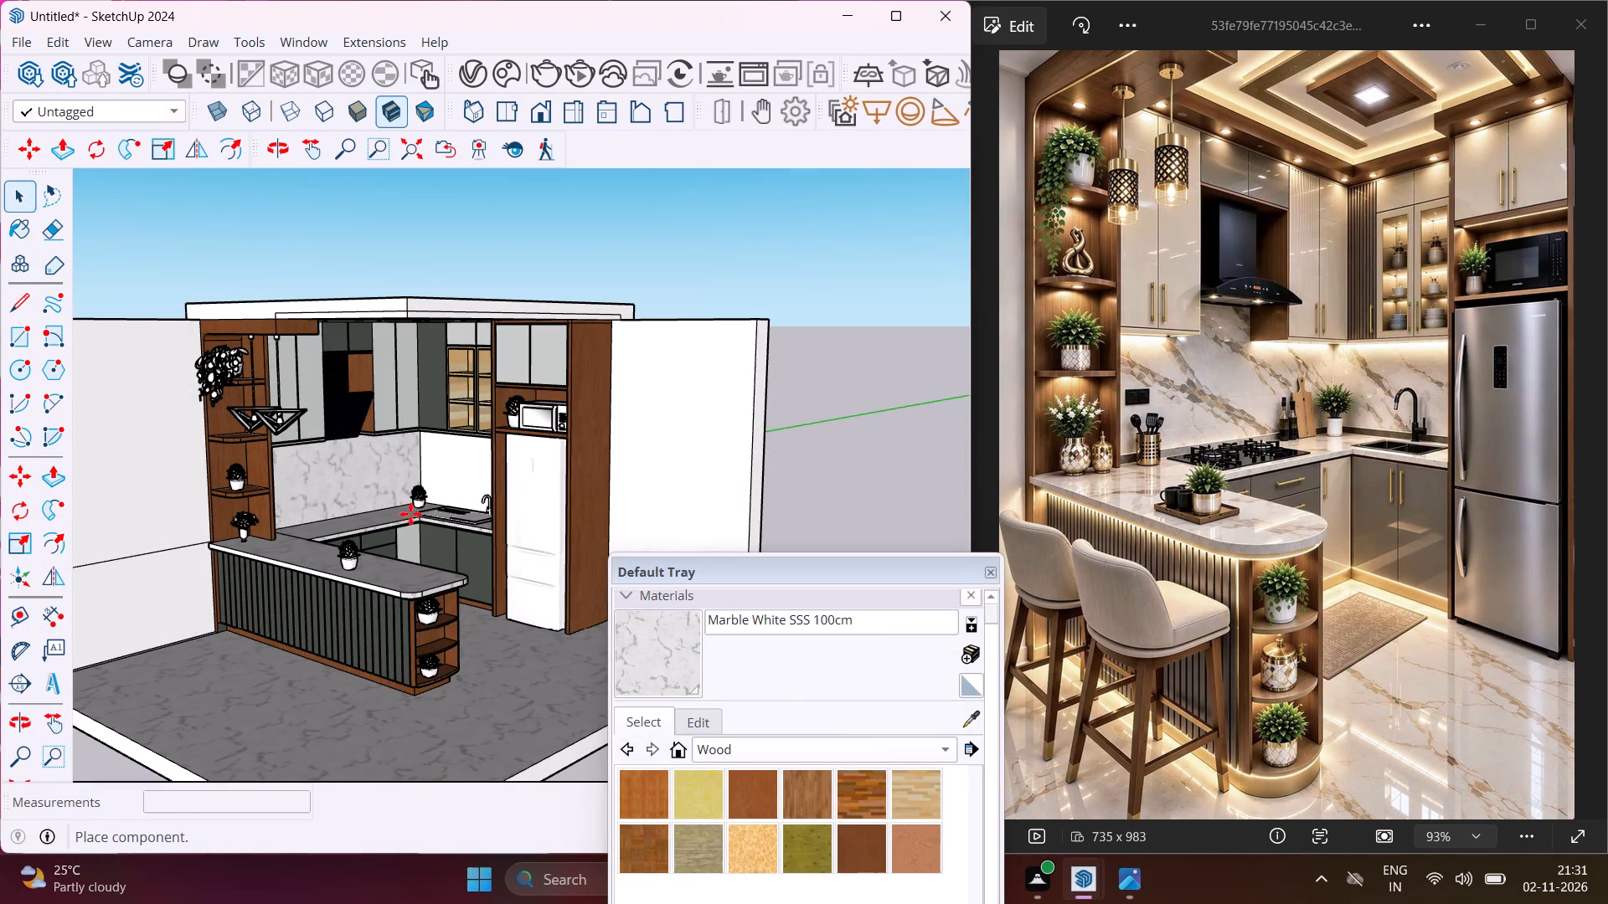
pyautogui.scroll(-6, 395, 512)
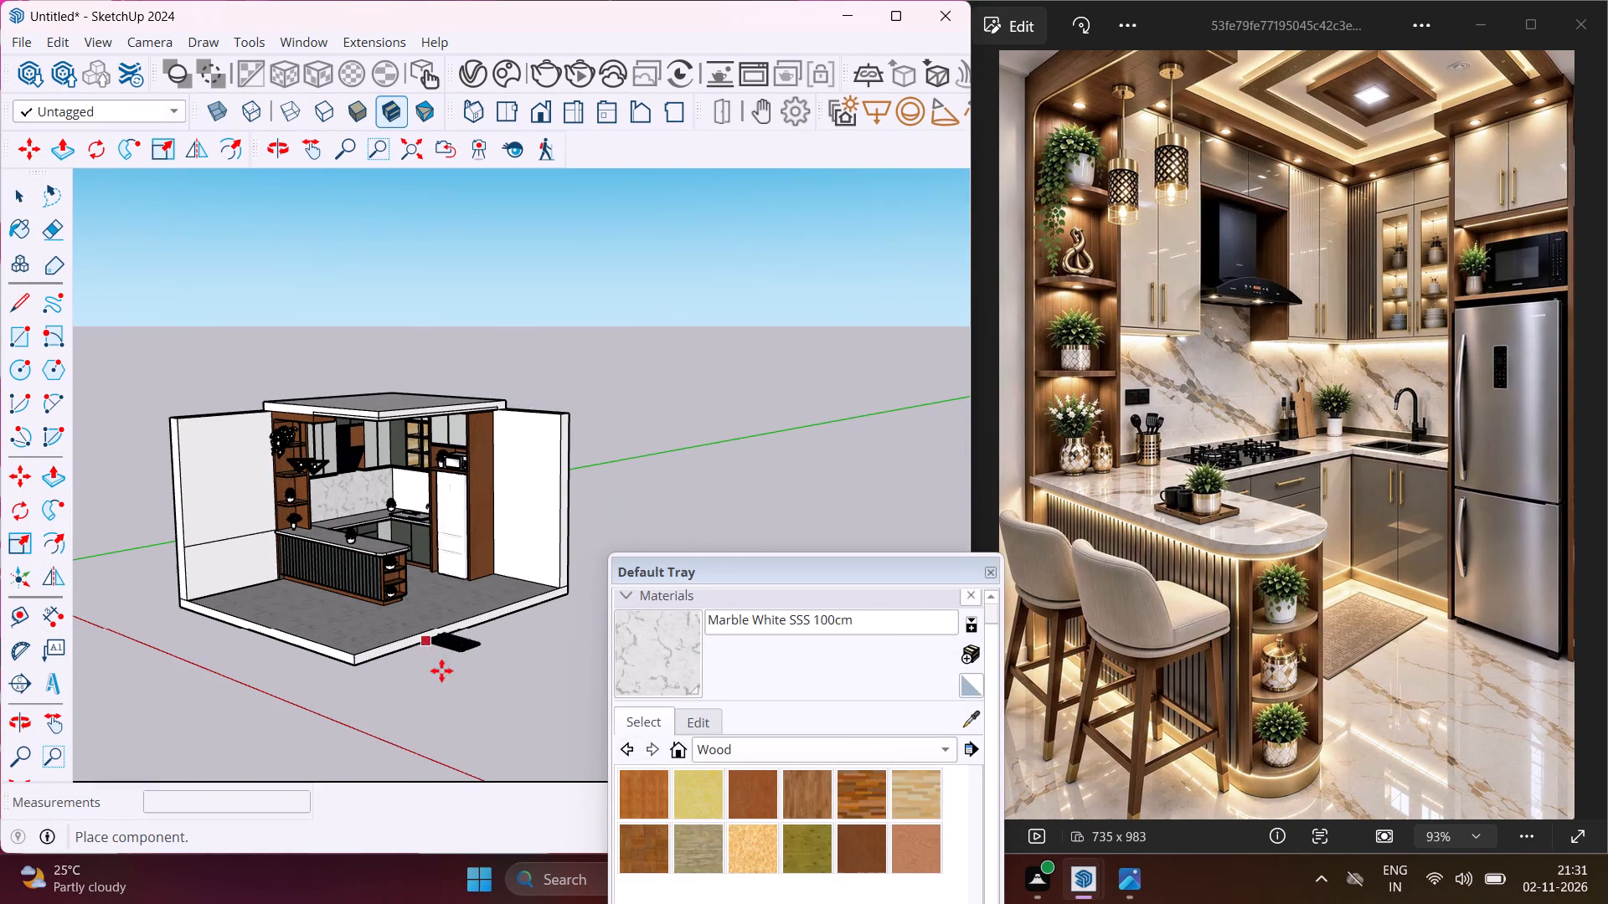
pyautogui.scroll(3, 443, 686)
pyautogui.click(431, 671)
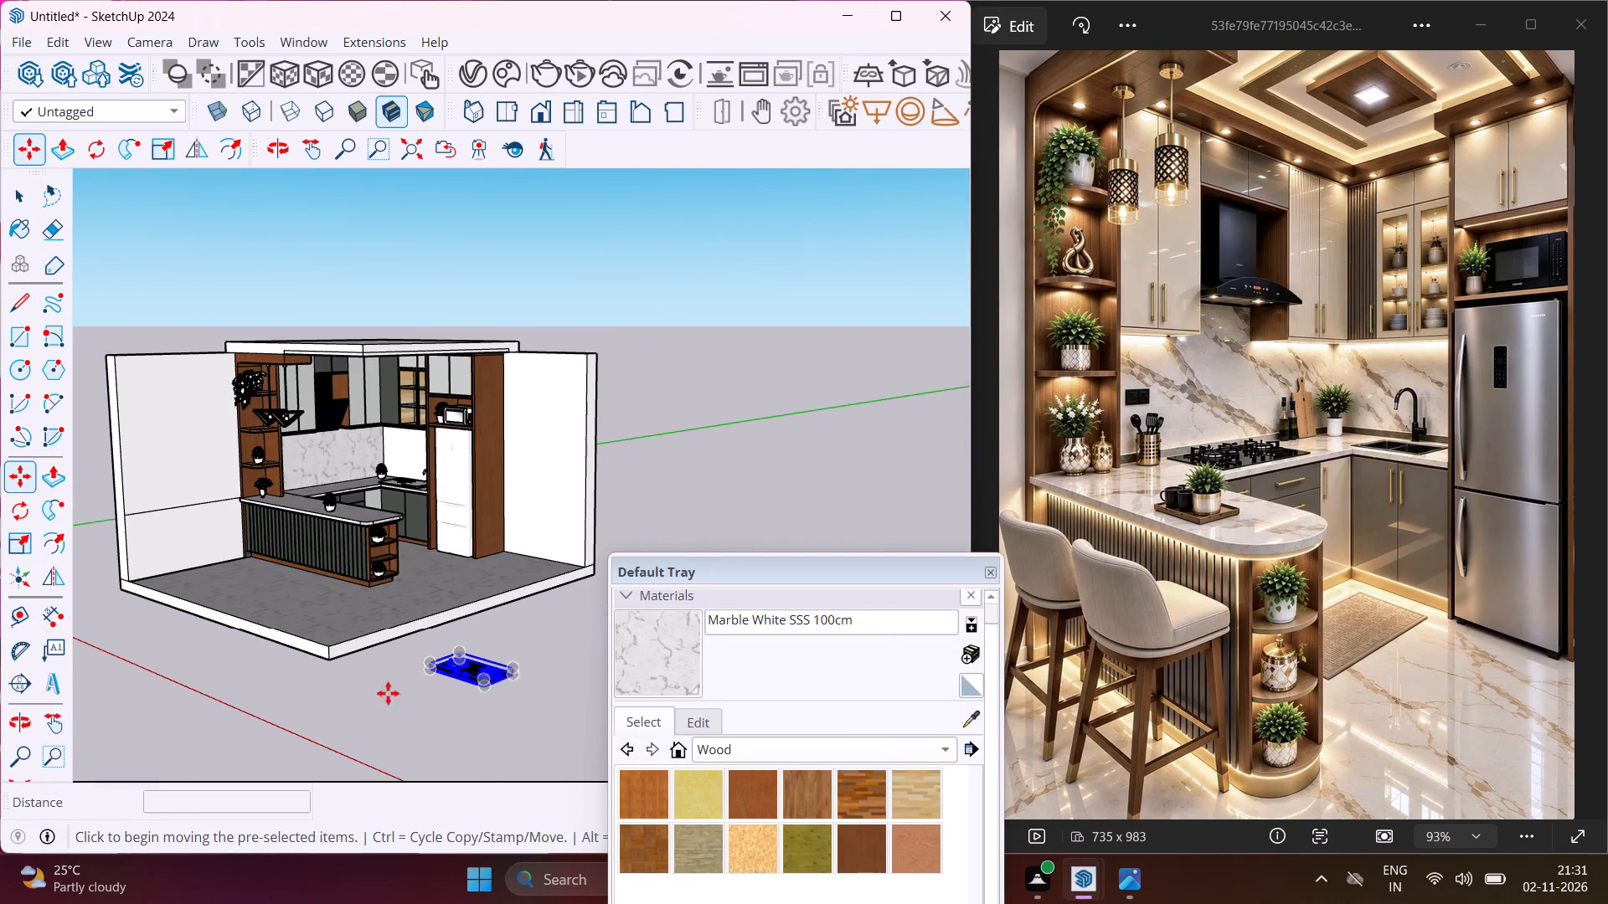
# Rotate the imported stove 90° about the vertical axis on the ground plane.
pyautogui.click(31, 513)
pyautogui.scroll(-2, 368, 717)
pyautogui.click(391, 717)
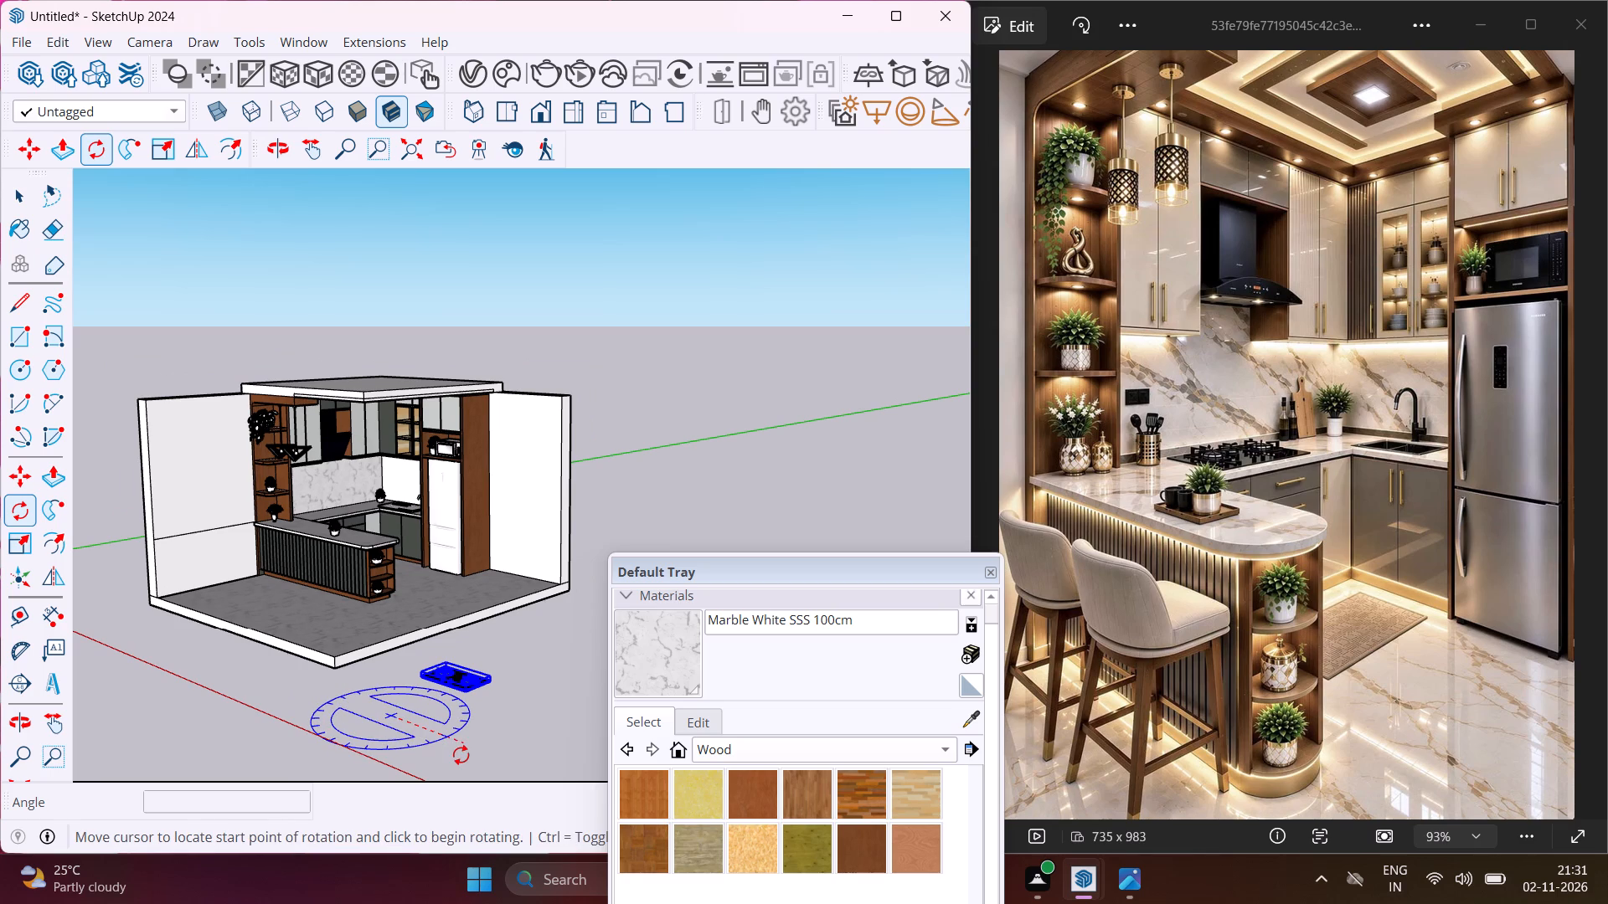
pyautogui.click(462, 754)
pyautogui.click(485, 679)
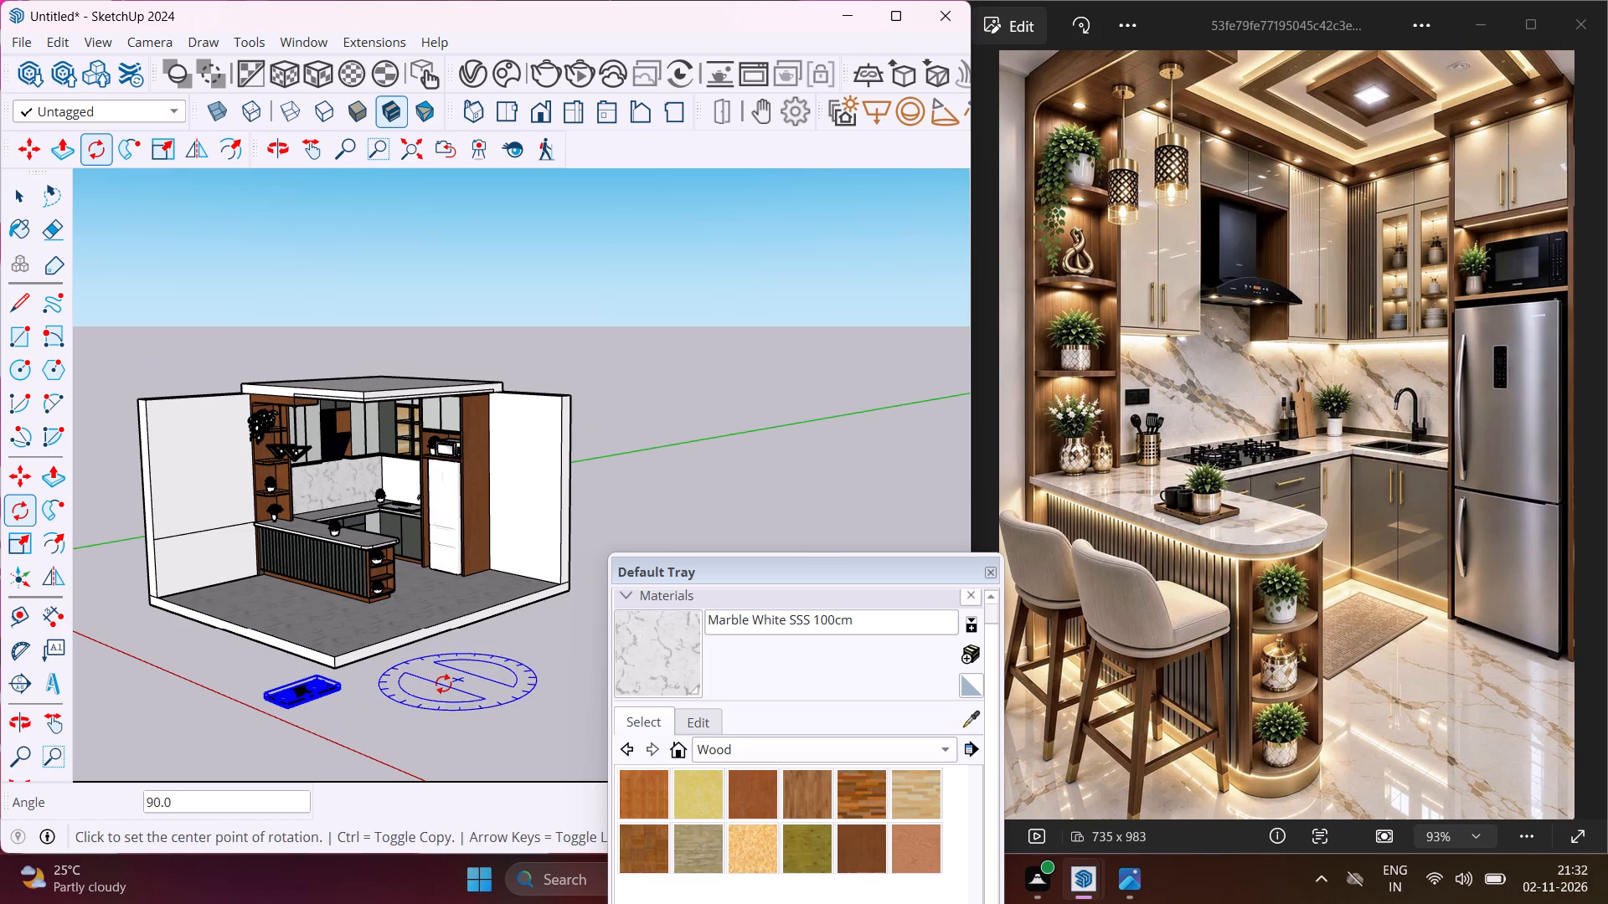
# Move the stove by its corner onto the back countertop, below the range hood and in front of the marble backsplash.
pyautogui.press('m')
pyautogui.scroll(14, 348, 685)
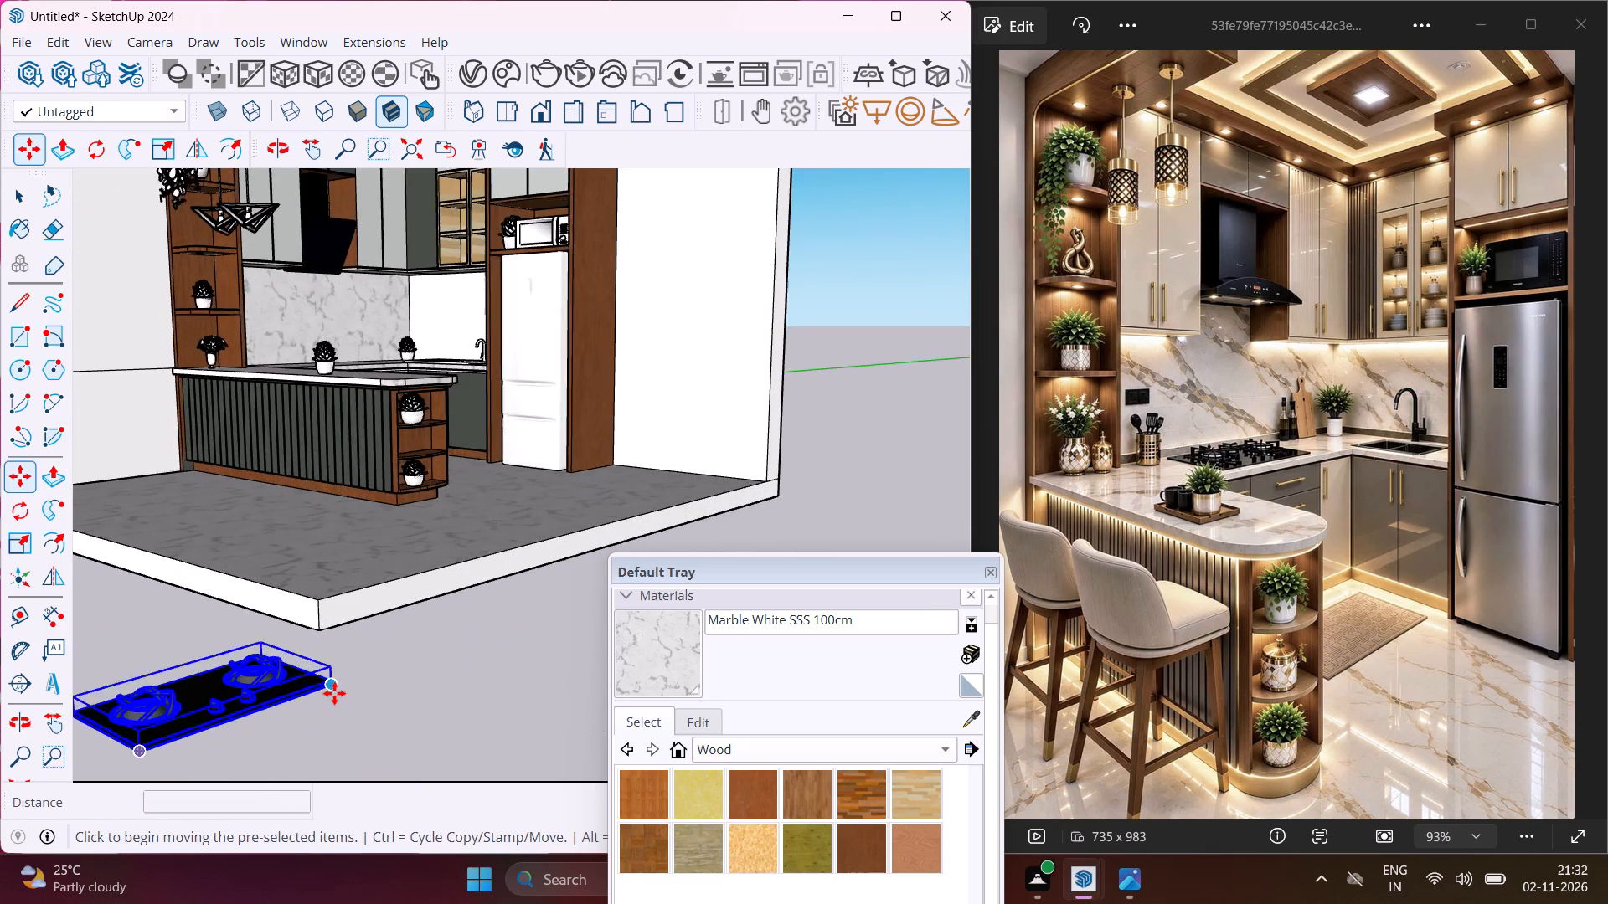
pyautogui.scroll(5, 334, 693)
pyautogui.click(328, 684)
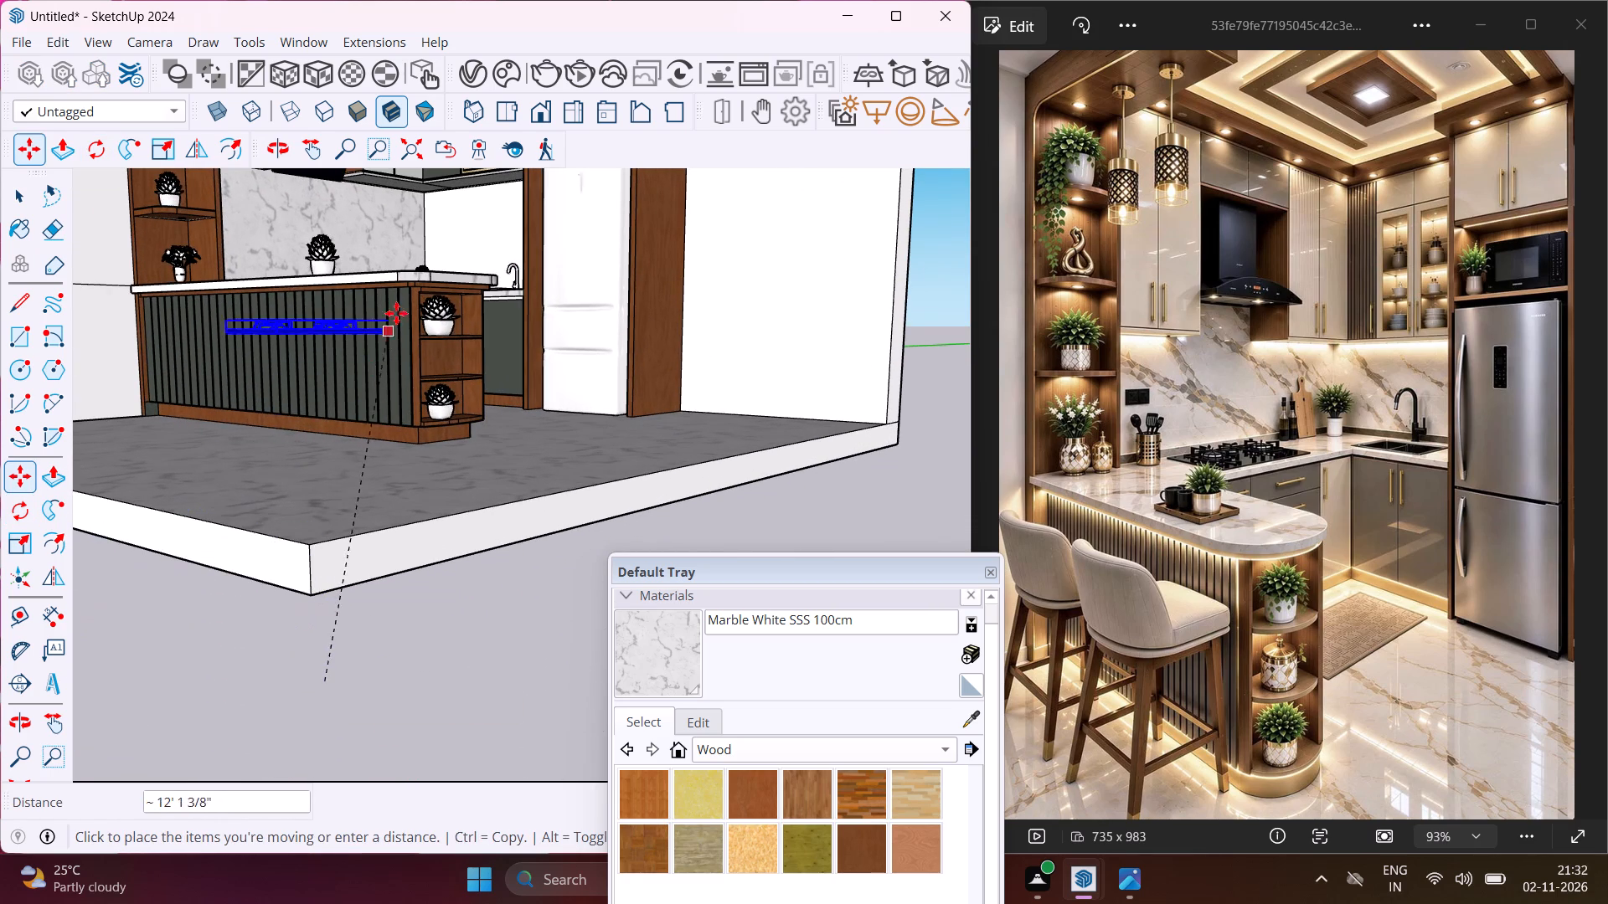
pyautogui.moveTo(398, 305); pyautogui.dragTo(380, 521, button='middle')
pyautogui.scroll(-14, 379, 521)
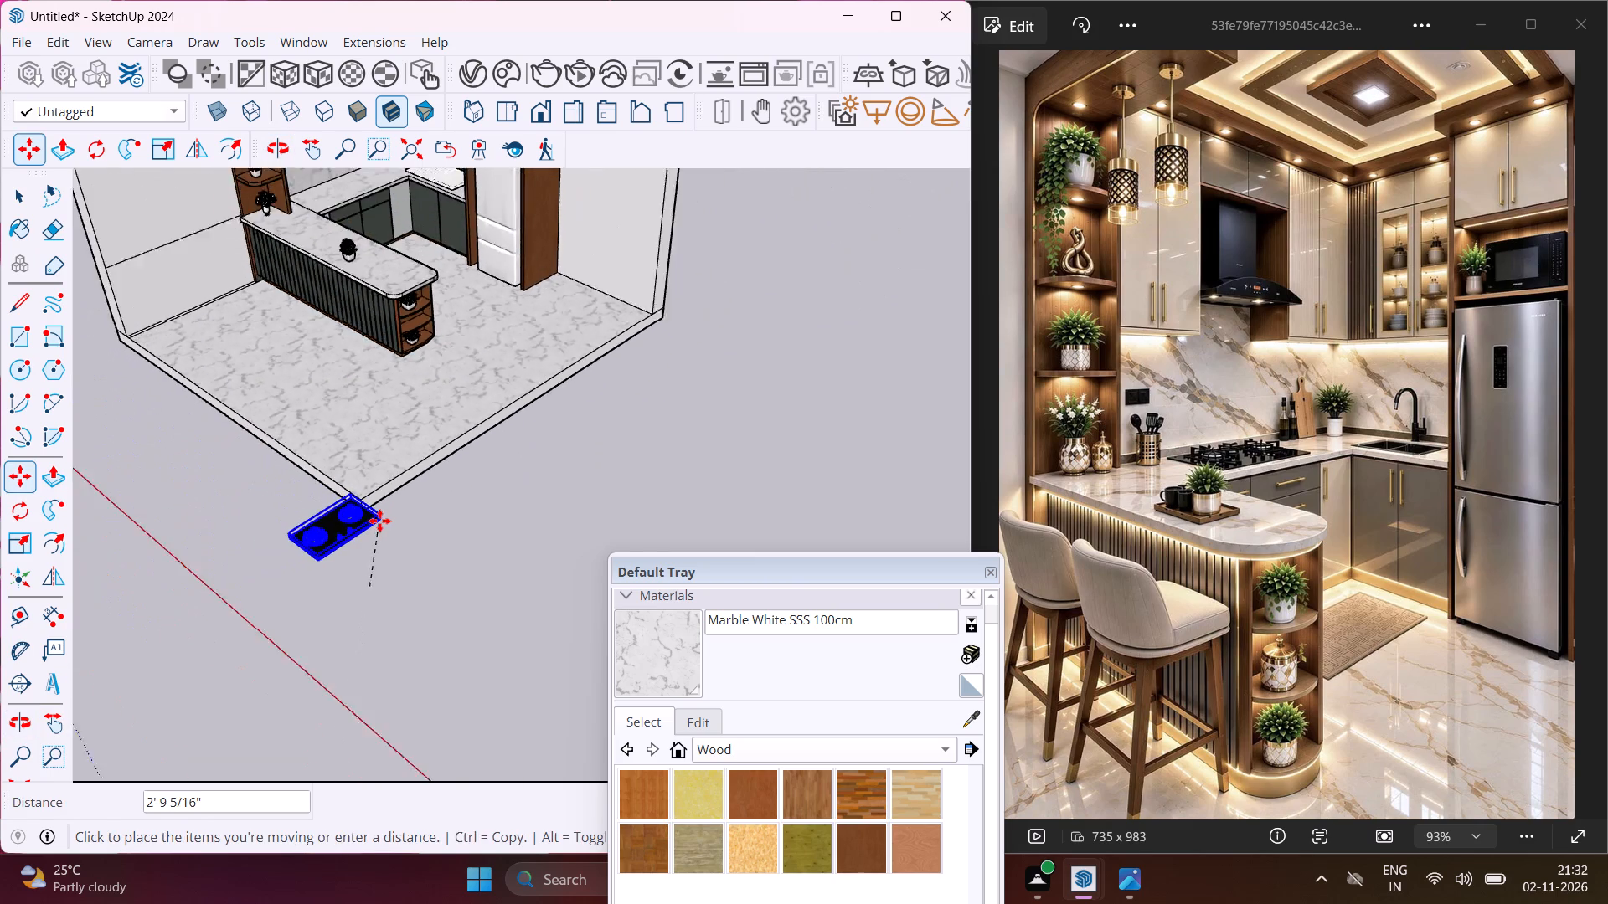
pyautogui.scroll(-6, 379, 521)
pyautogui.scroll(7, 363, 331)
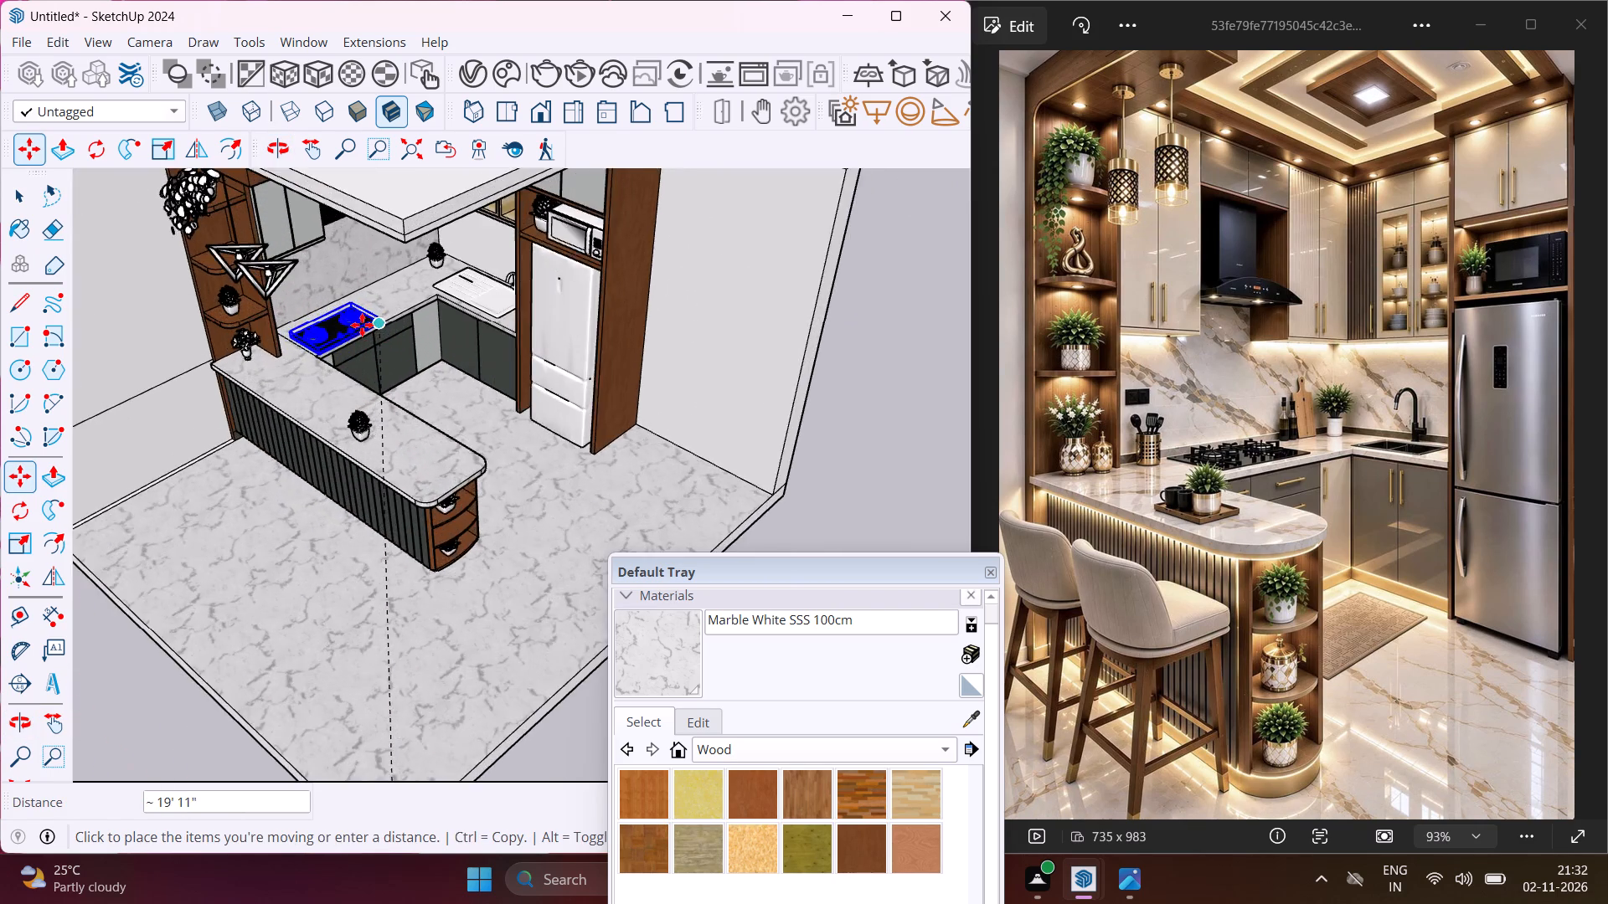
pyautogui.scroll(5, 362, 325)
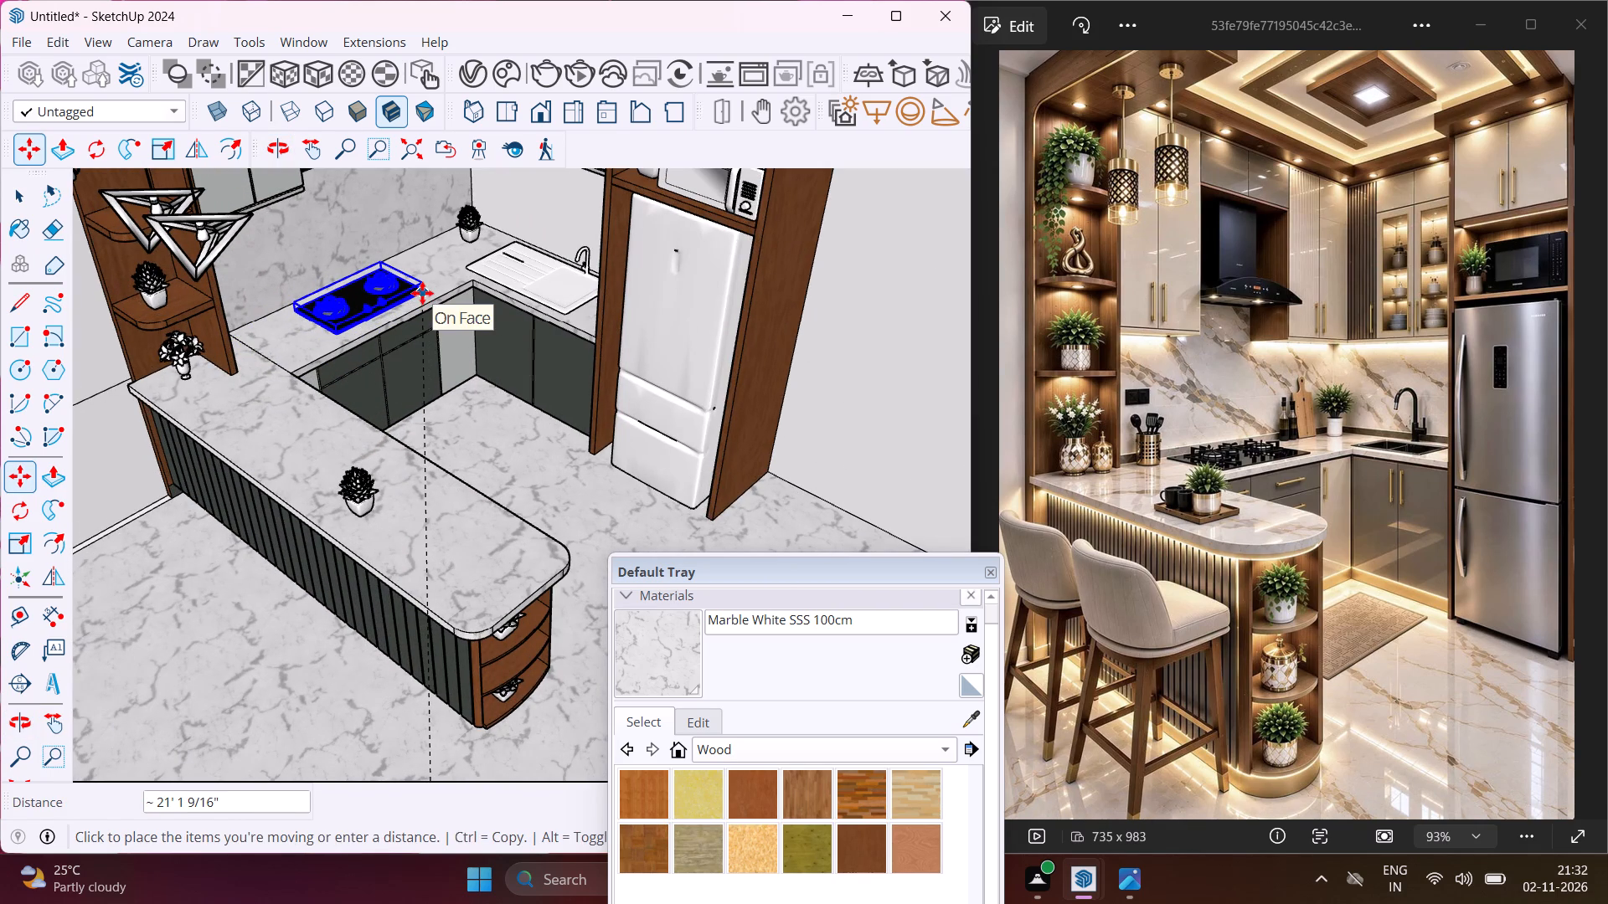
pyautogui.click(422, 293)
# Search the 3D Warehouse models for "utensils".
pyautogui.scroll(-5, 403, 351)
pyautogui.moveTo(399, 393); pyautogui.dragTo(229, 249, button='middle')
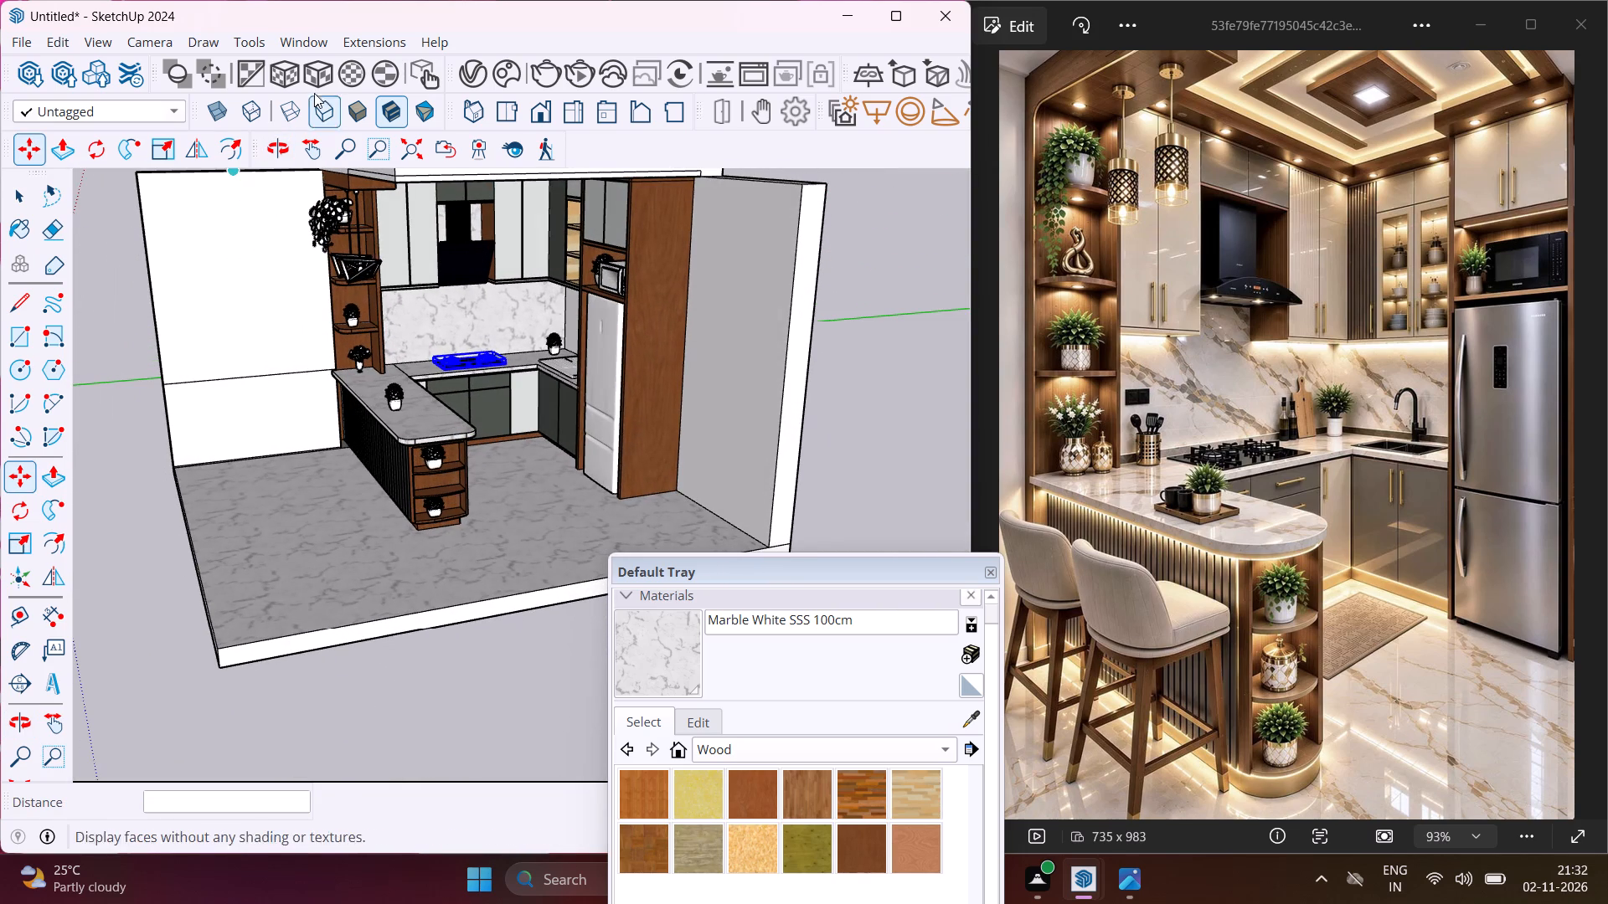
pyautogui.click(300, 32)
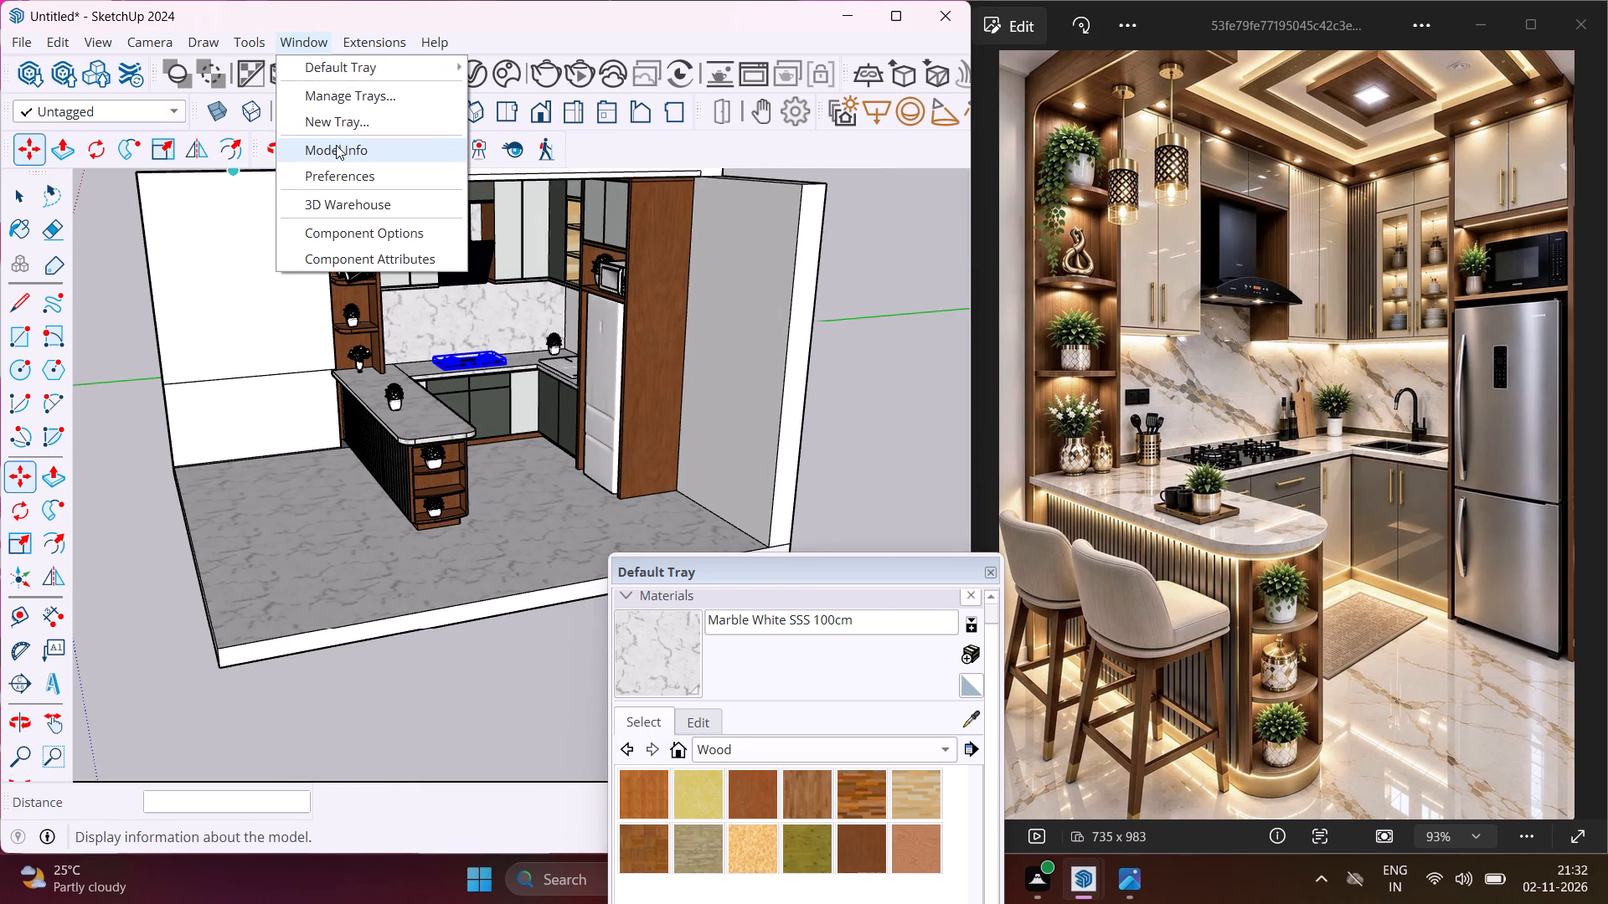
pyautogui.click(337, 201)
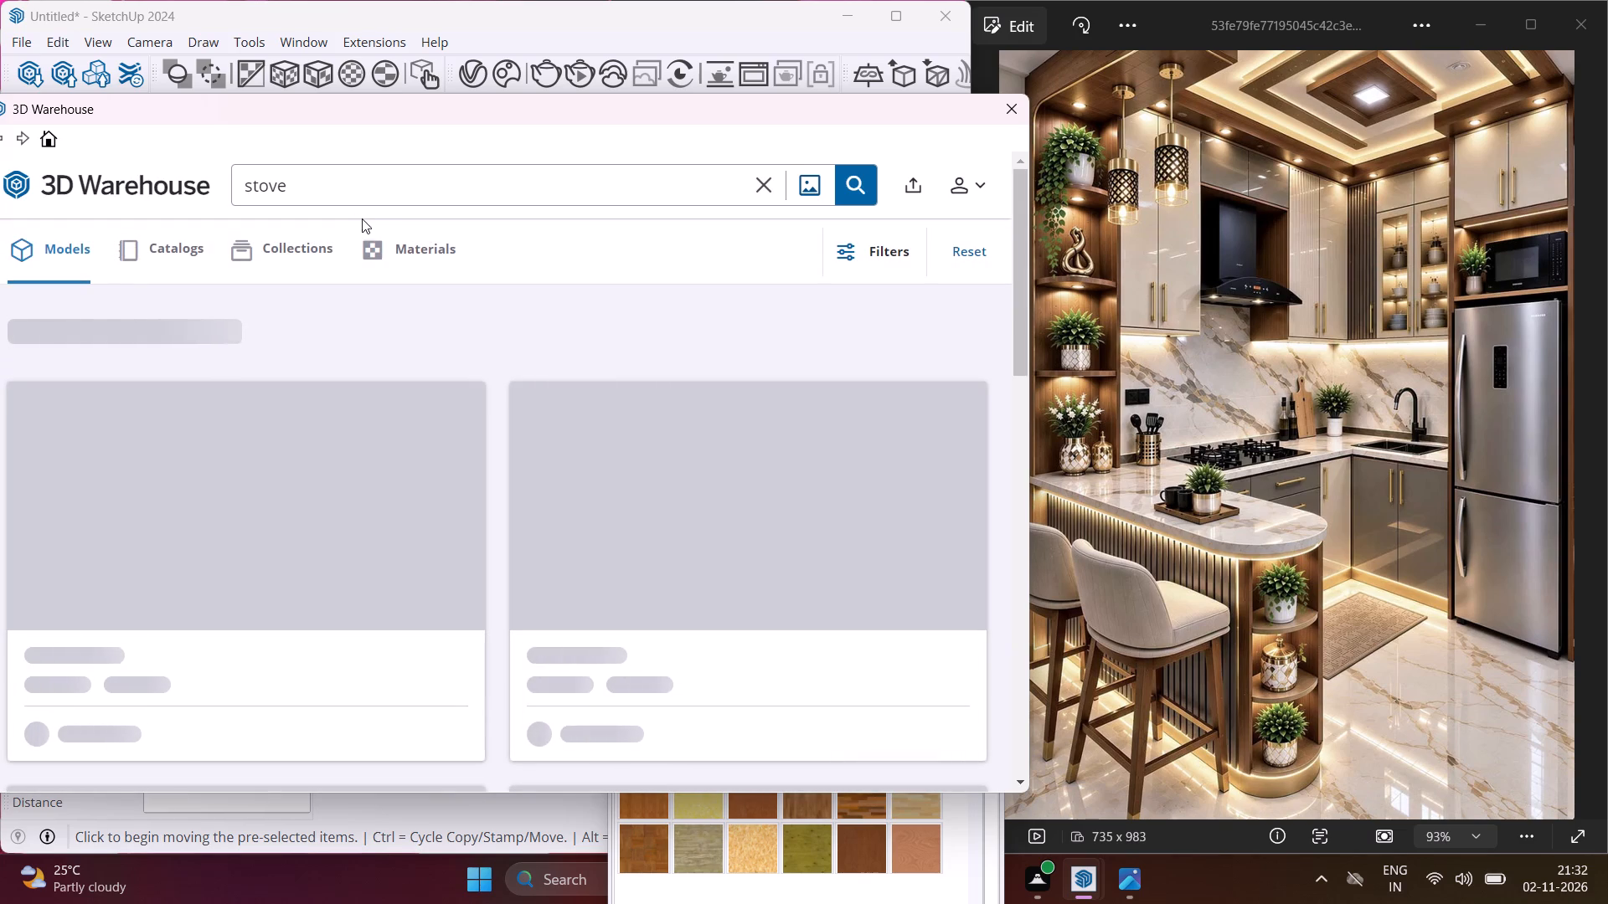
pyautogui.click(353, 180)
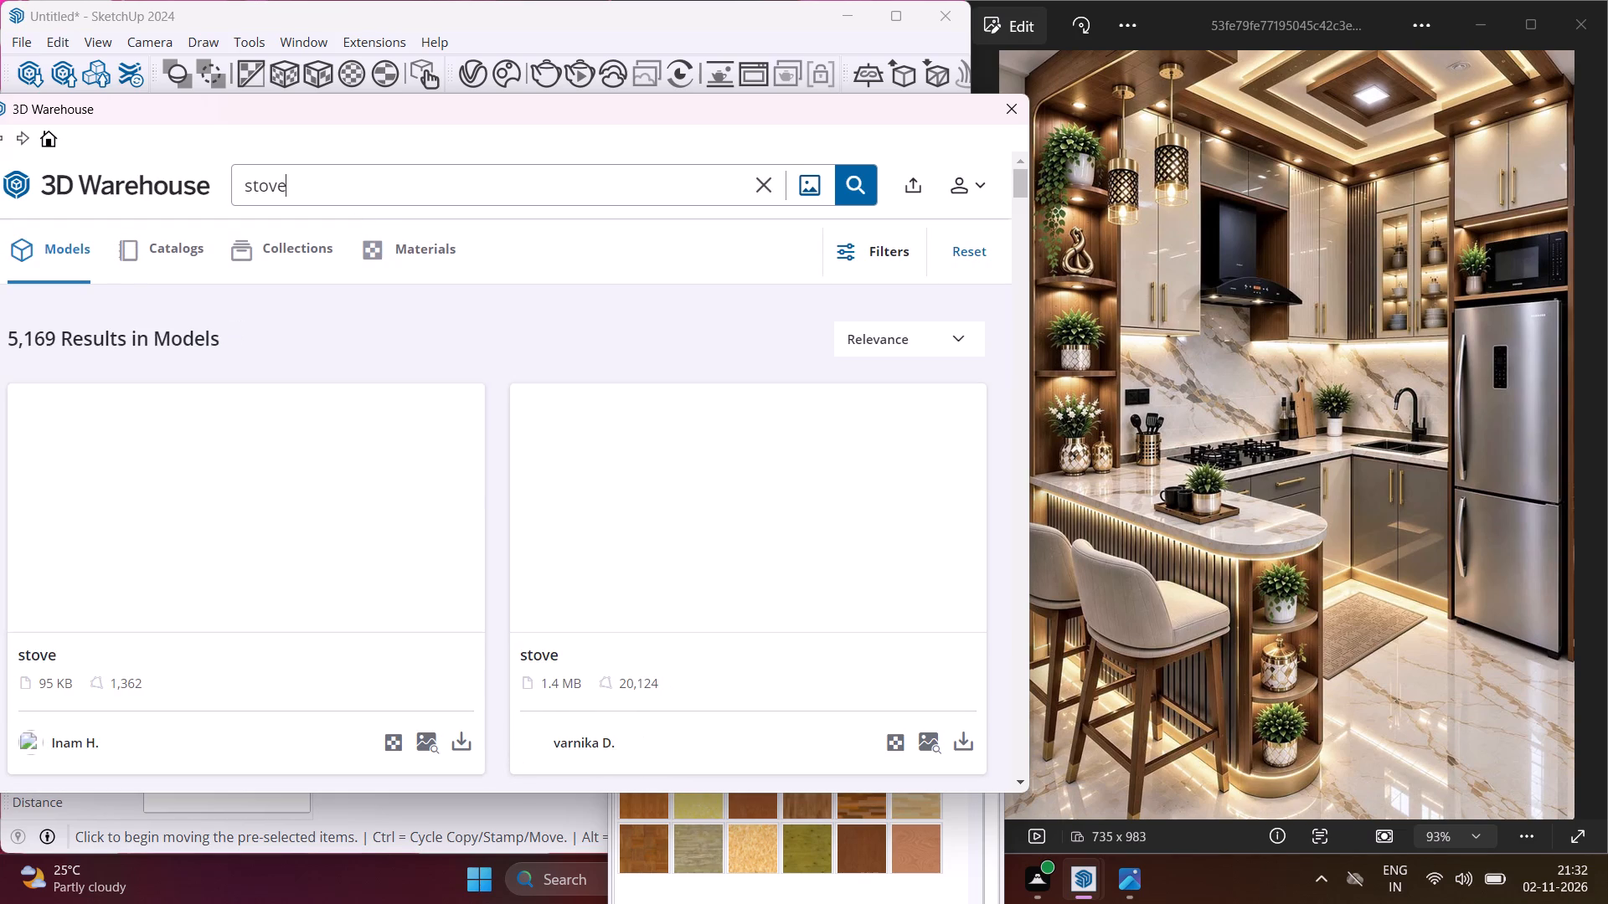
pyautogui.click(341, 182)
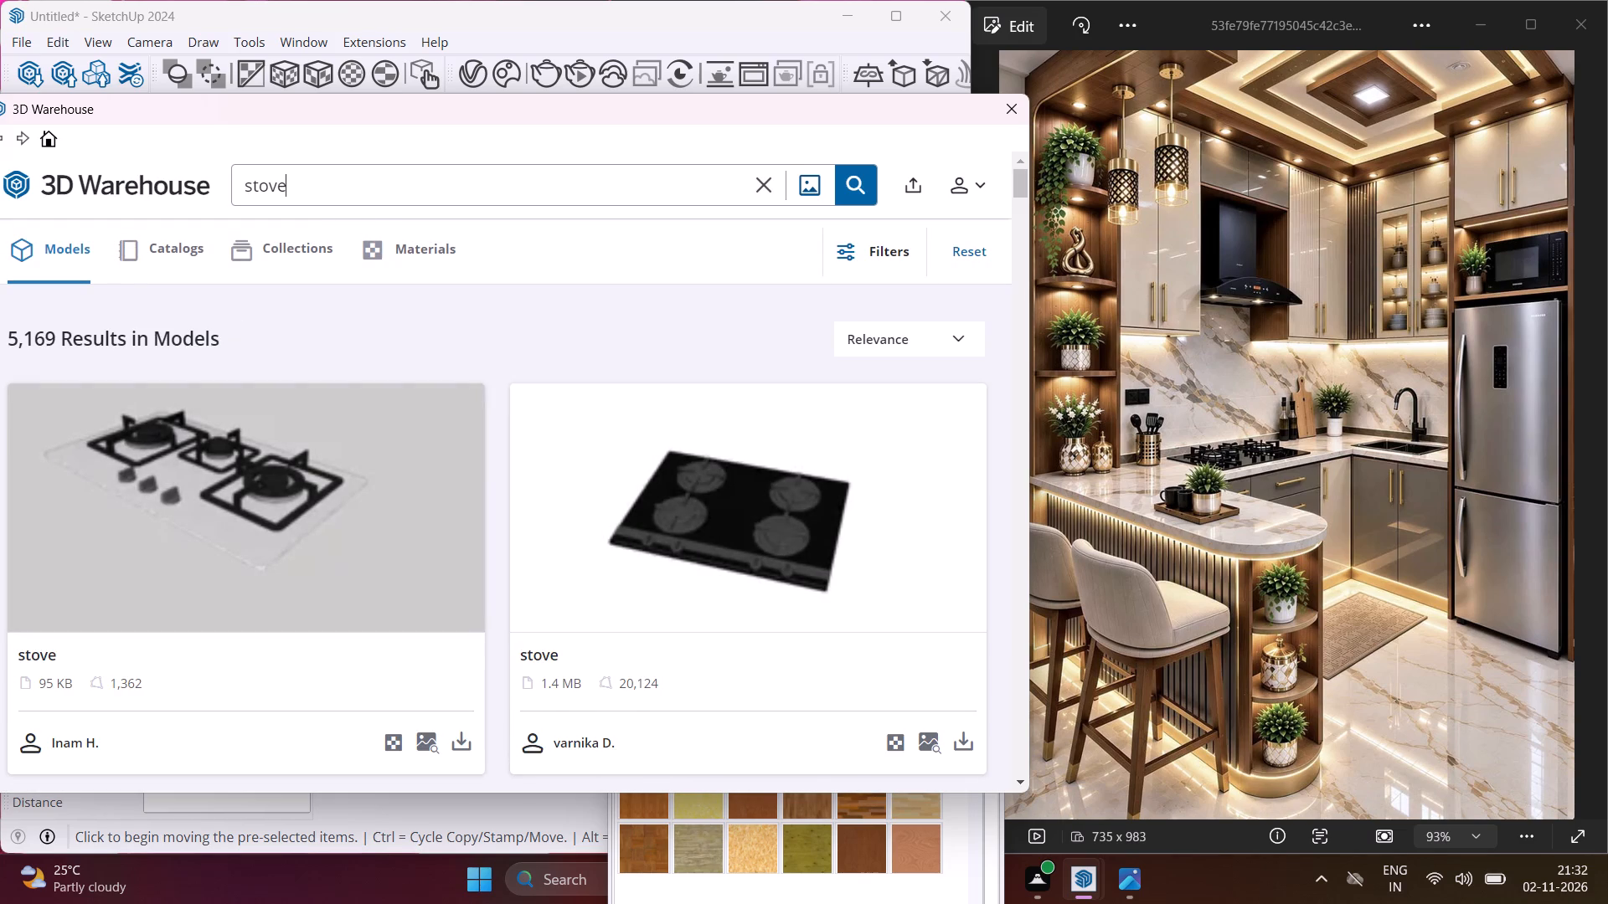
pyautogui.press('BackSpace')
pyautogui.press('BackSpace')
pyautogui.press('BackSpace')
pyautogui.press('BackSpace')
pyautogui.press('BackSpace')
pyautogui.press('BackSpace')
pyautogui.press('BackSpace')
pyautogui.press('BackSpace')
pyautogui.press('BackSpace')
pyautogui.press('BackSpace')
pyautogui.press('BackSpace')
pyautogui.press('u')
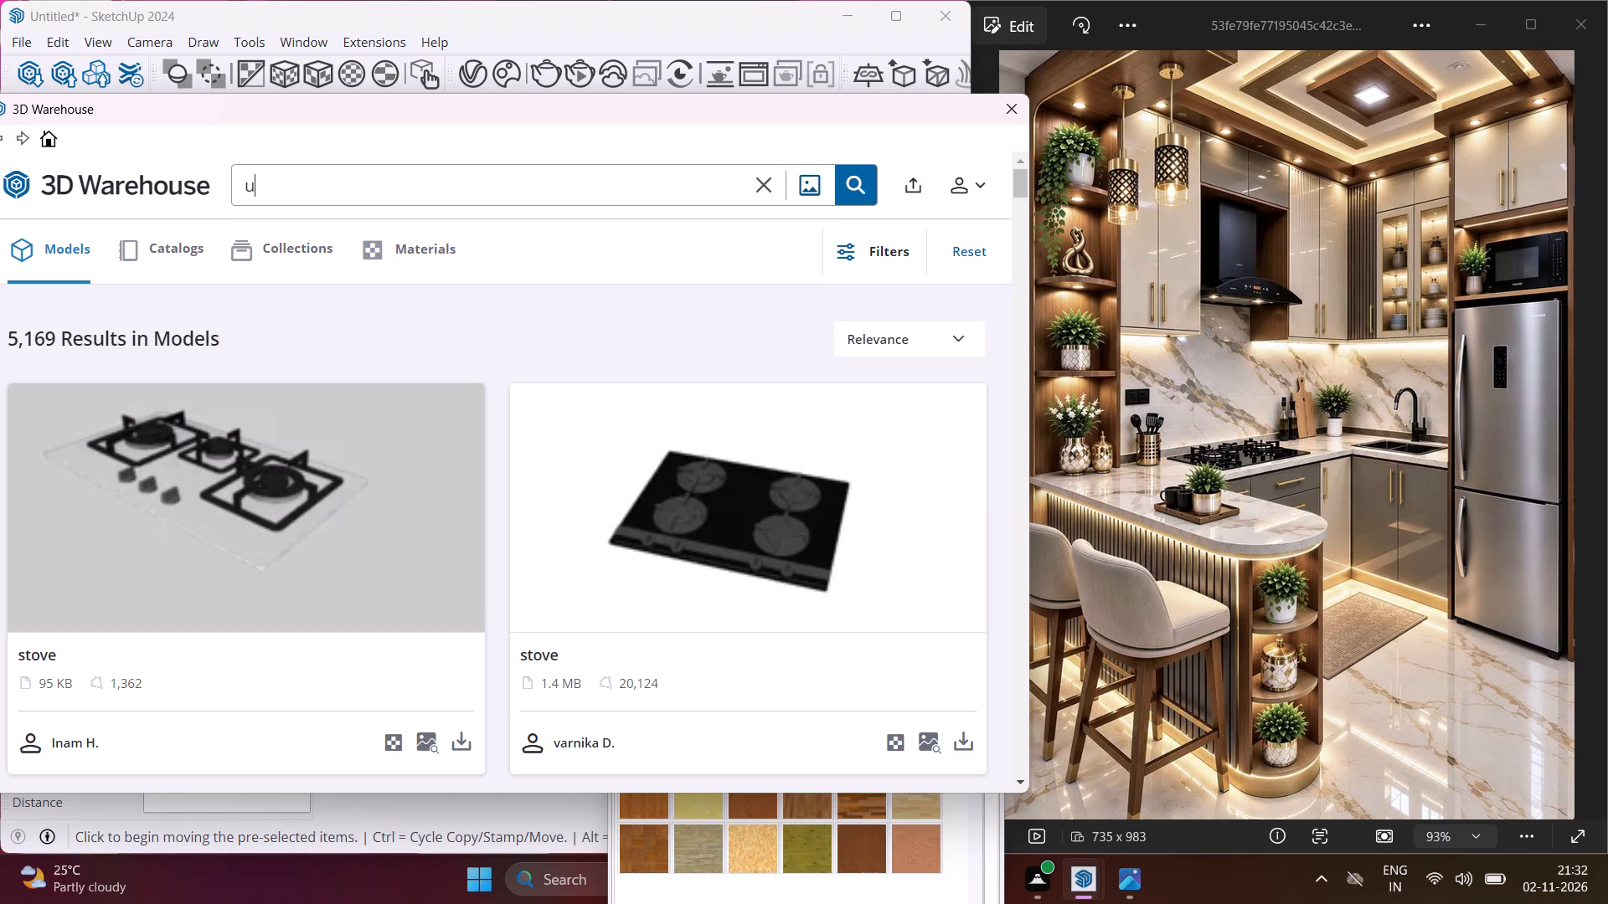
pyautogui.write('ten')
pyautogui.write('si')
pyautogui.write('ls')
pyautogui.press('Return')
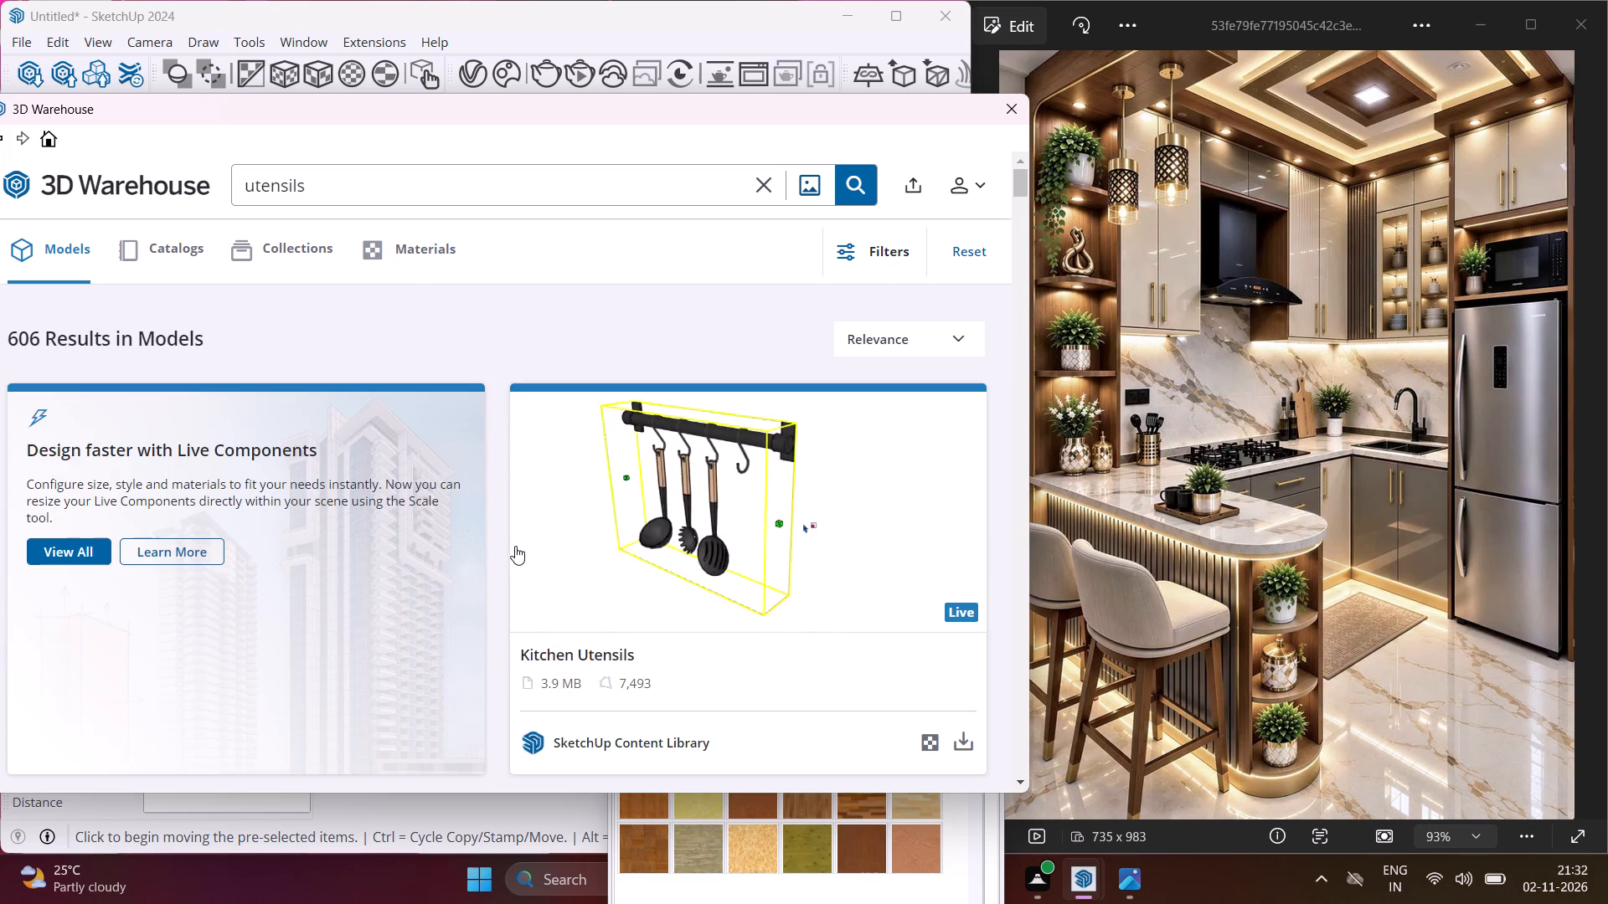
# Load the Utensils model with the square beige holder and place it on the back countertop between the stove and the open shelf tower.
pyautogui.scroll(-7, 403, 544)
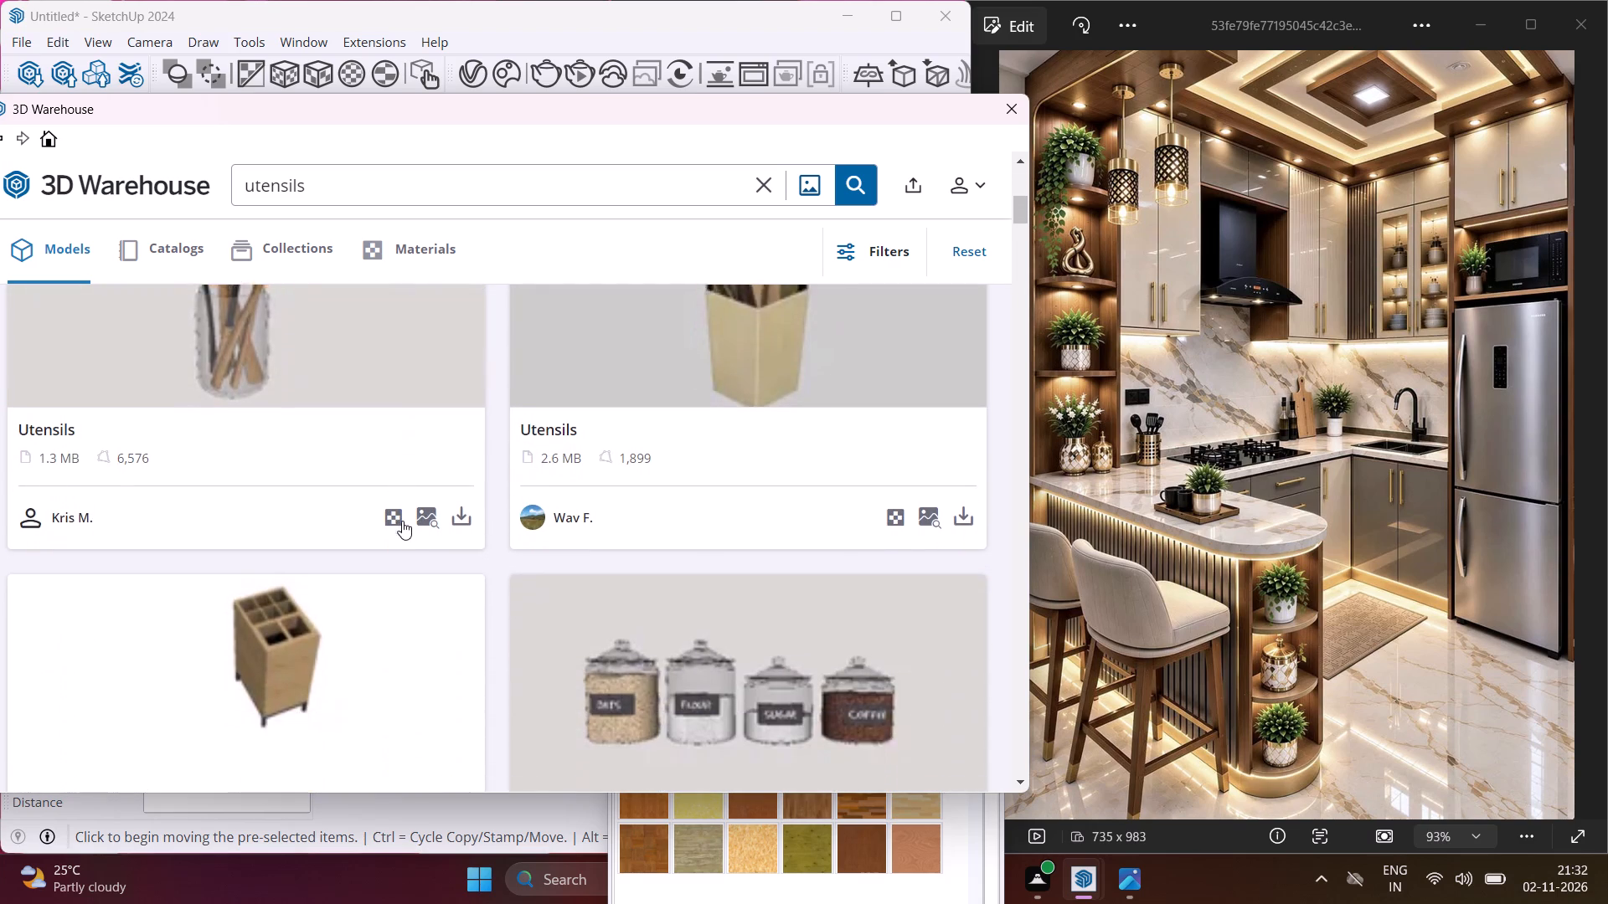
pyautogui.scroll(2, 402, 521)
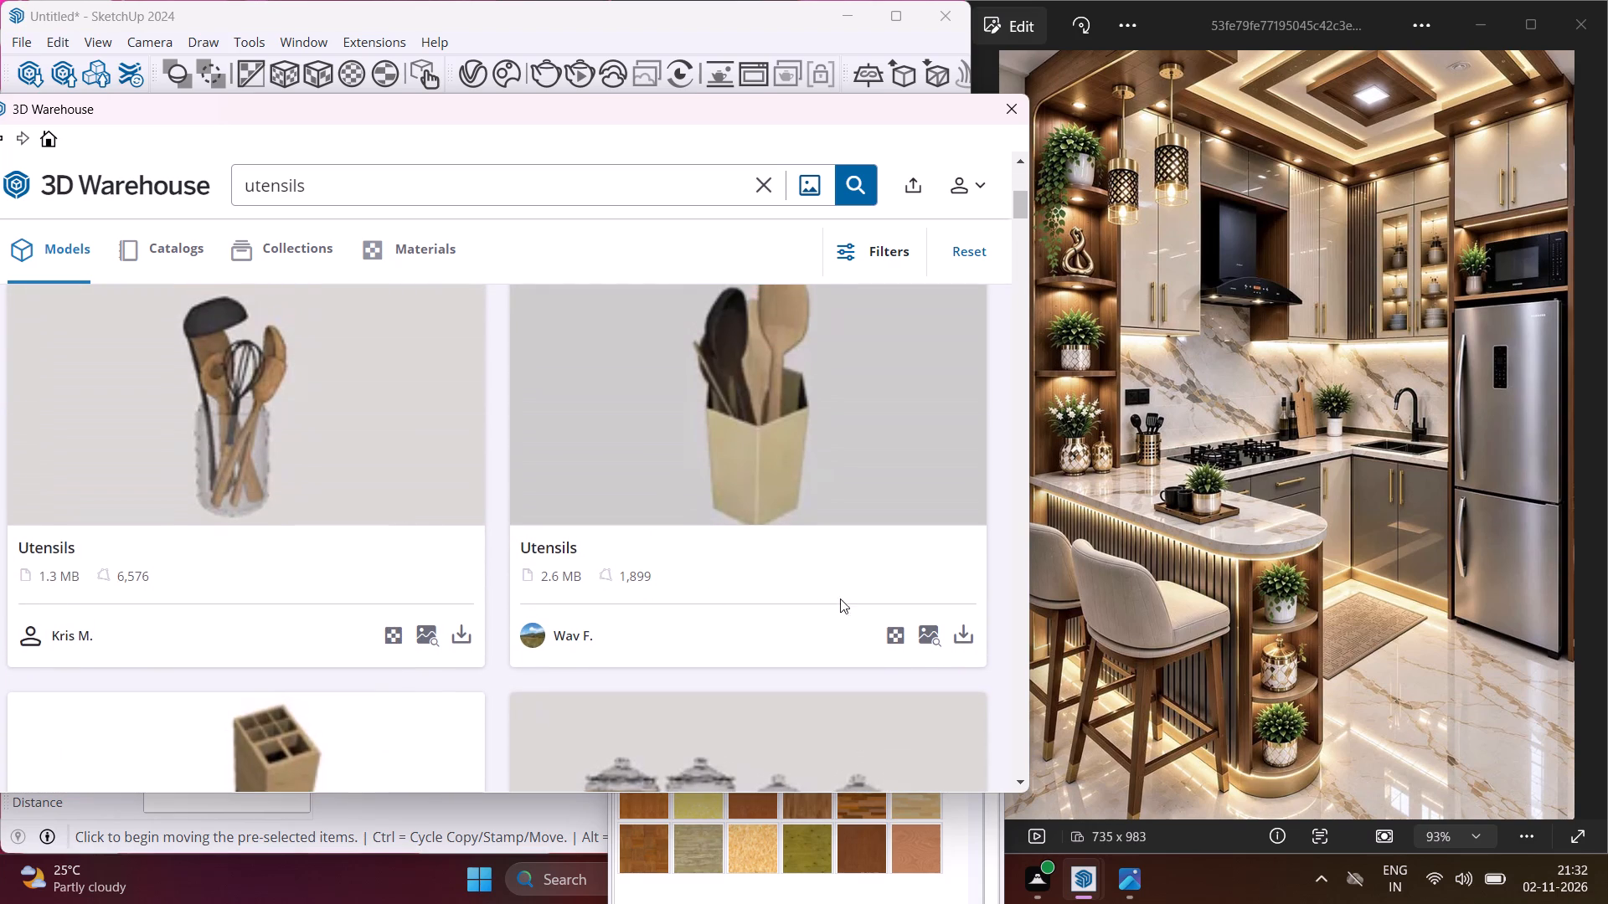
pyautogui.click(970, 631)
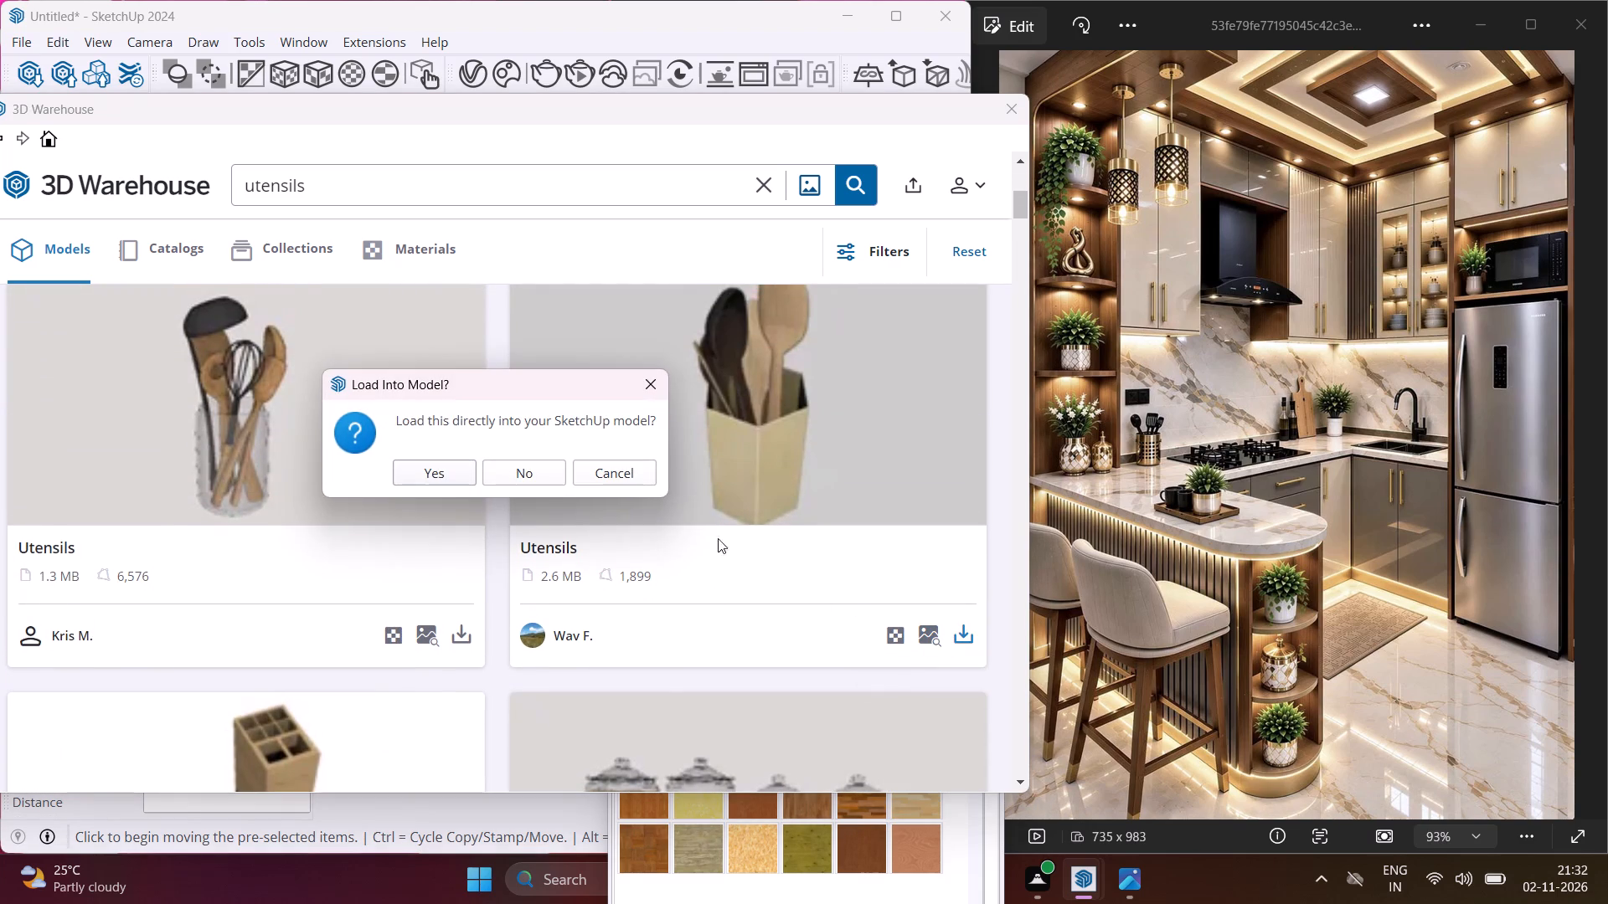
pyautogui.click(425, 475)
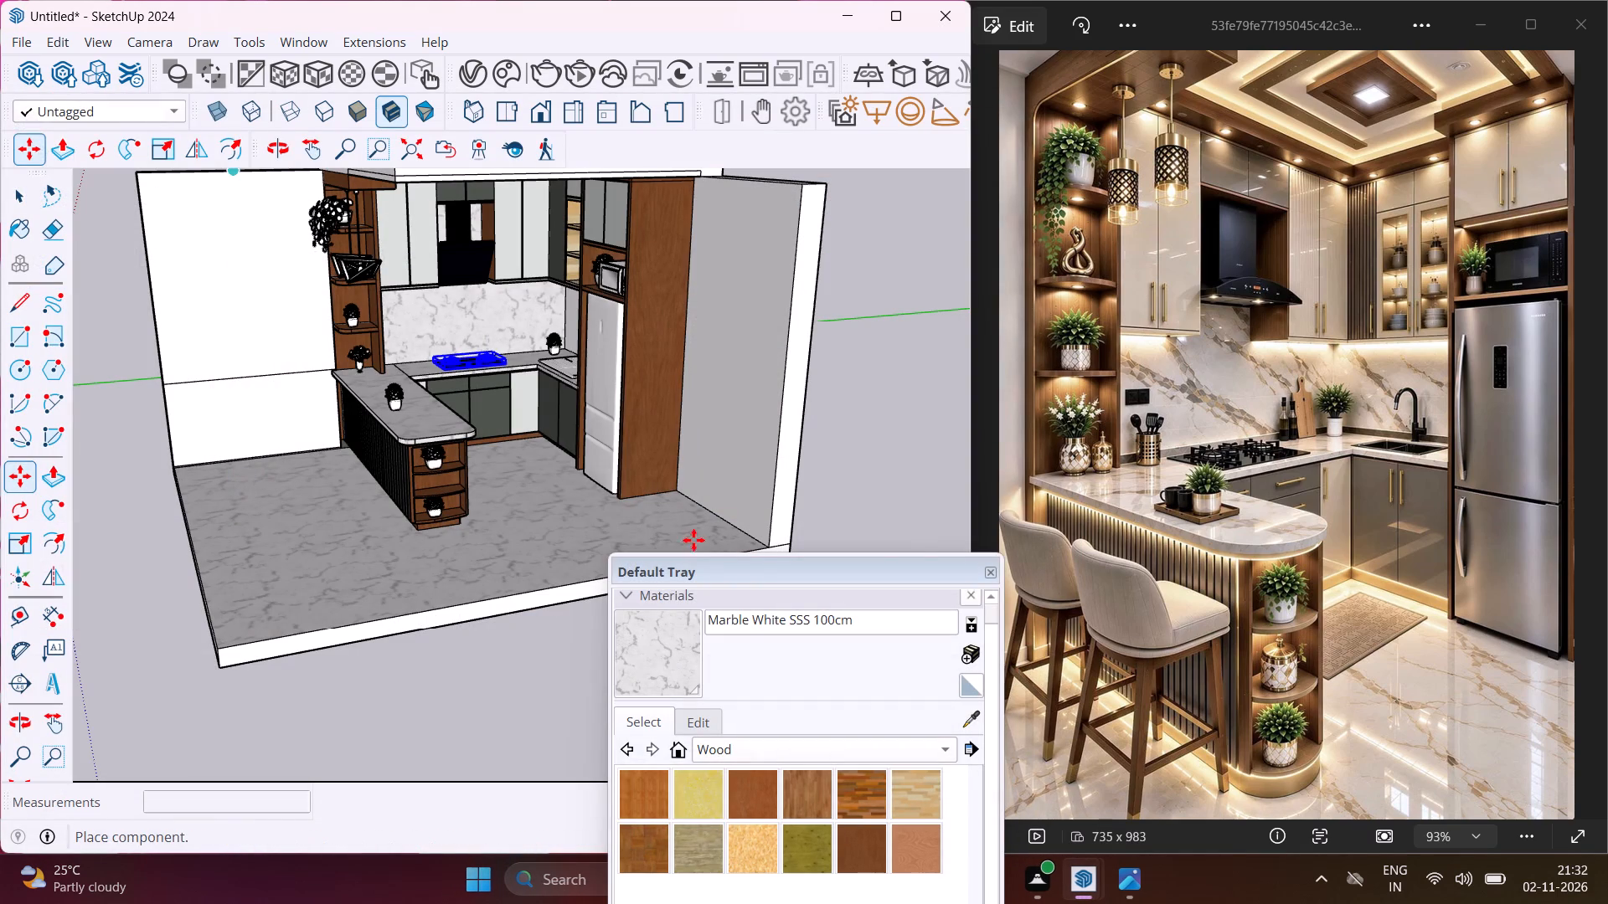
pyautogui.scroll(4, 416, 377)
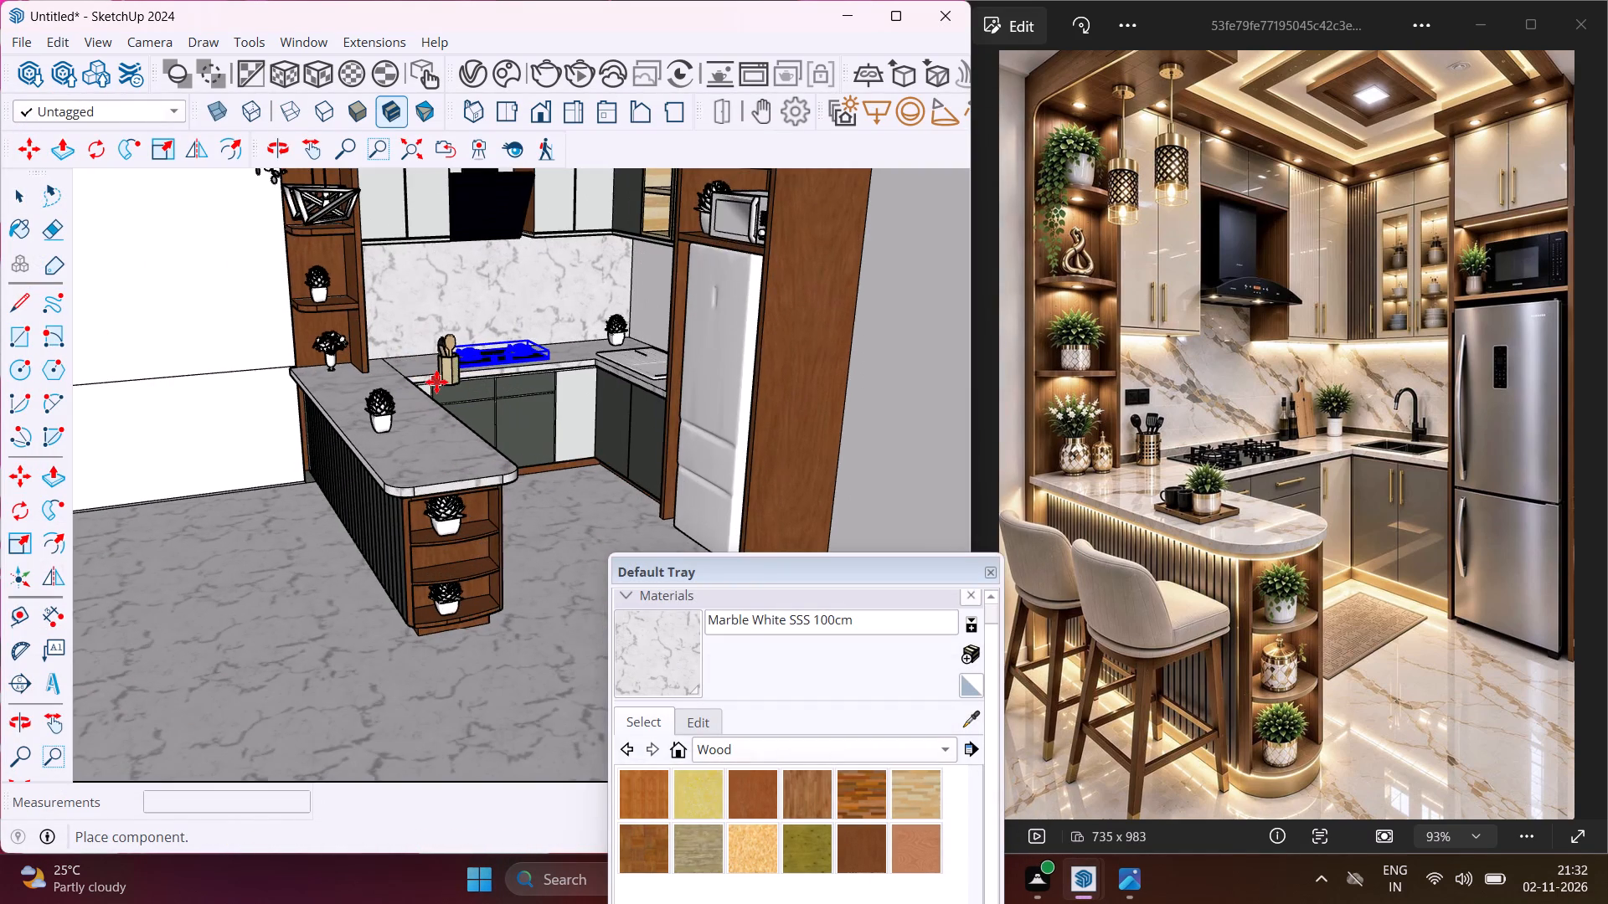
pyautogui.scroll(7, 436, 382)
pyautogui.click(370, 345)
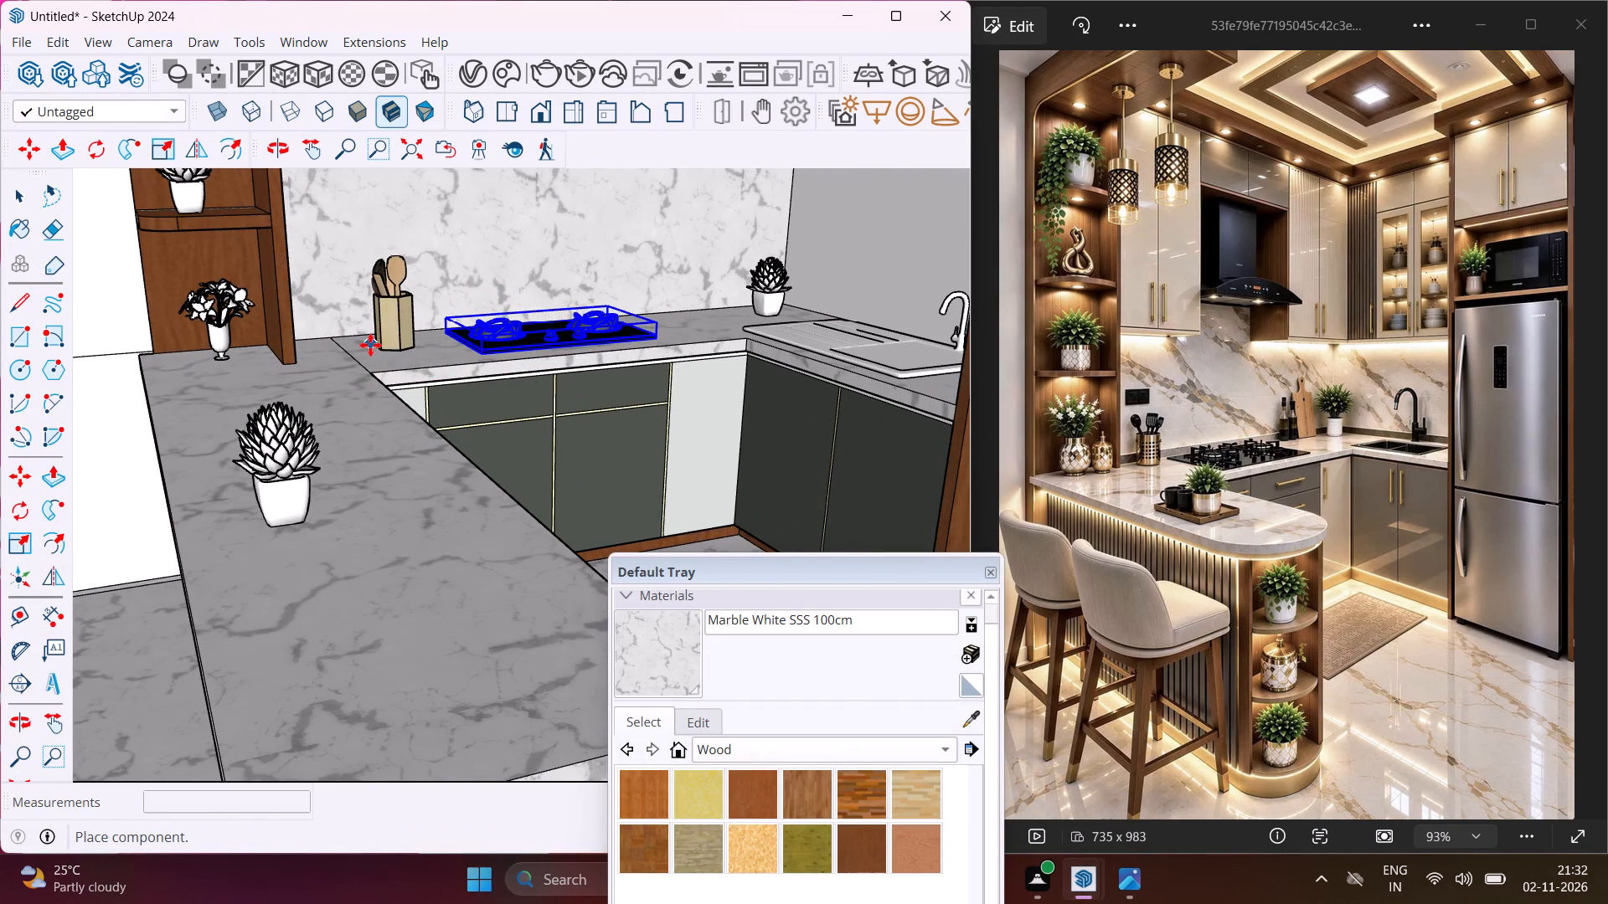
# Examine the whole kitchen with the placed utensils against the reference image.
pyautogui.scroll(-9, 360, 393)
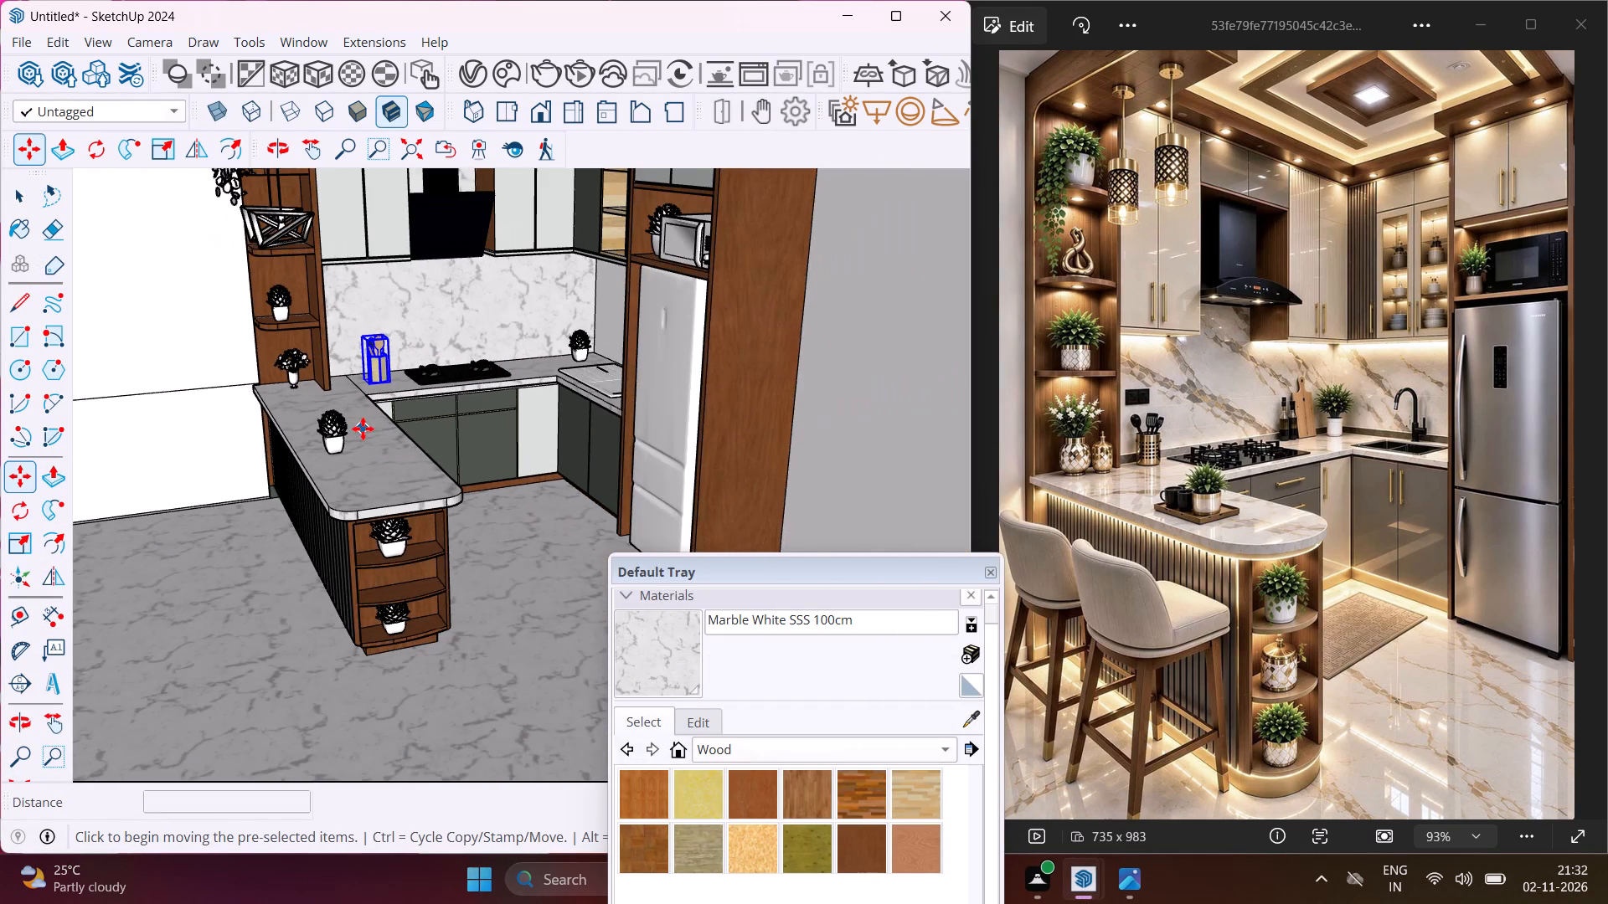
pyautogui.scroll(-3, 363, 429)
pyautogui.moveTo(359, 441); pyautogui.dragTo(482, 375, button='middle')
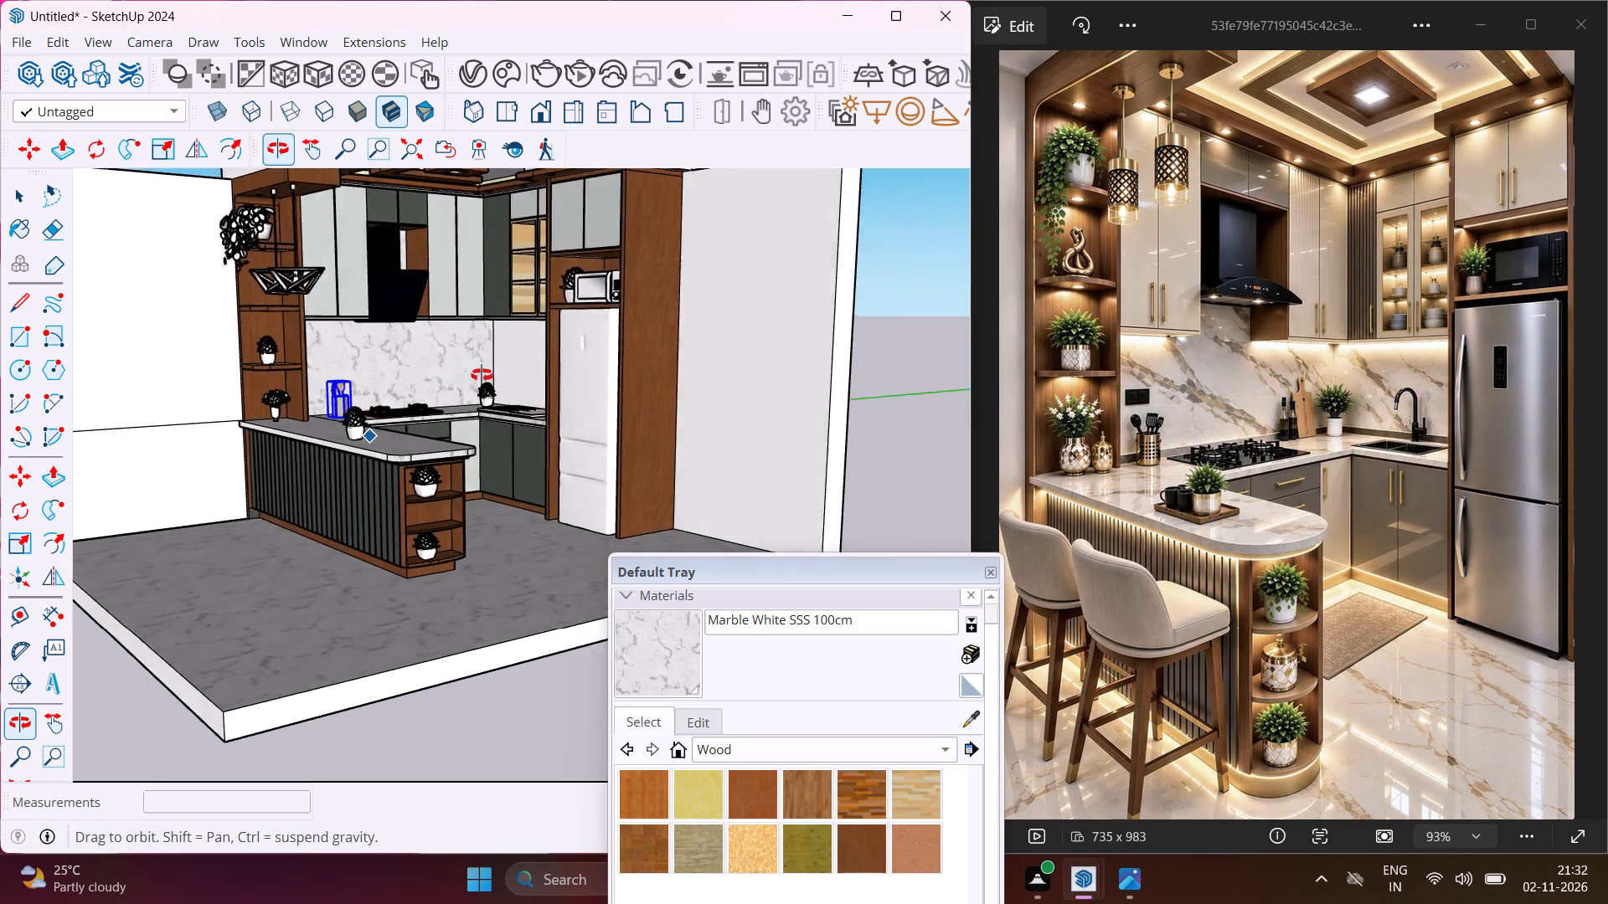
pyautogui.moveTo(482, 375); pyautogui.dragTo(554, 357, button='middle')
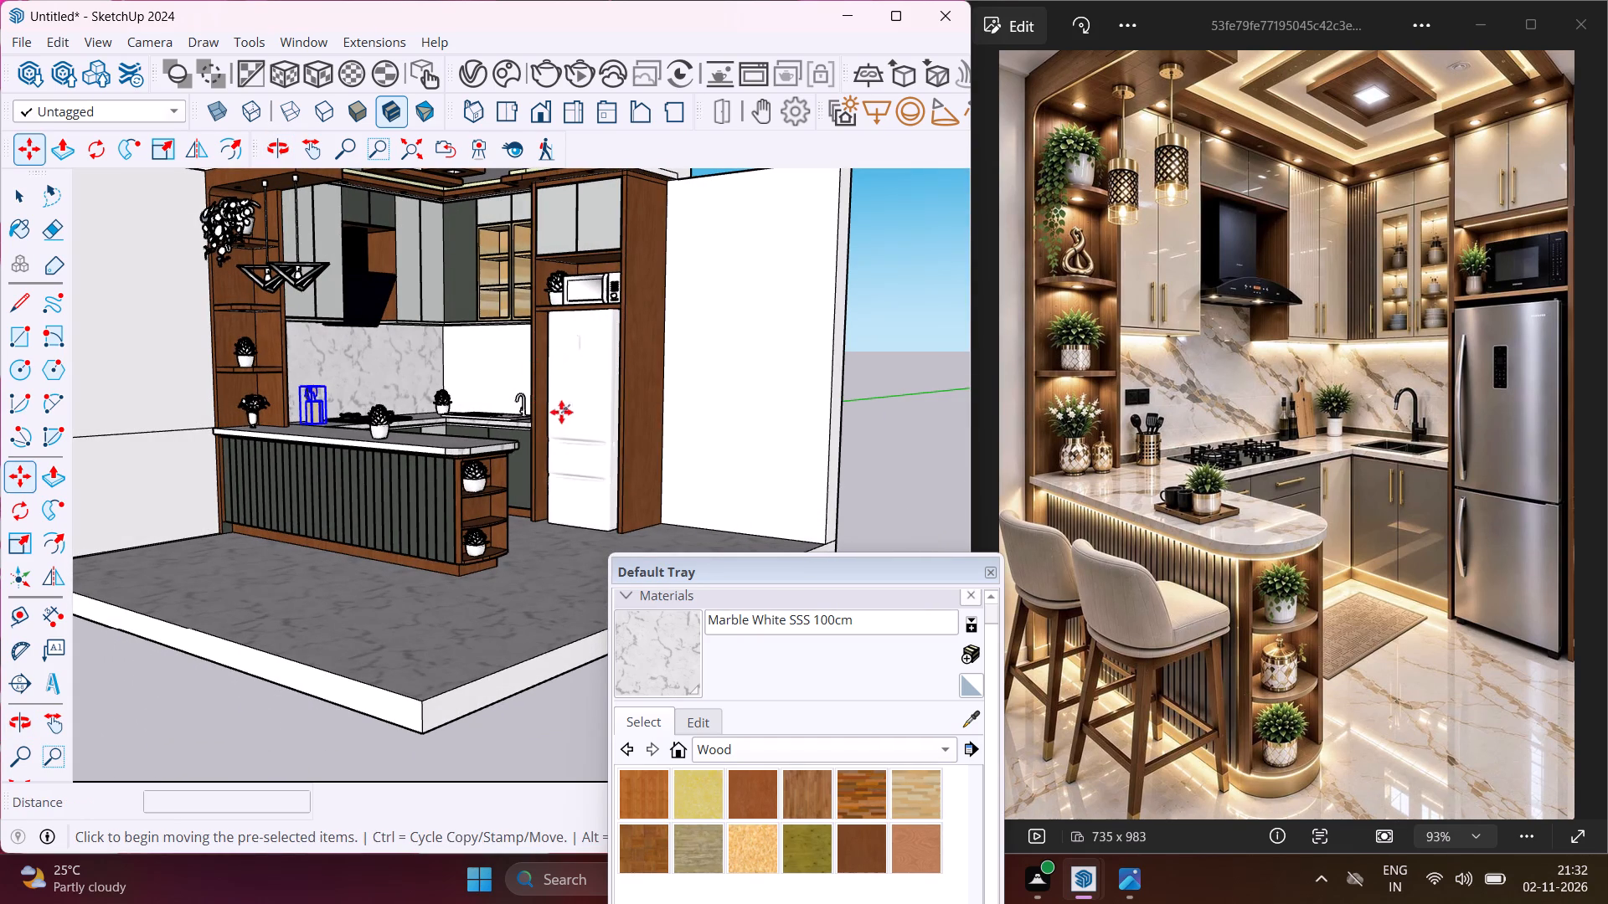
pyautogui.press('Escape')
pyautogui.press('space')
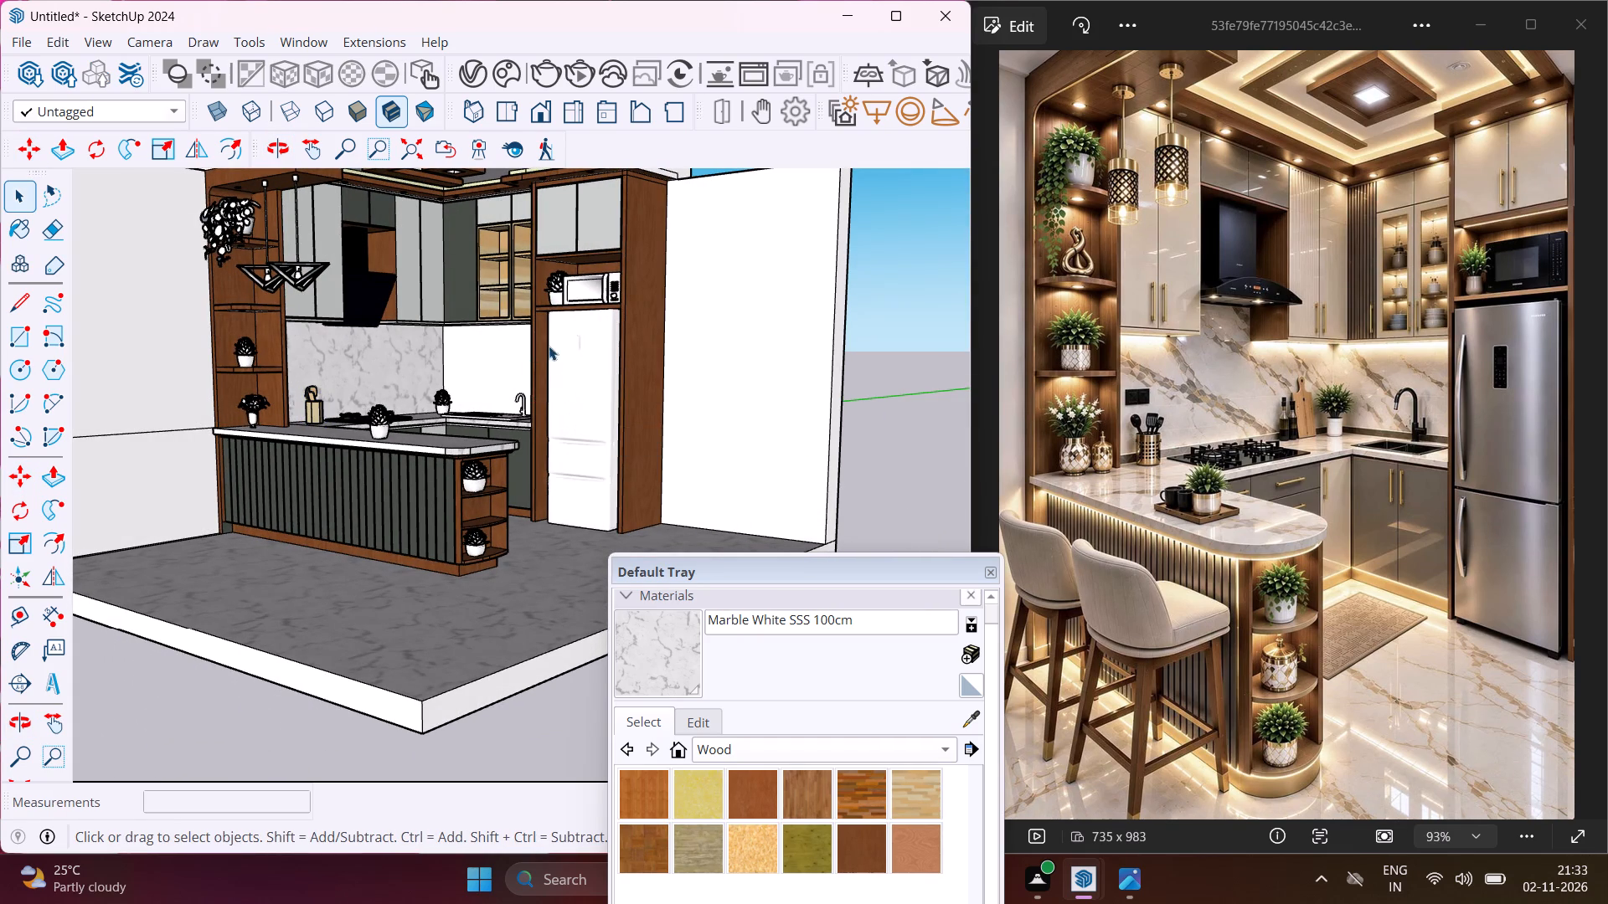
pyautogui.scroll(3, 492, 280)
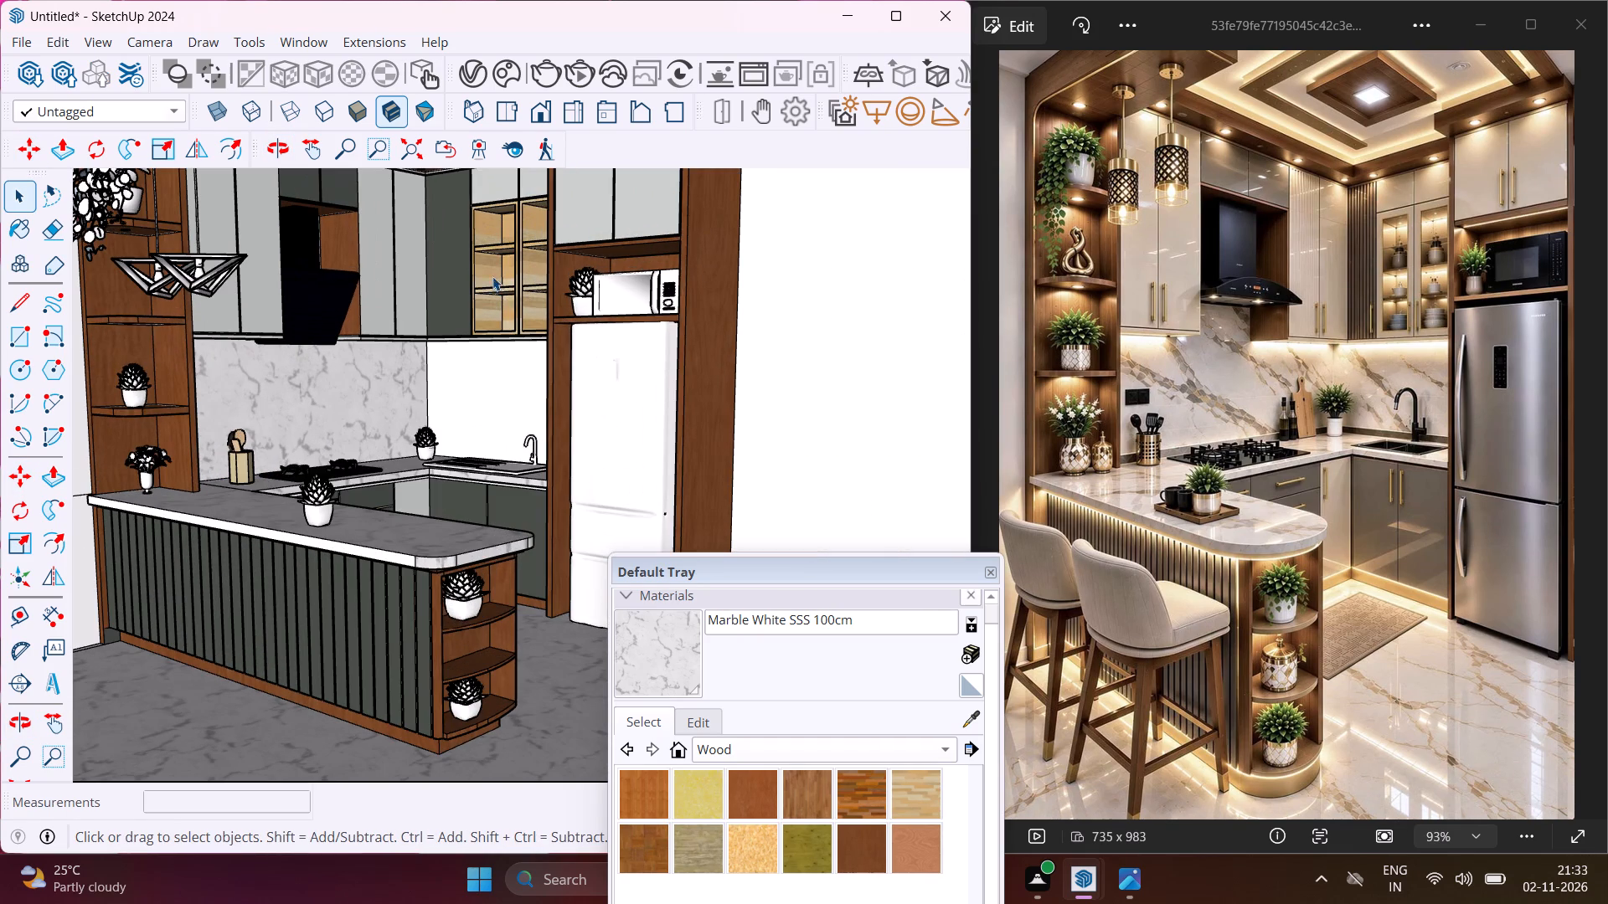
# Load the Cooking utensils model with the wooden cutting boards and potted succulent from the 3D Warehouse "utensils" results.
pyautogui.click(319, 42)
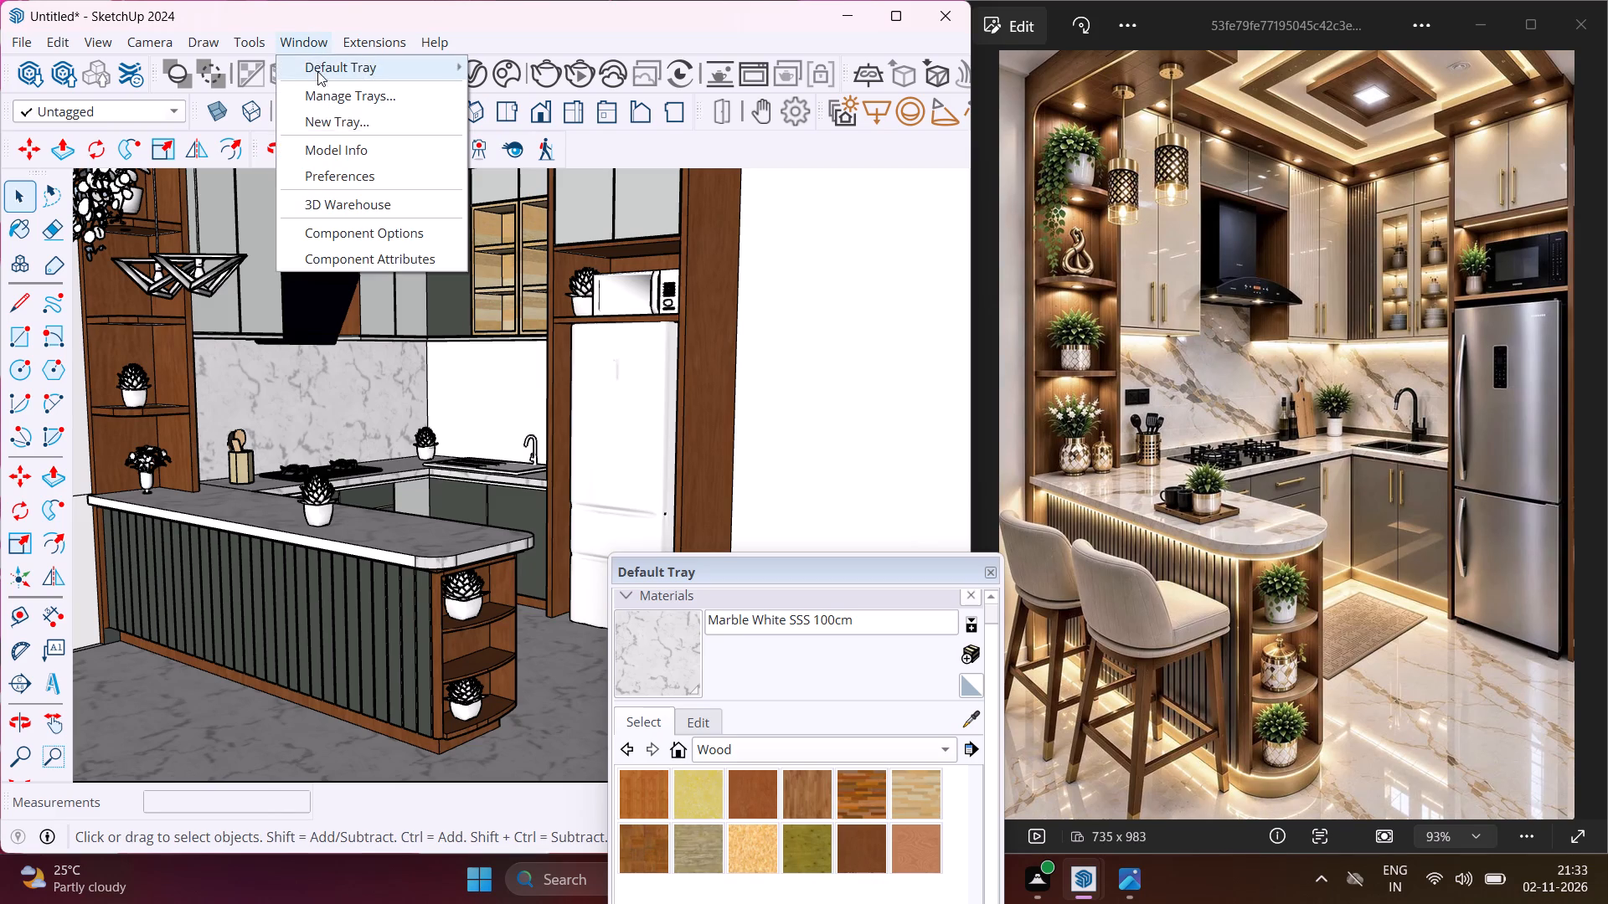
pyautogui.click(330, 198)
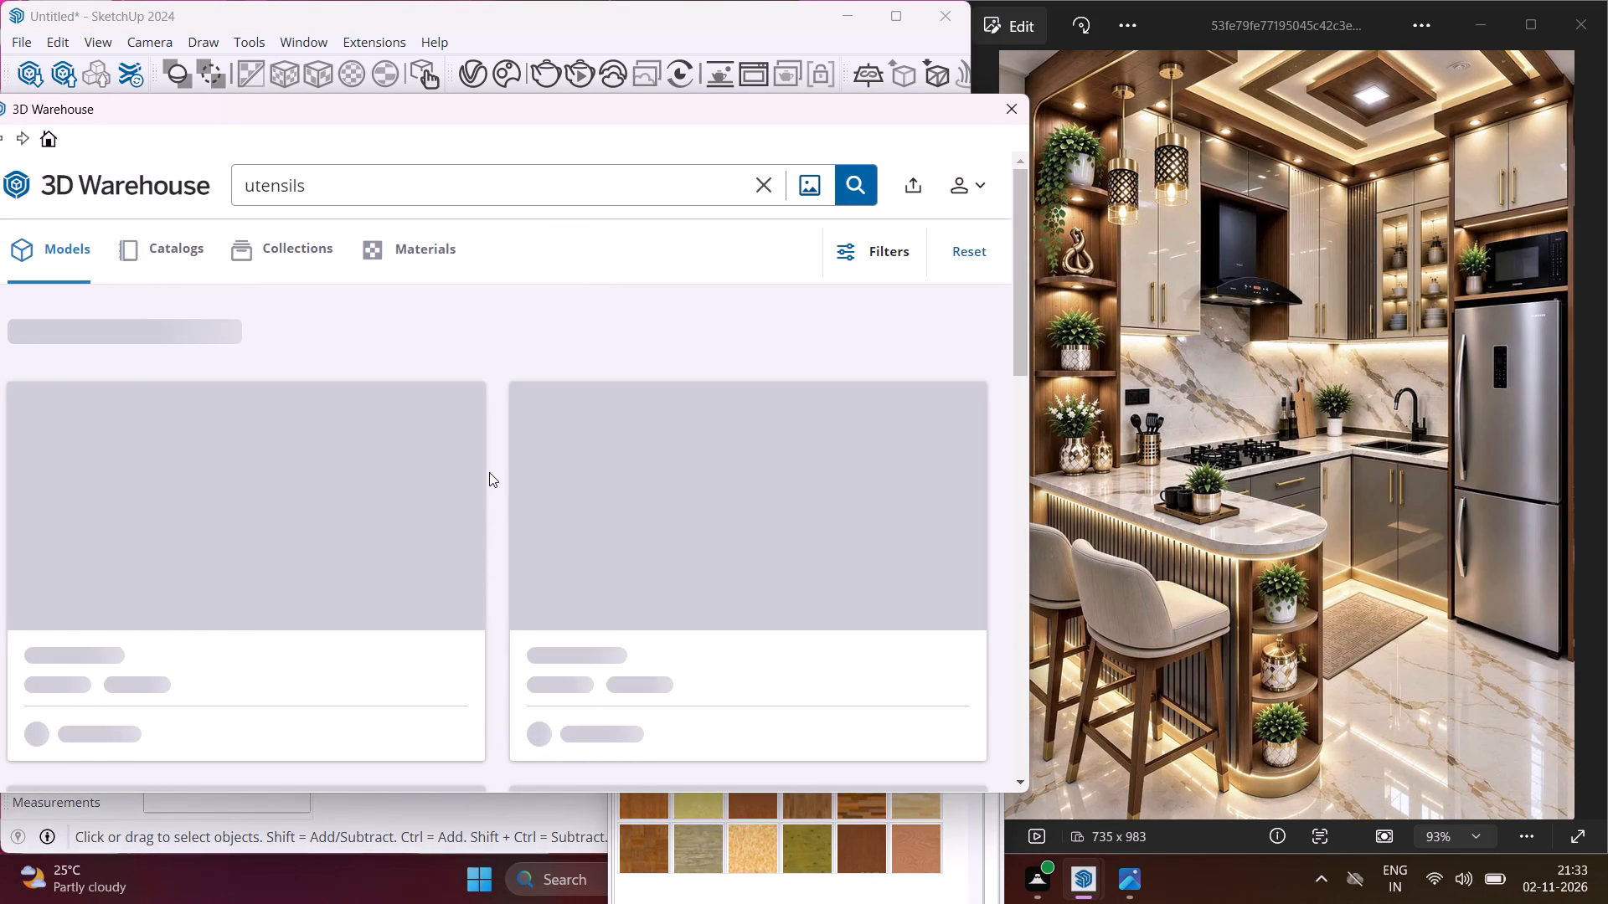
pyautogui.scroll(-4, 489, 472)
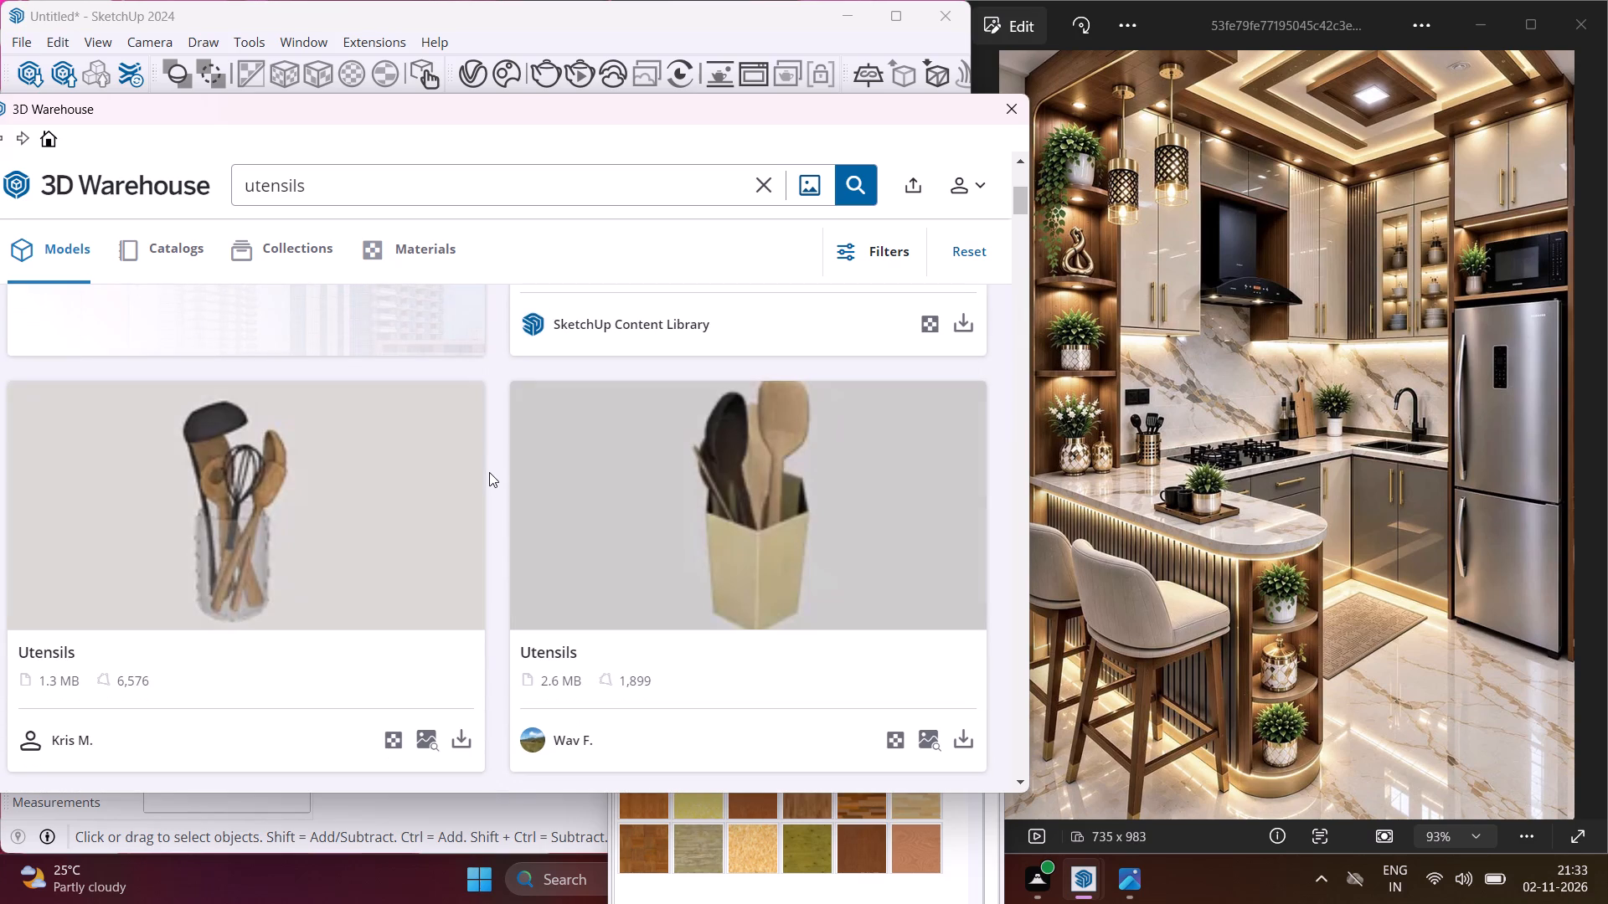
pyautogui.scroll(-17, 489, 472)
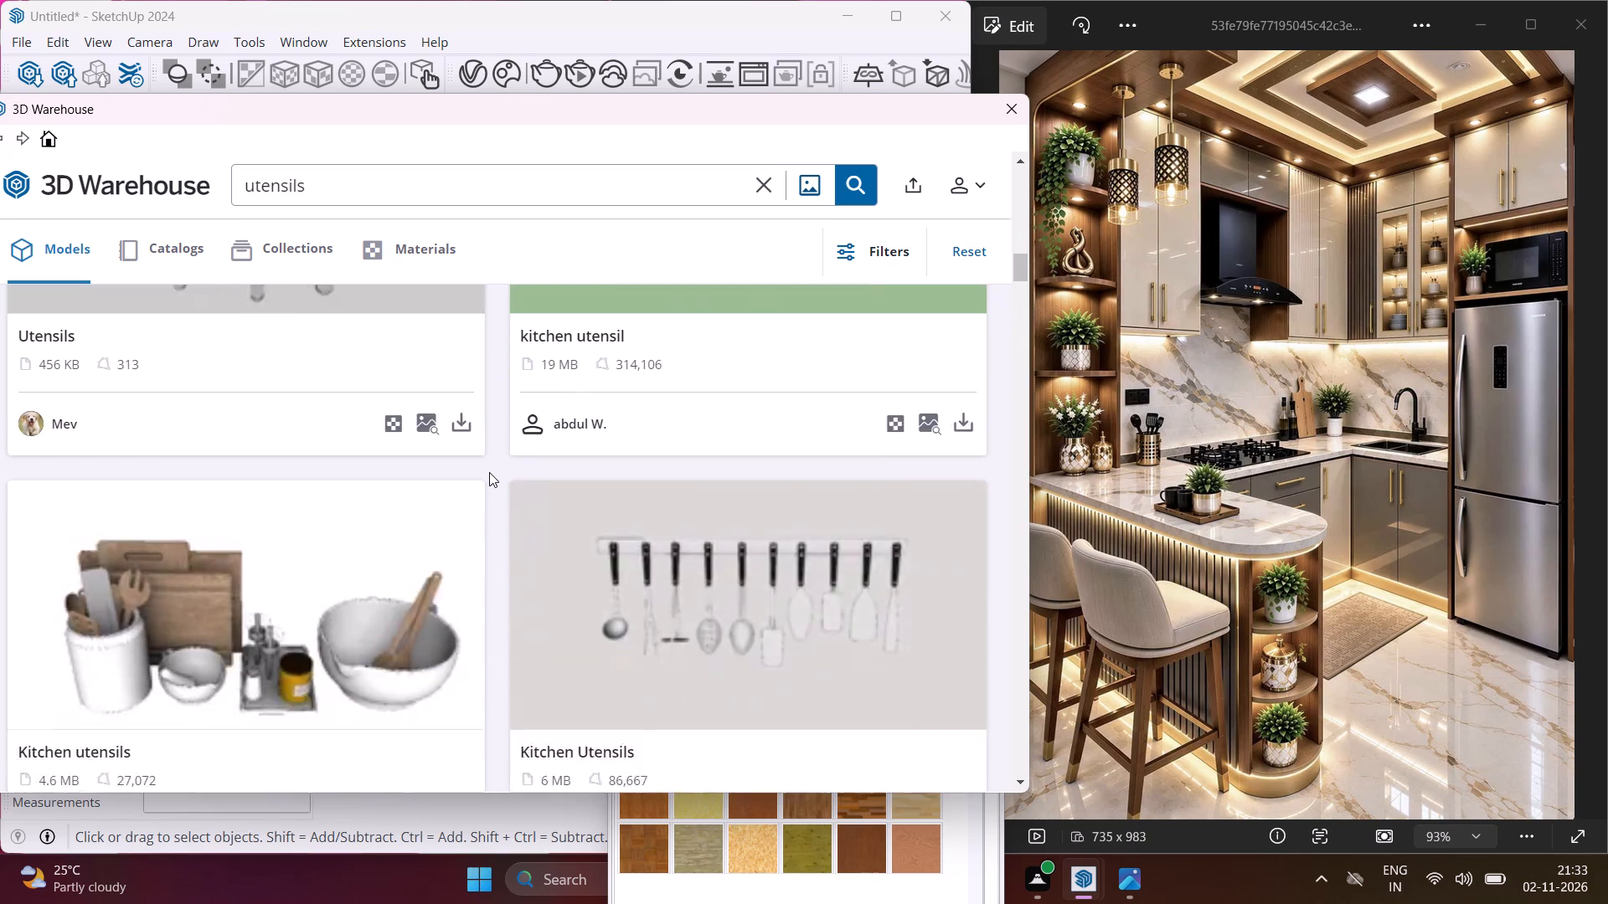
pyautogui.scroll(-6, 489, 472)
pyautogui.scroll(3, 489, 471)
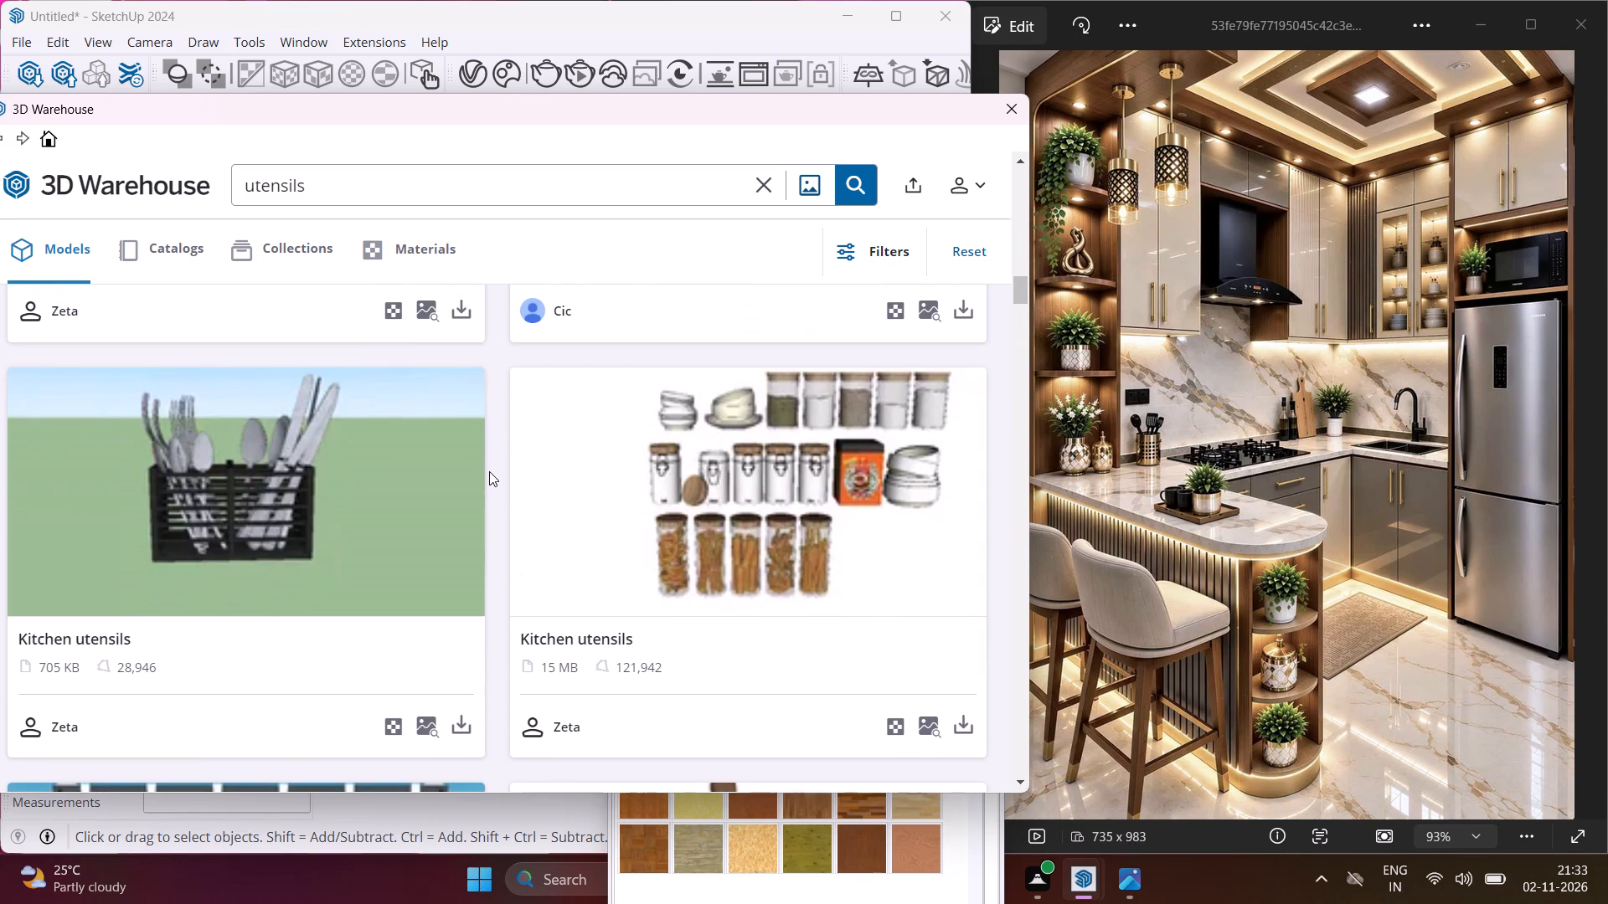
pyautogui.scroll(-3, 489, 471)
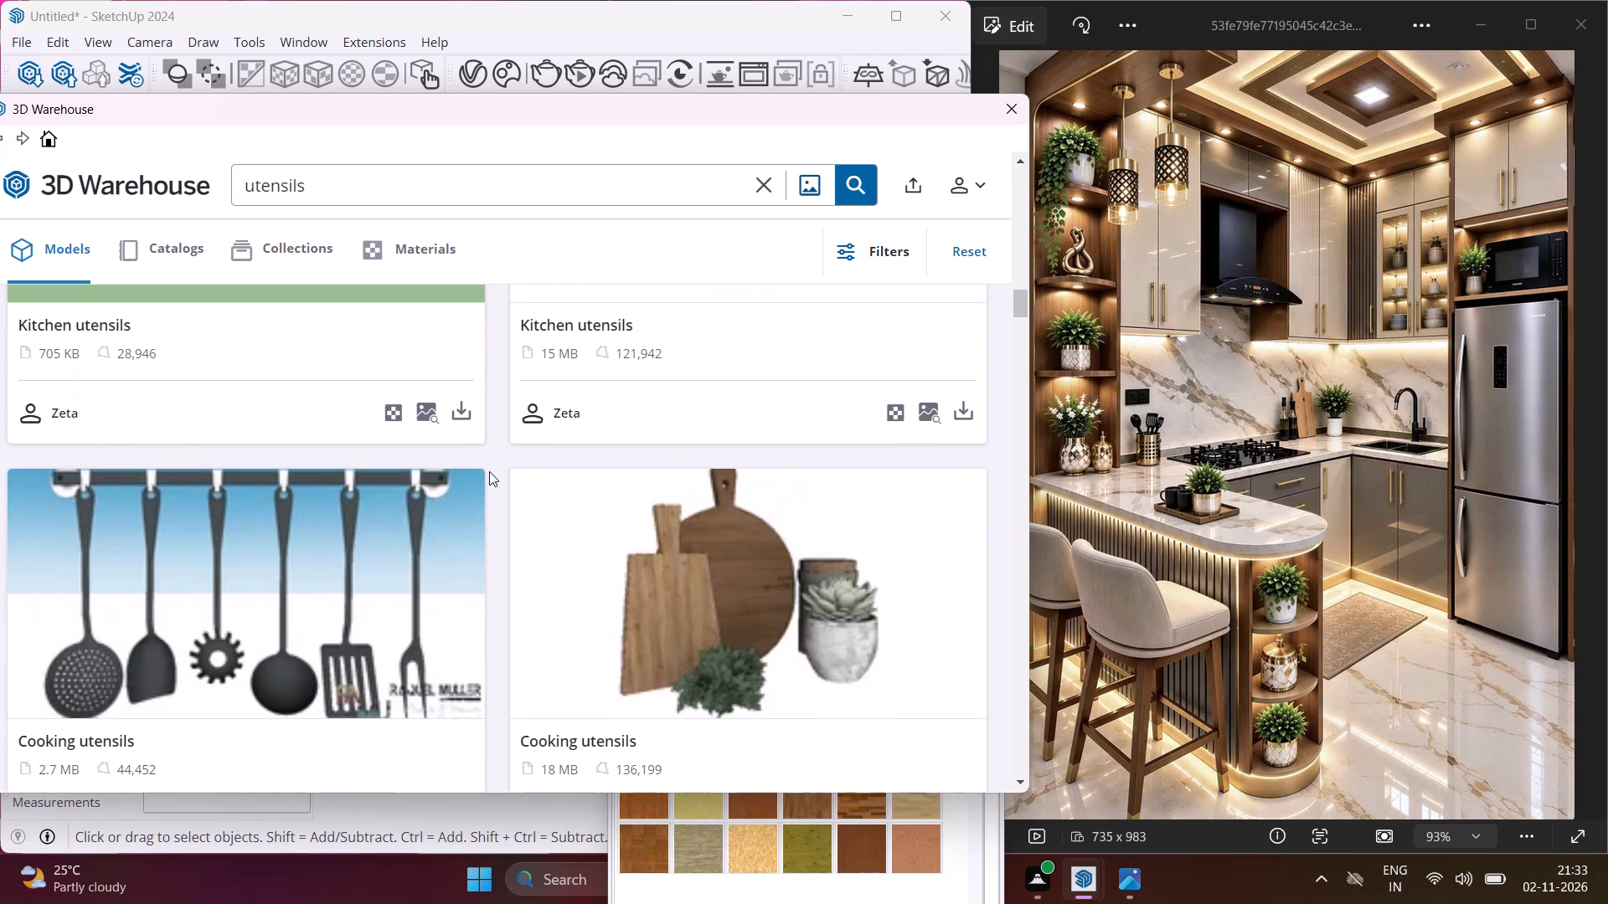
pyautogui.scroll(-2, 489, 471)
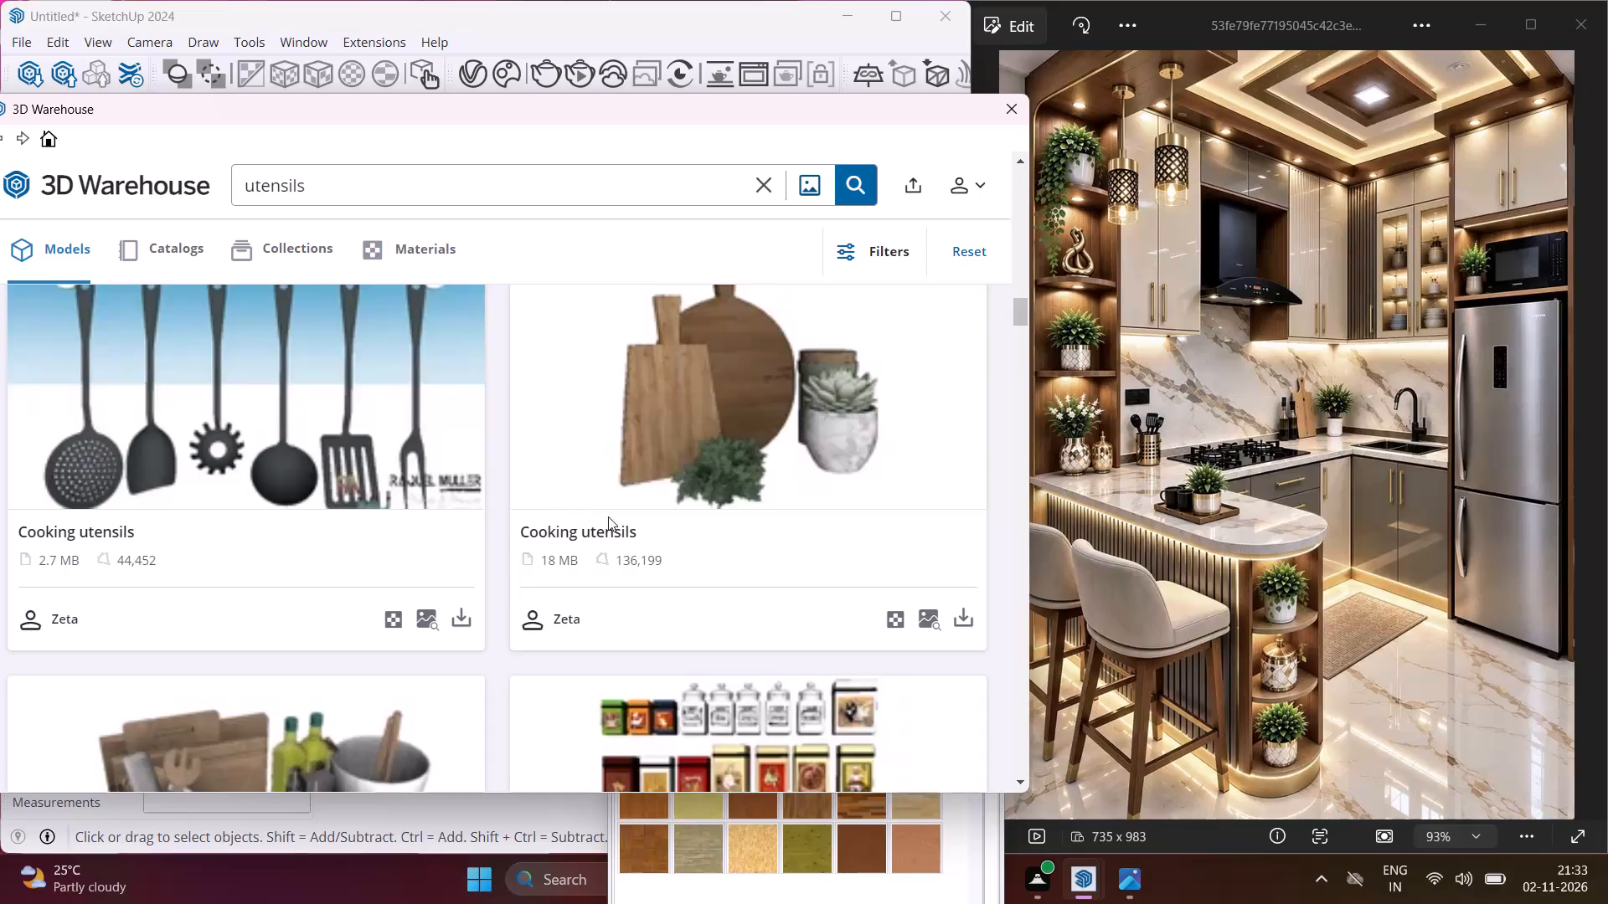
pyautogui.click(963, 614)
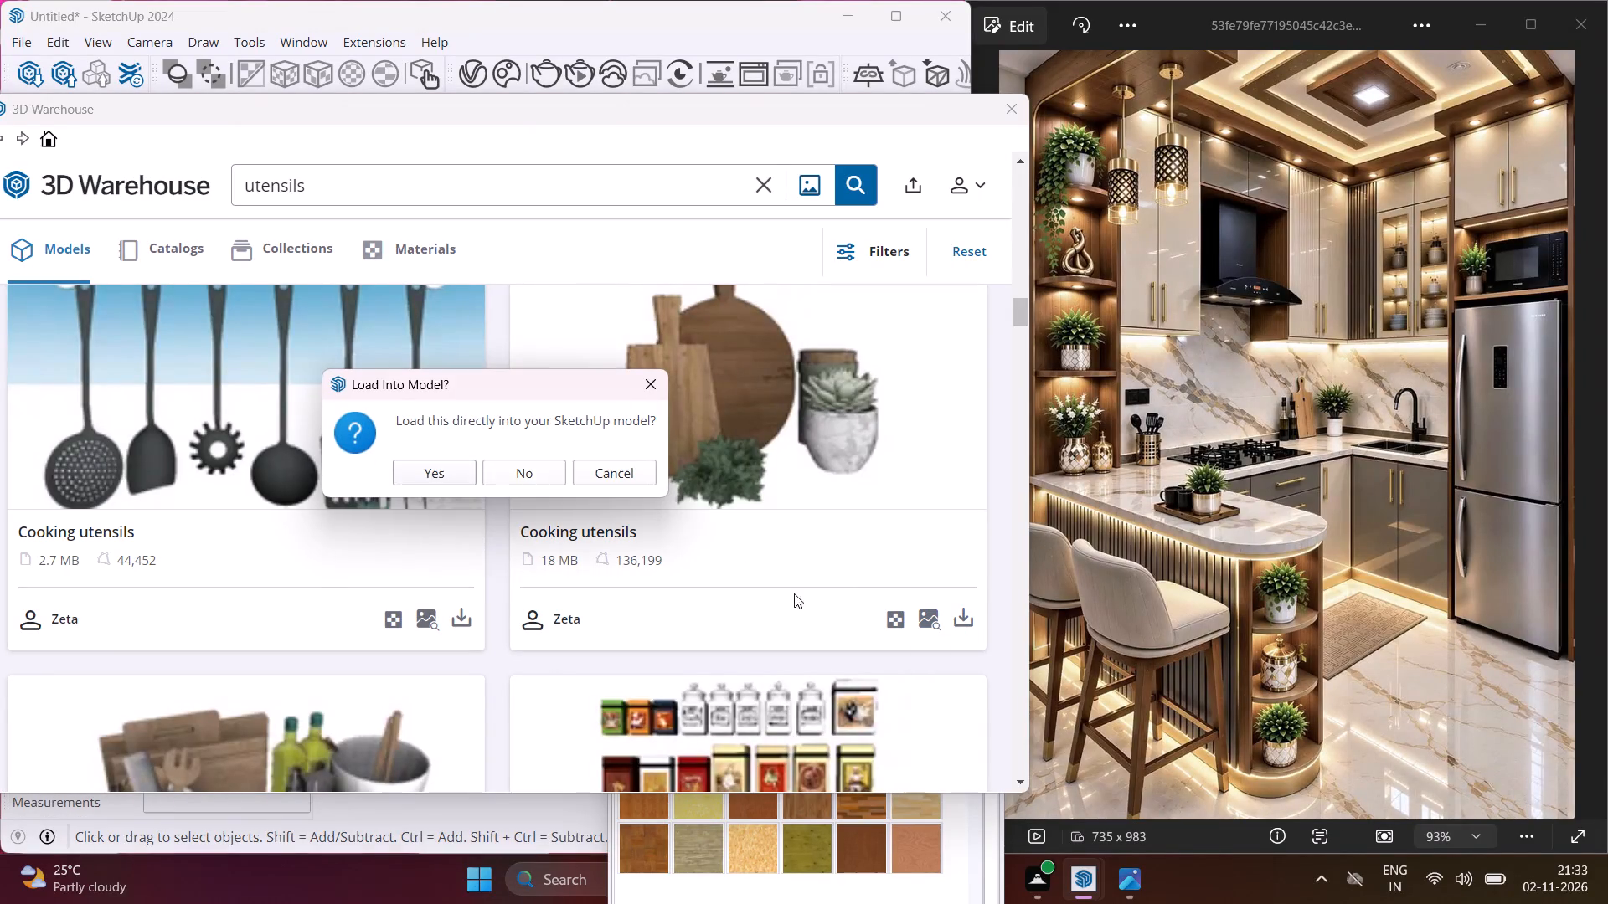
pyautogui.click(415, 476)
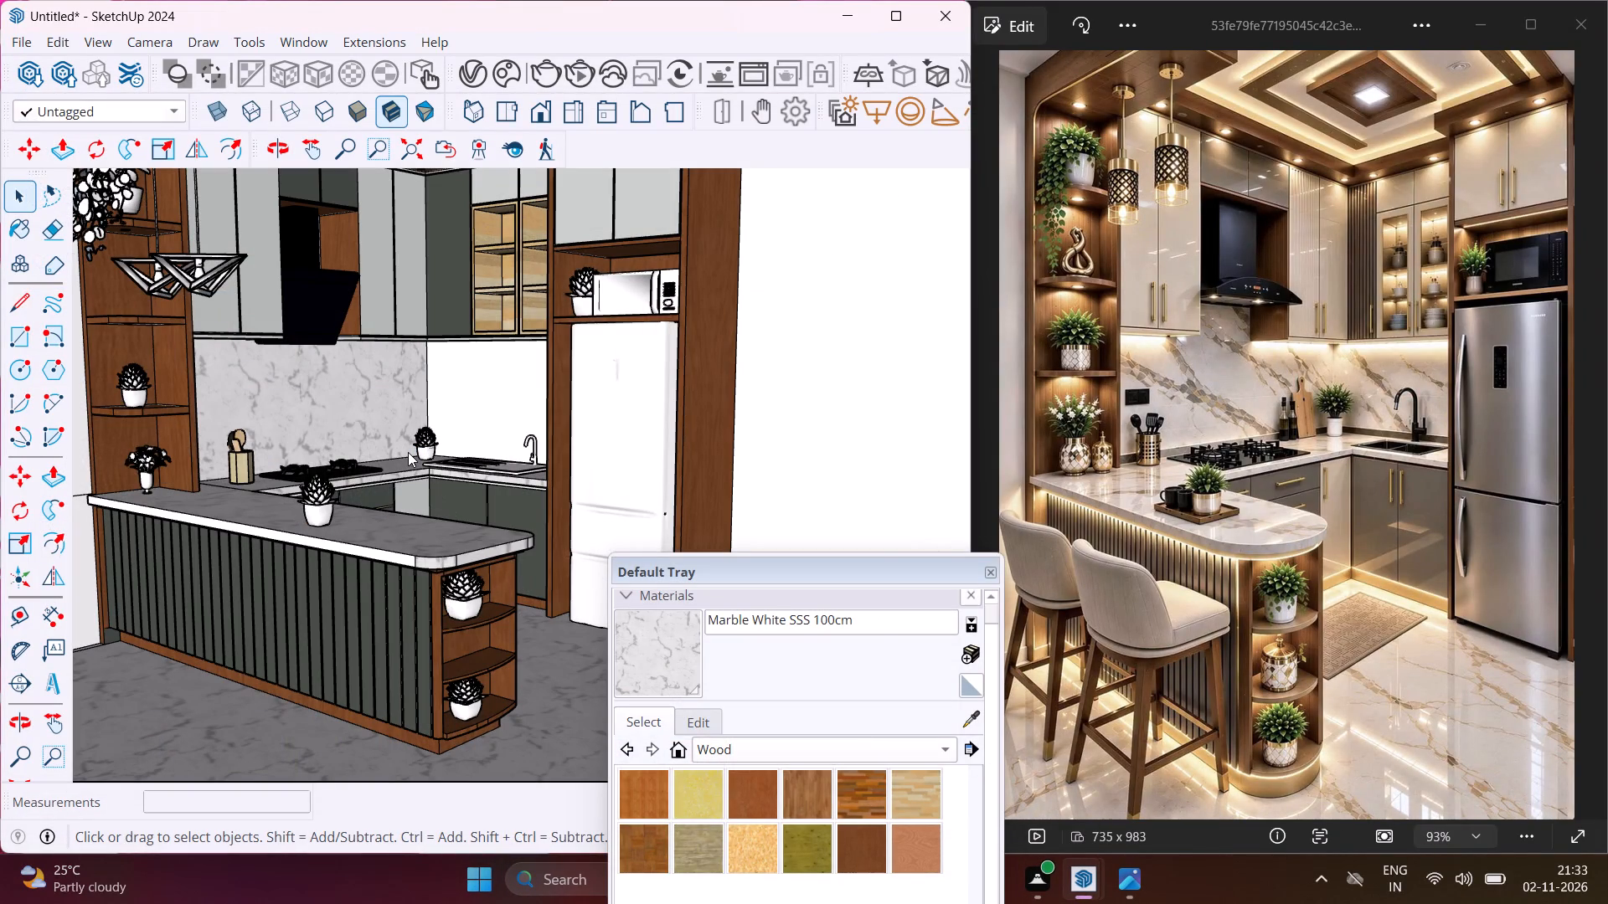
pyautogui.scroll(-2, 332, 530)
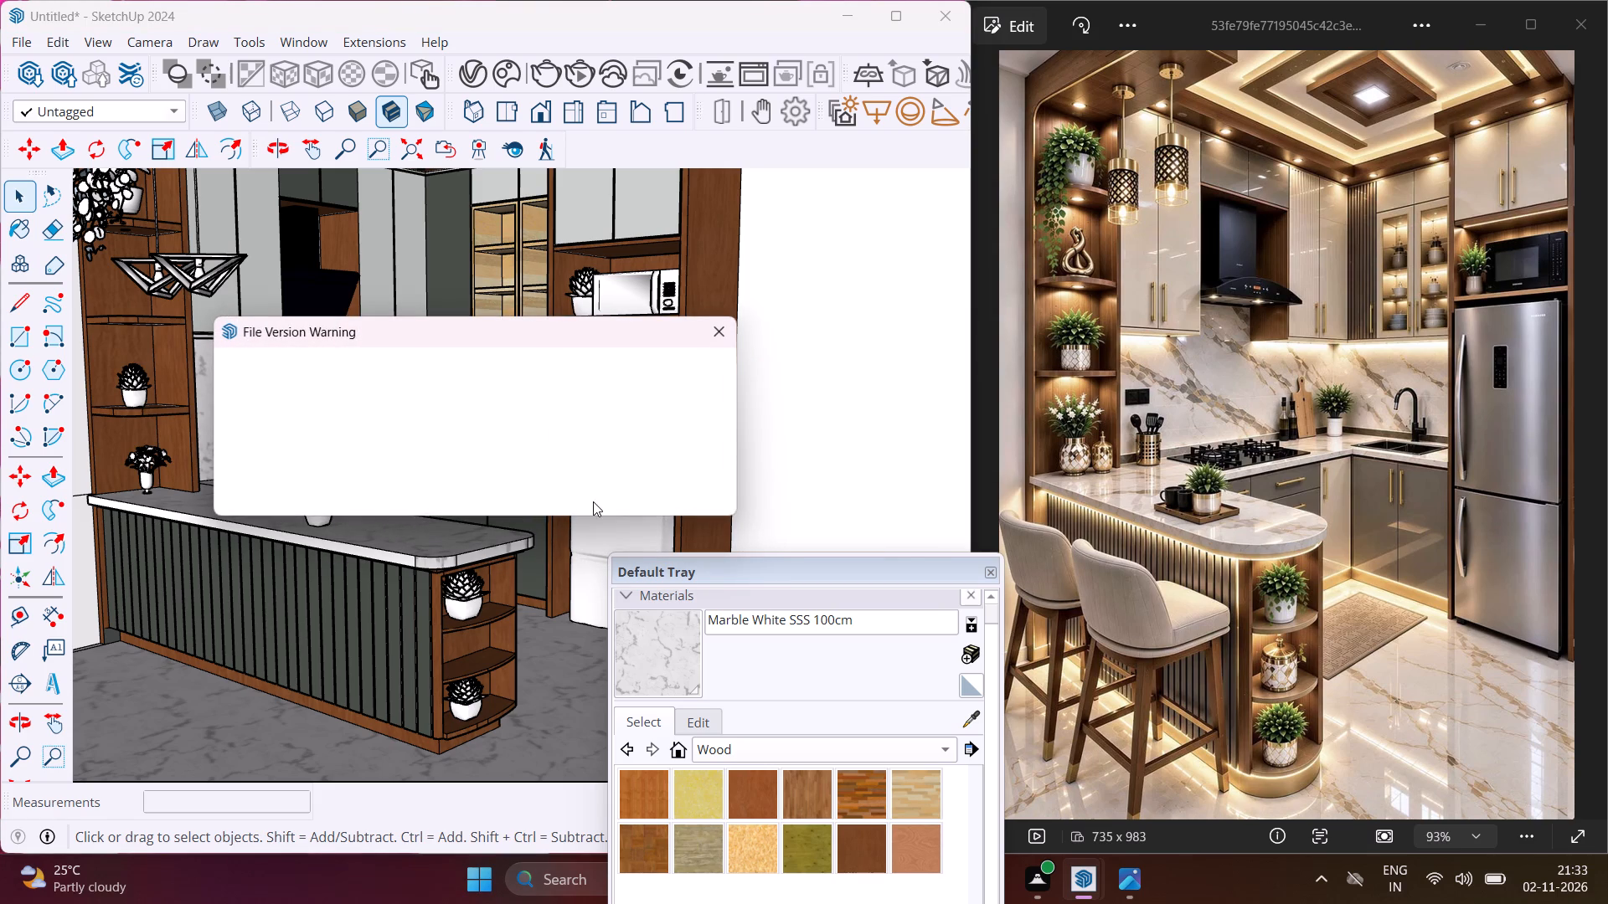
pyautogui.click(656, 491)
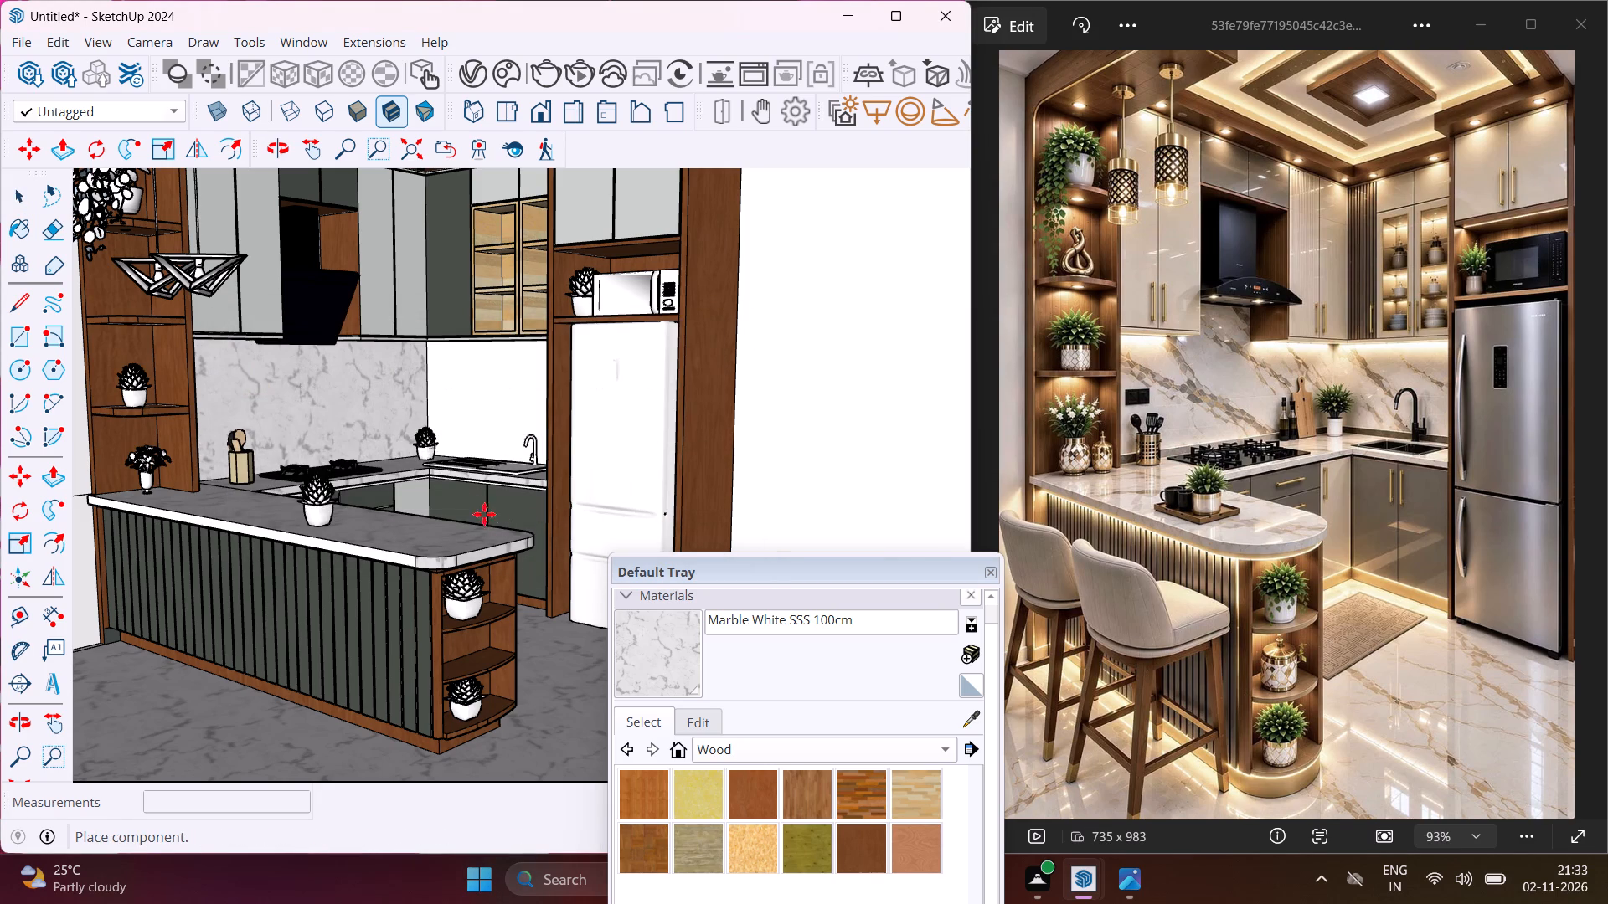
# Place the cutting-board set on the back countertop between the stove and the sink.
pyautogui.scroll(3, 413, 458)
pyautogui.scroll(-3, 388, 473)
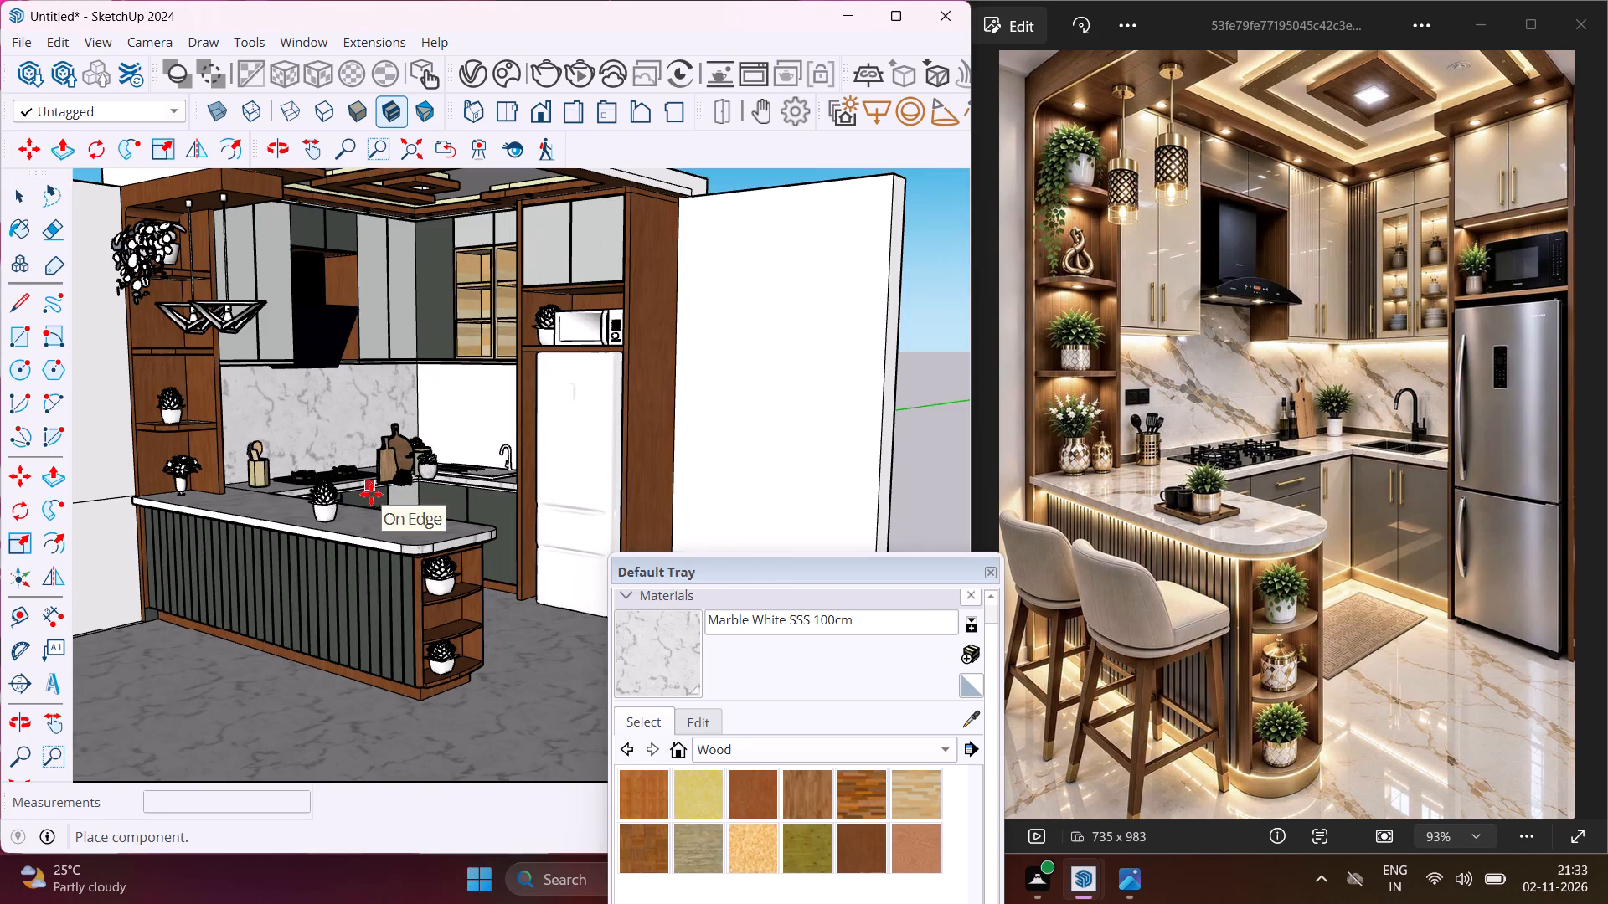
pyautogui.scroll(-2, 369, 493)
pyautogui.scroll(8, 368, 478)
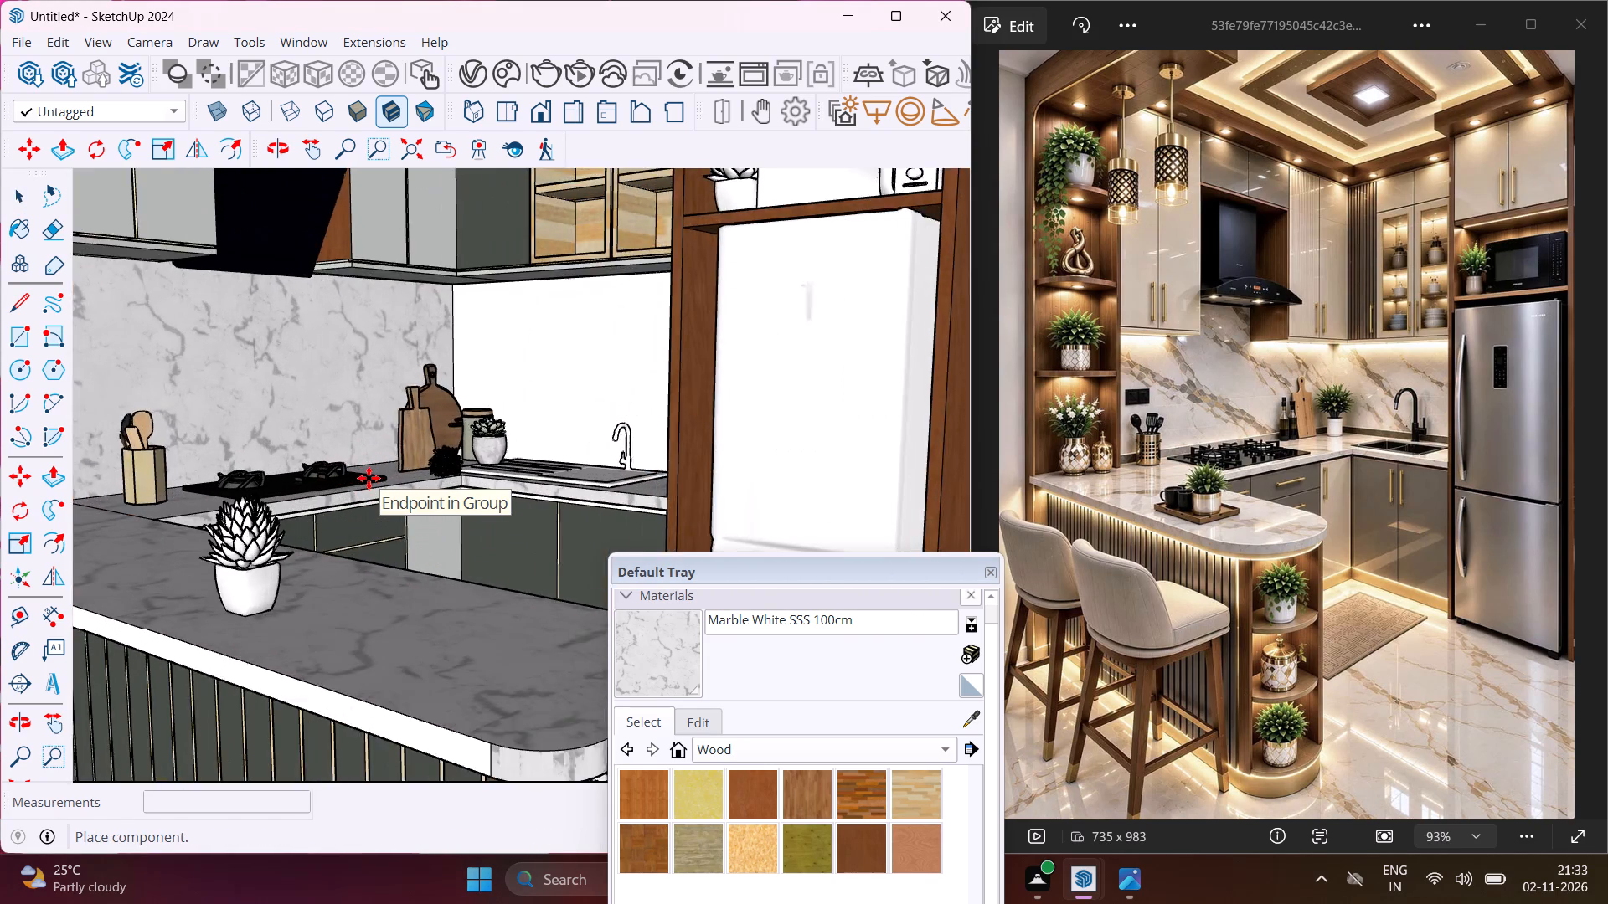
pyautogui.scroll(12, 368, 478)
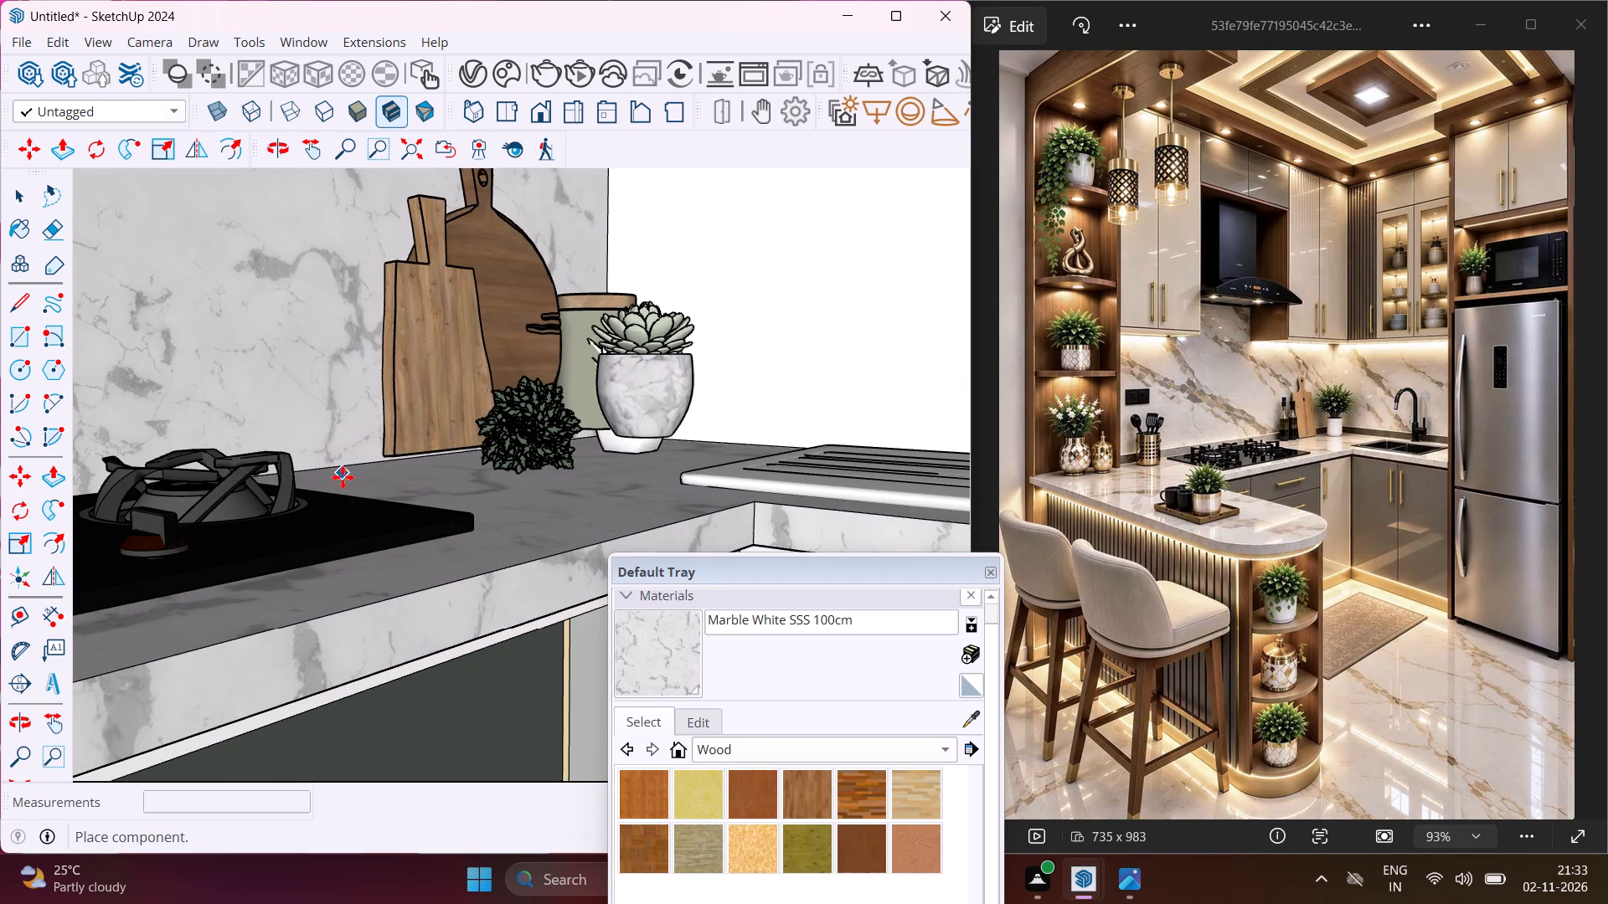
pyautogui.click(342, 485)
# Lower the cutting-board set about 1 1/4" onto the countertop and shift it about 6" towards the stove and marble backsplash.
pyautogui.scroll(1, 408, 463)
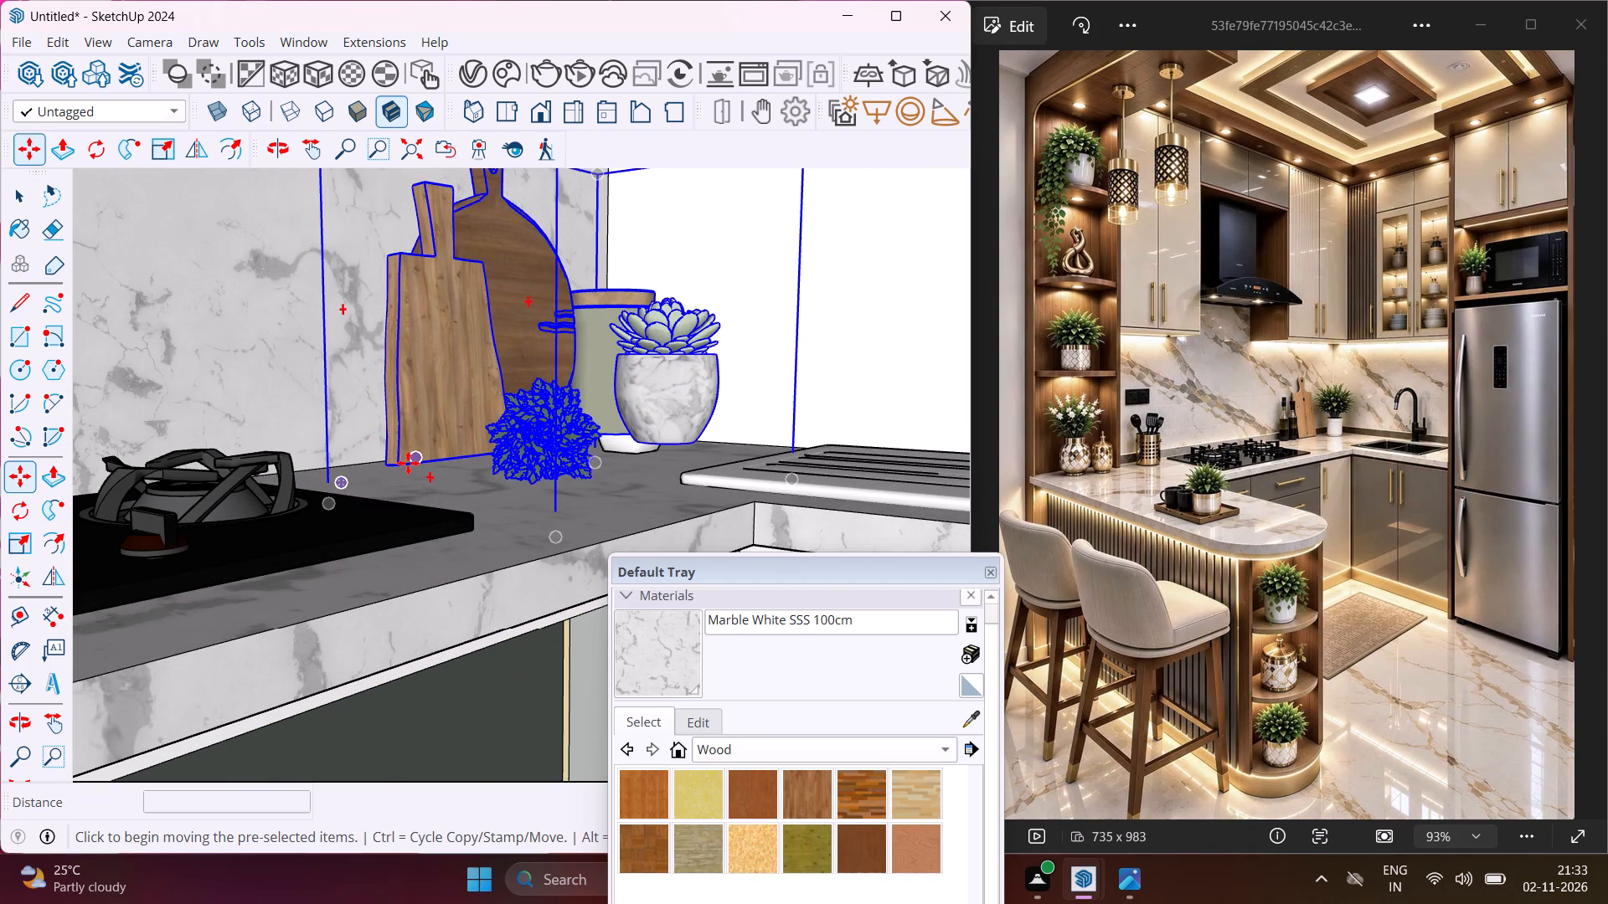
pyautogui.scroll(2, 408, 463)
pyautogui.moveTo(408, 463); pyautogui.dragTo(423, 512, button='middle')
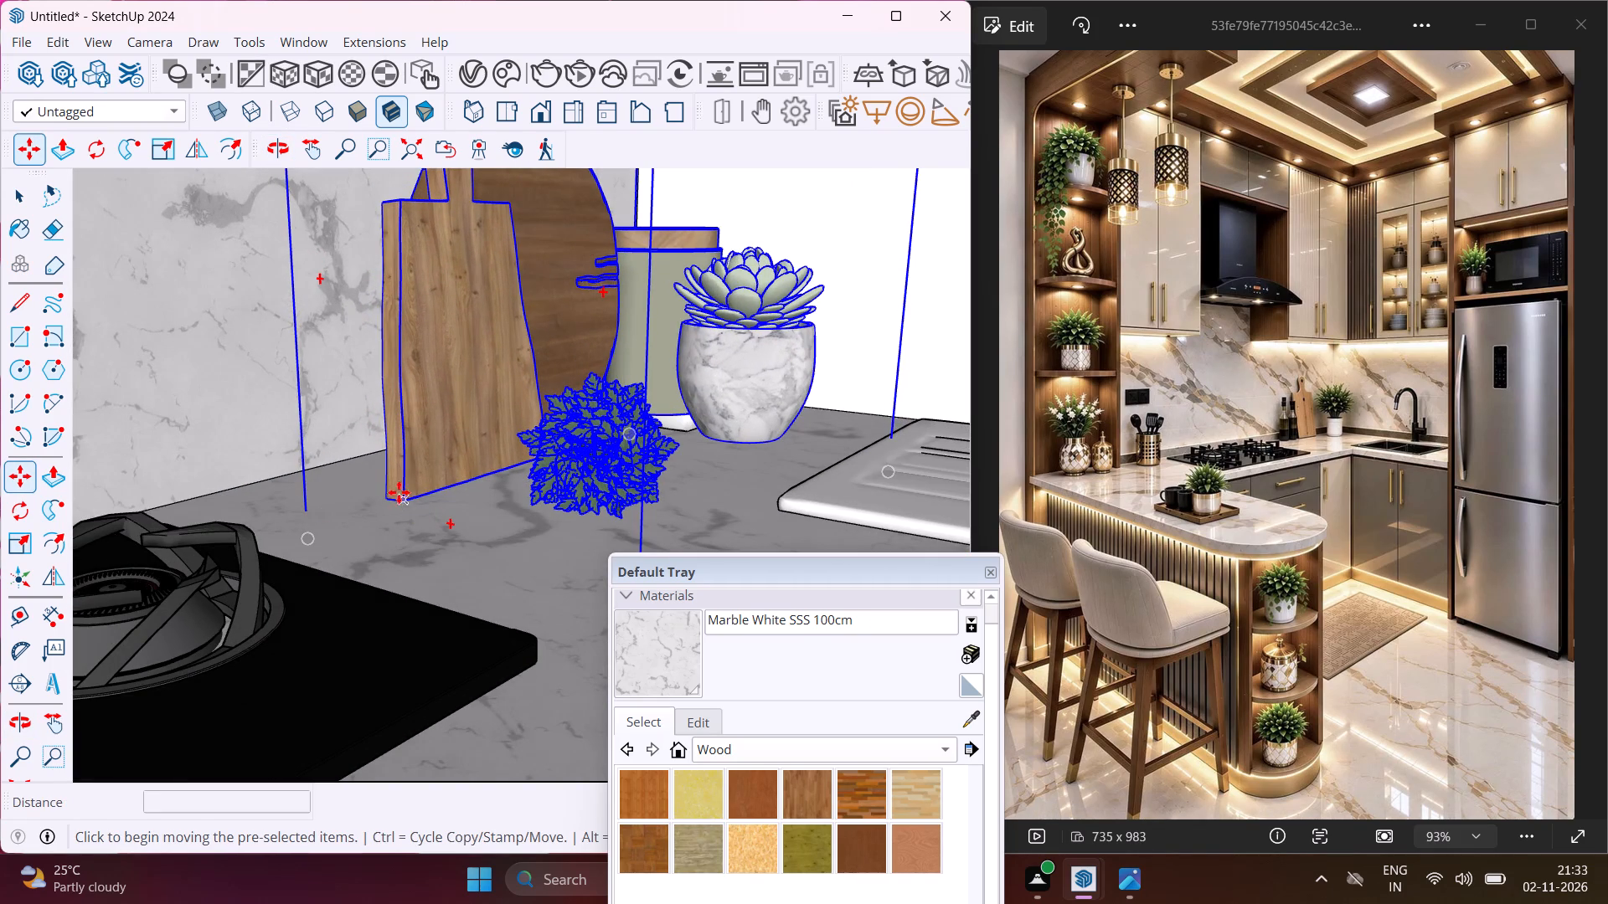
pyautogui.click(271, 432)
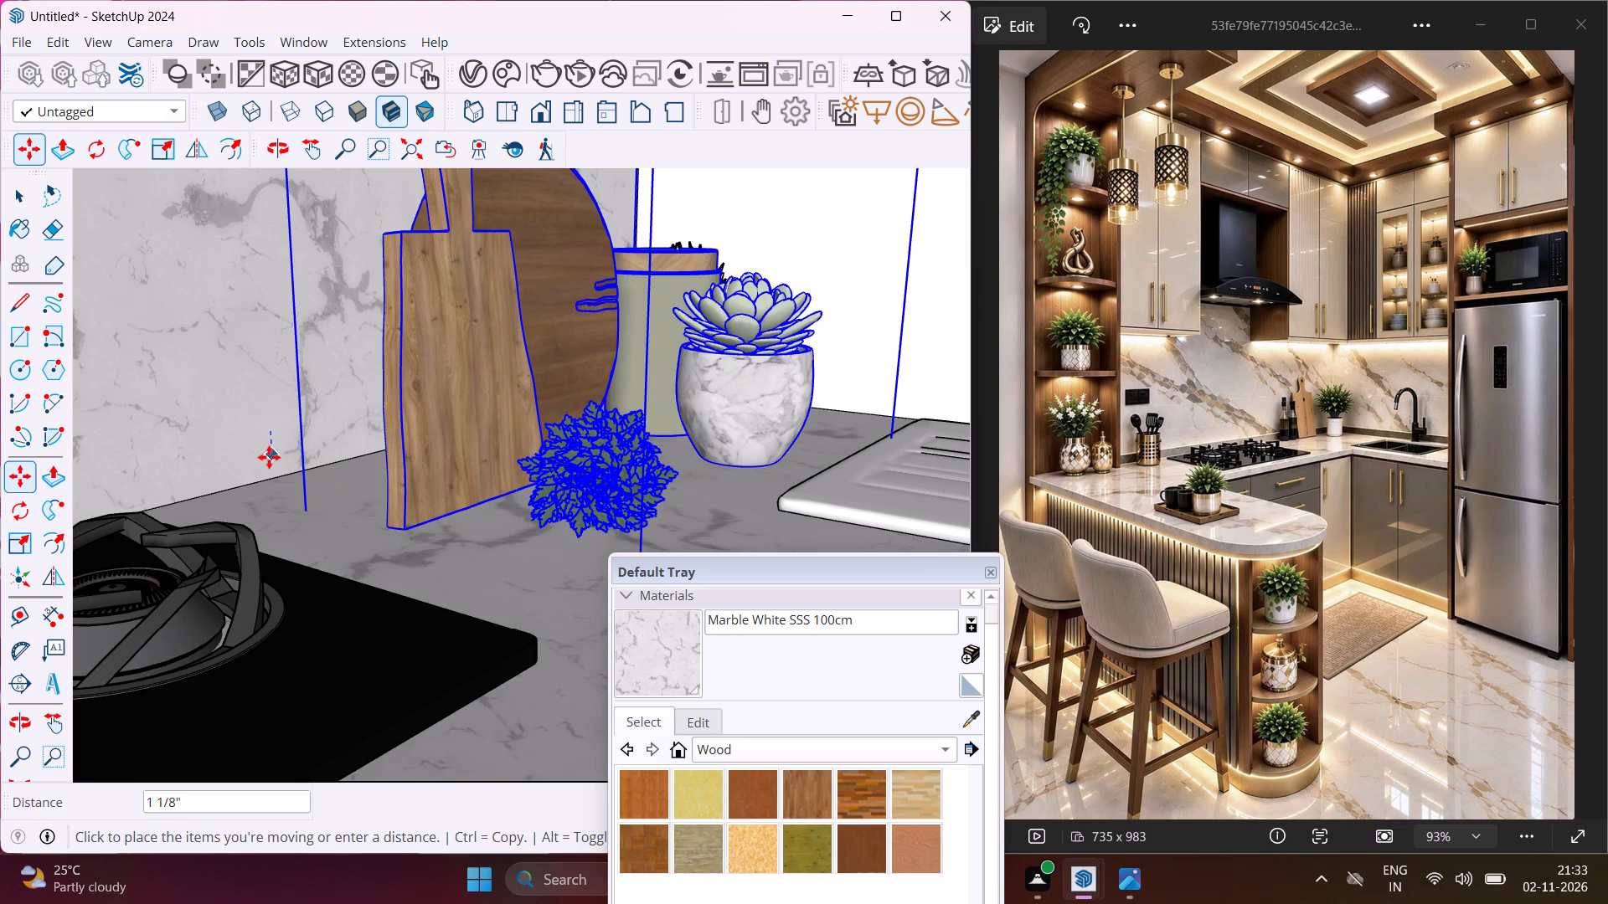
pyautogui.click(263, 461)
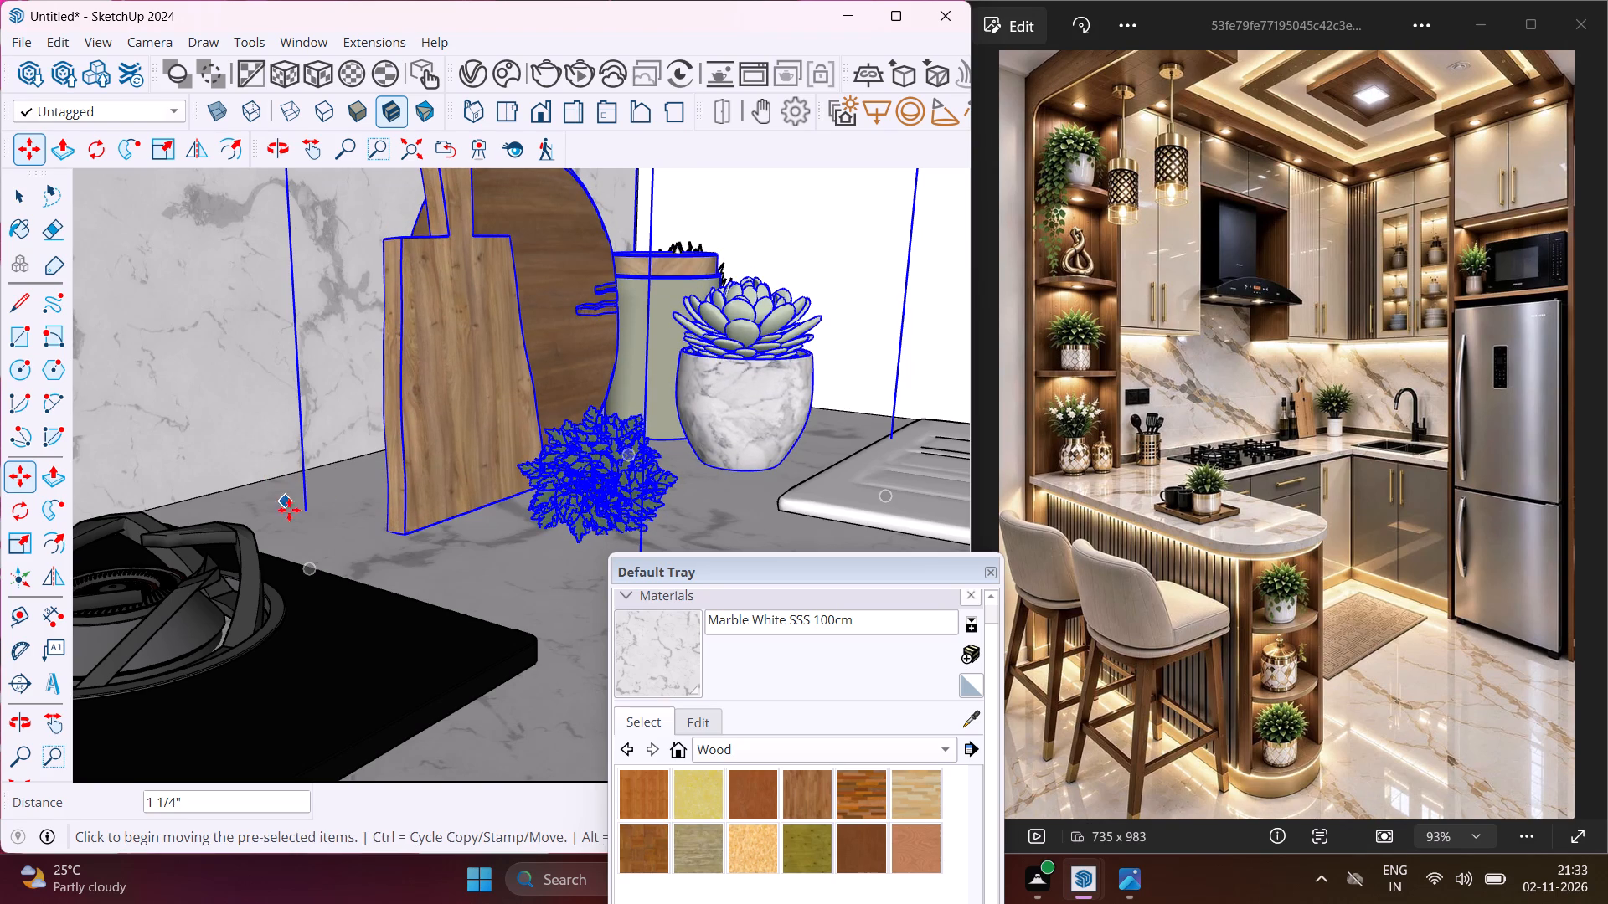
pyautogui.click(294, 521)
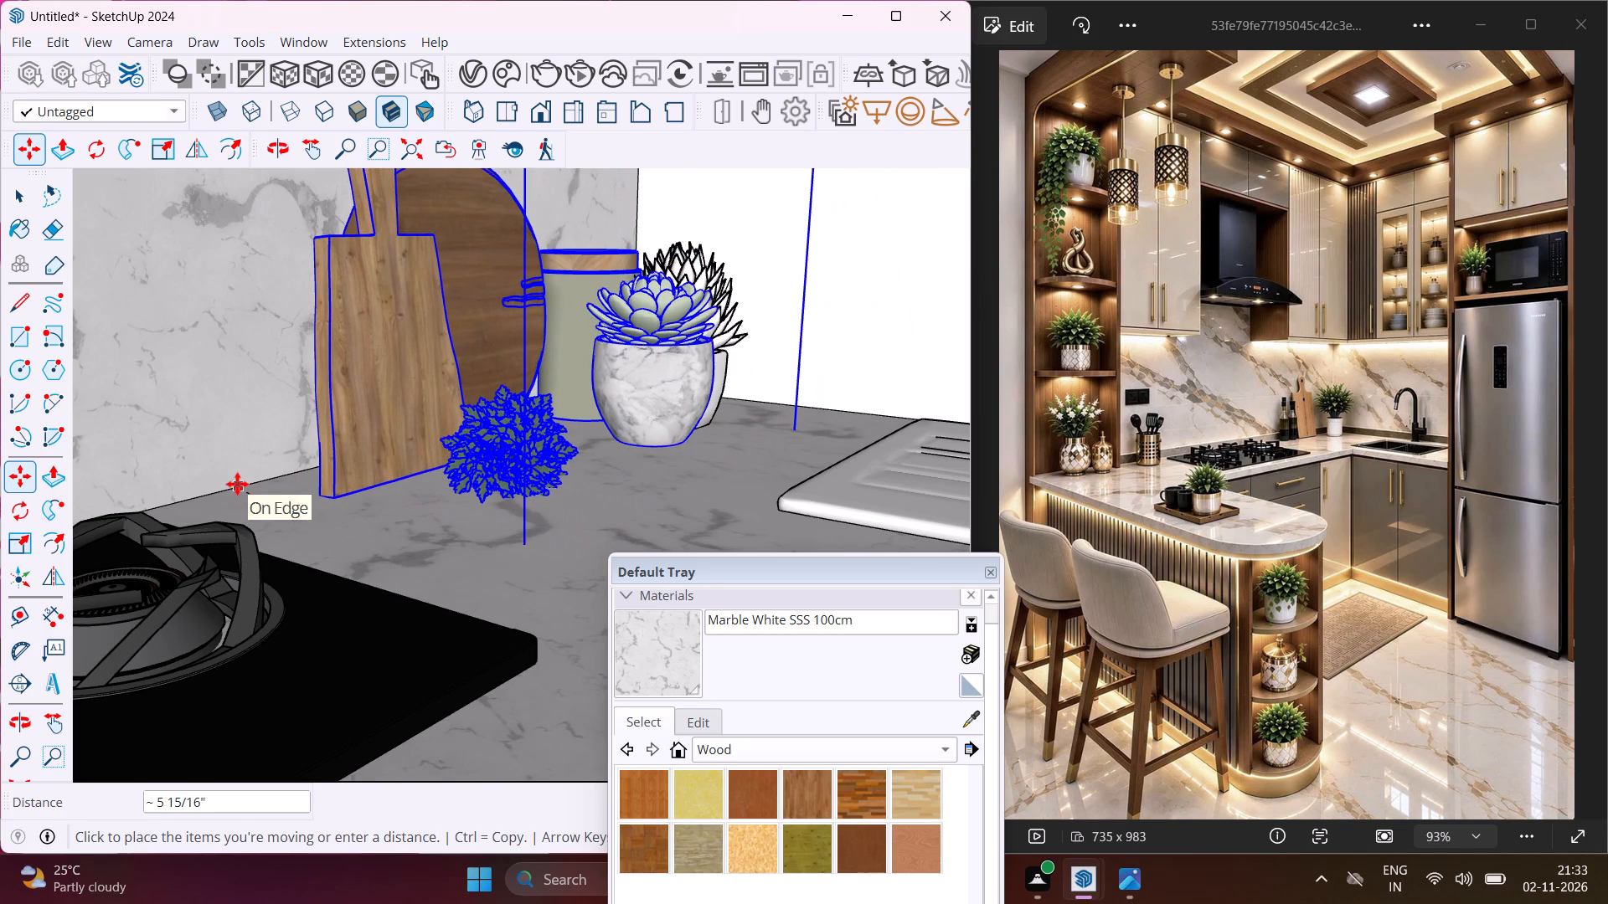
pyautogui.click(237, 484)
pyautogui.moveTo(466, 511); pyautogui.dragTo(262, 503, button='middle')
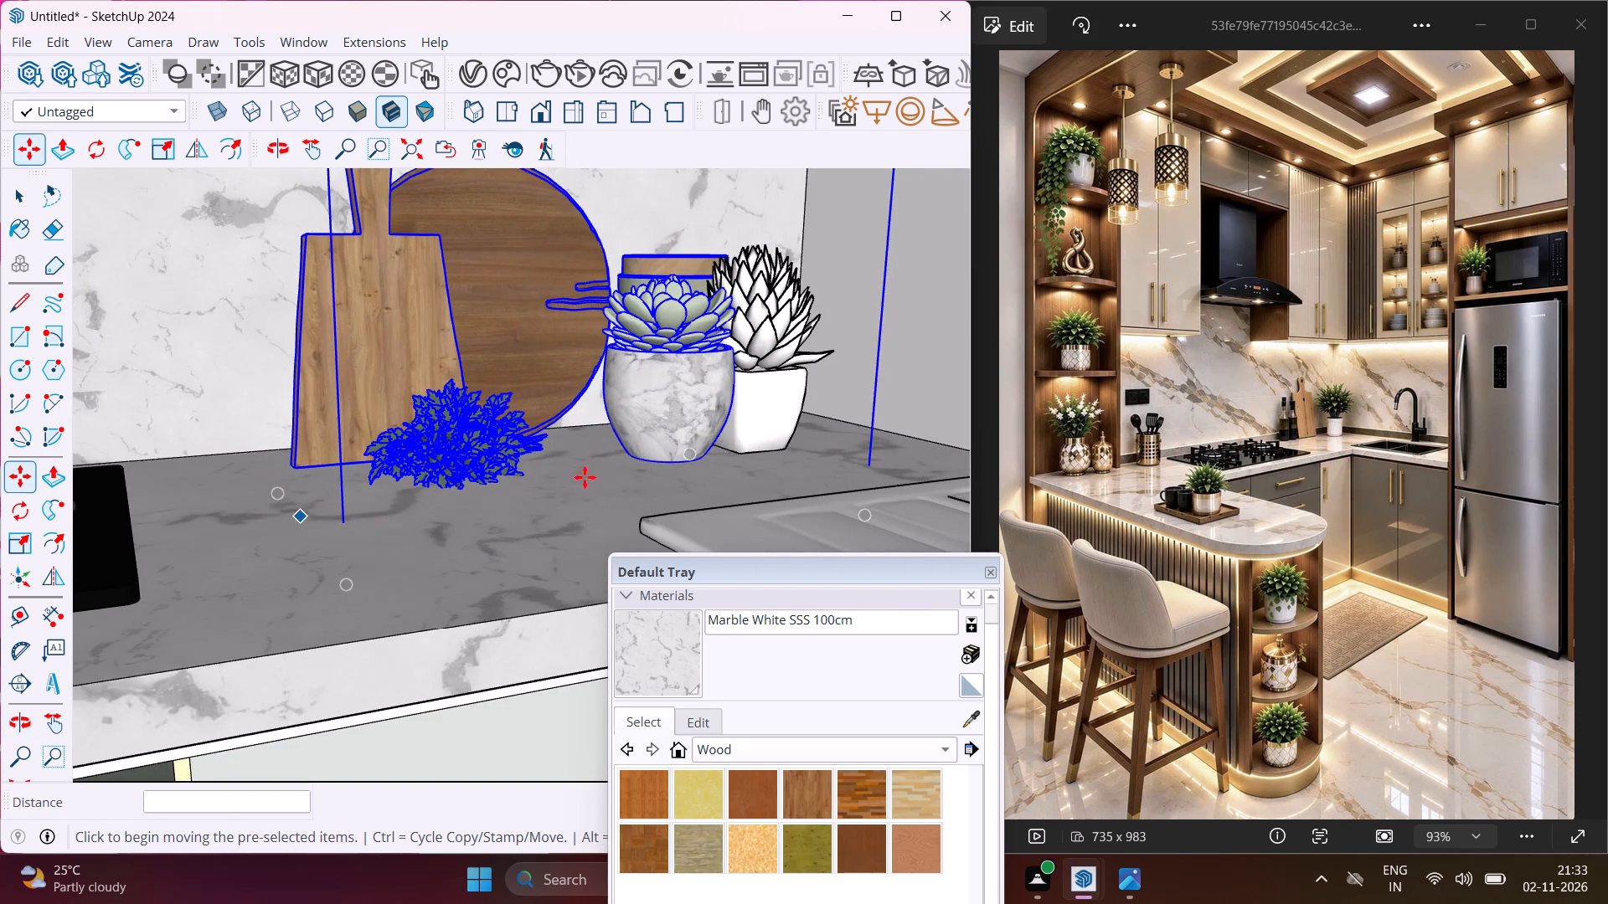
pyautogui.press('Escape')
pyautogui.press('space')
# Delete the white potted plant behind the succulent in the countertop corner.
pyautogui.click(802, 418)
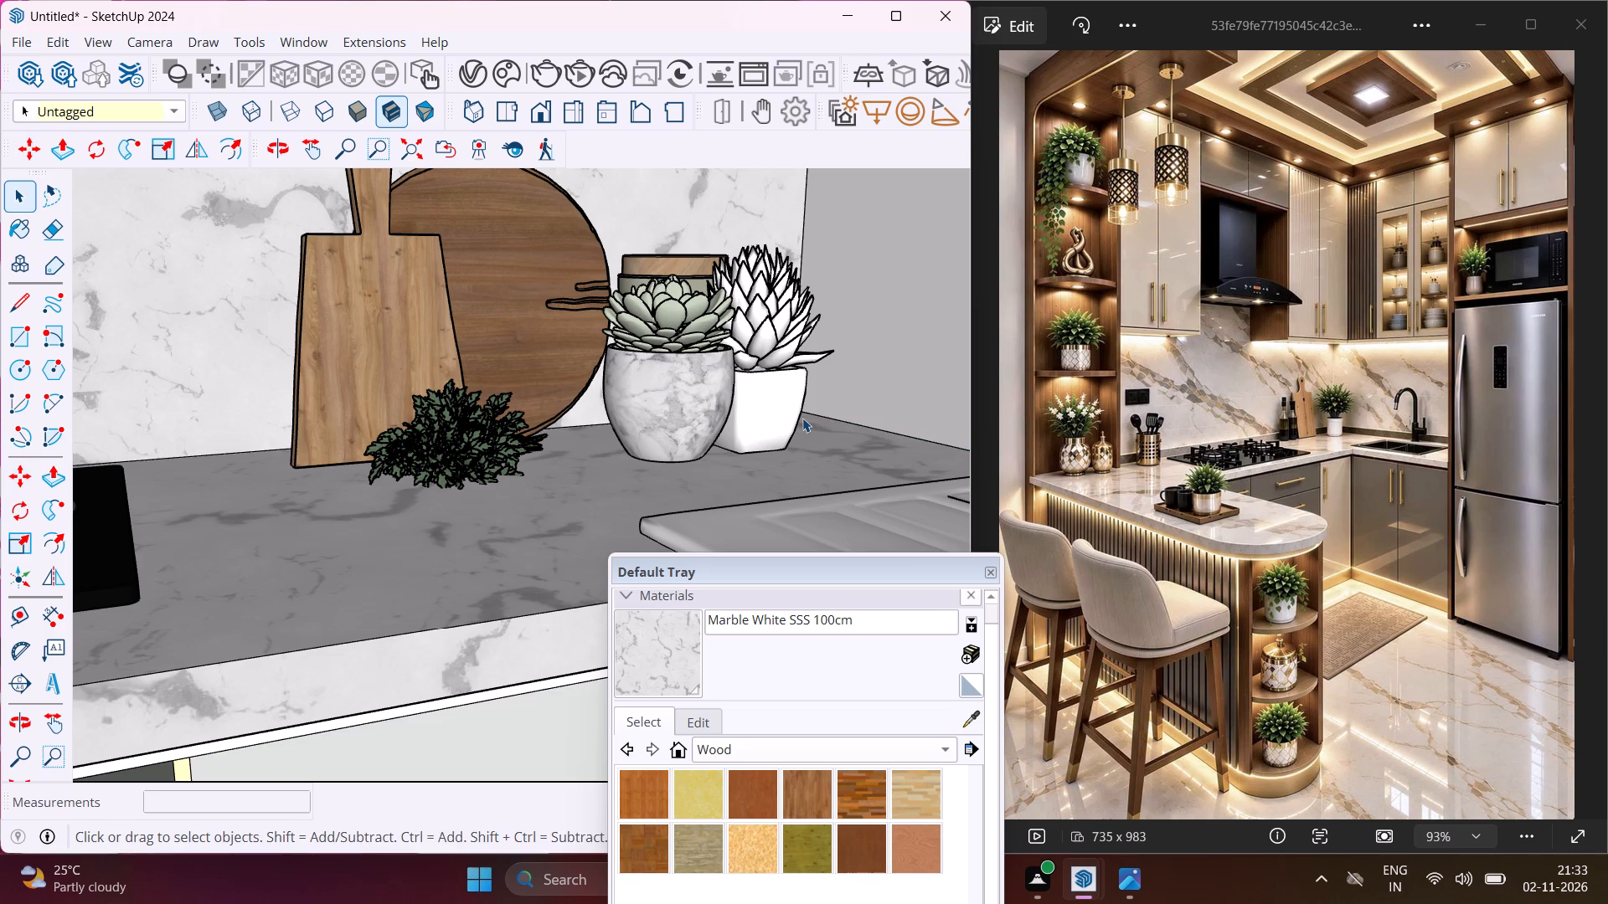
pyautogui.press('Delete')
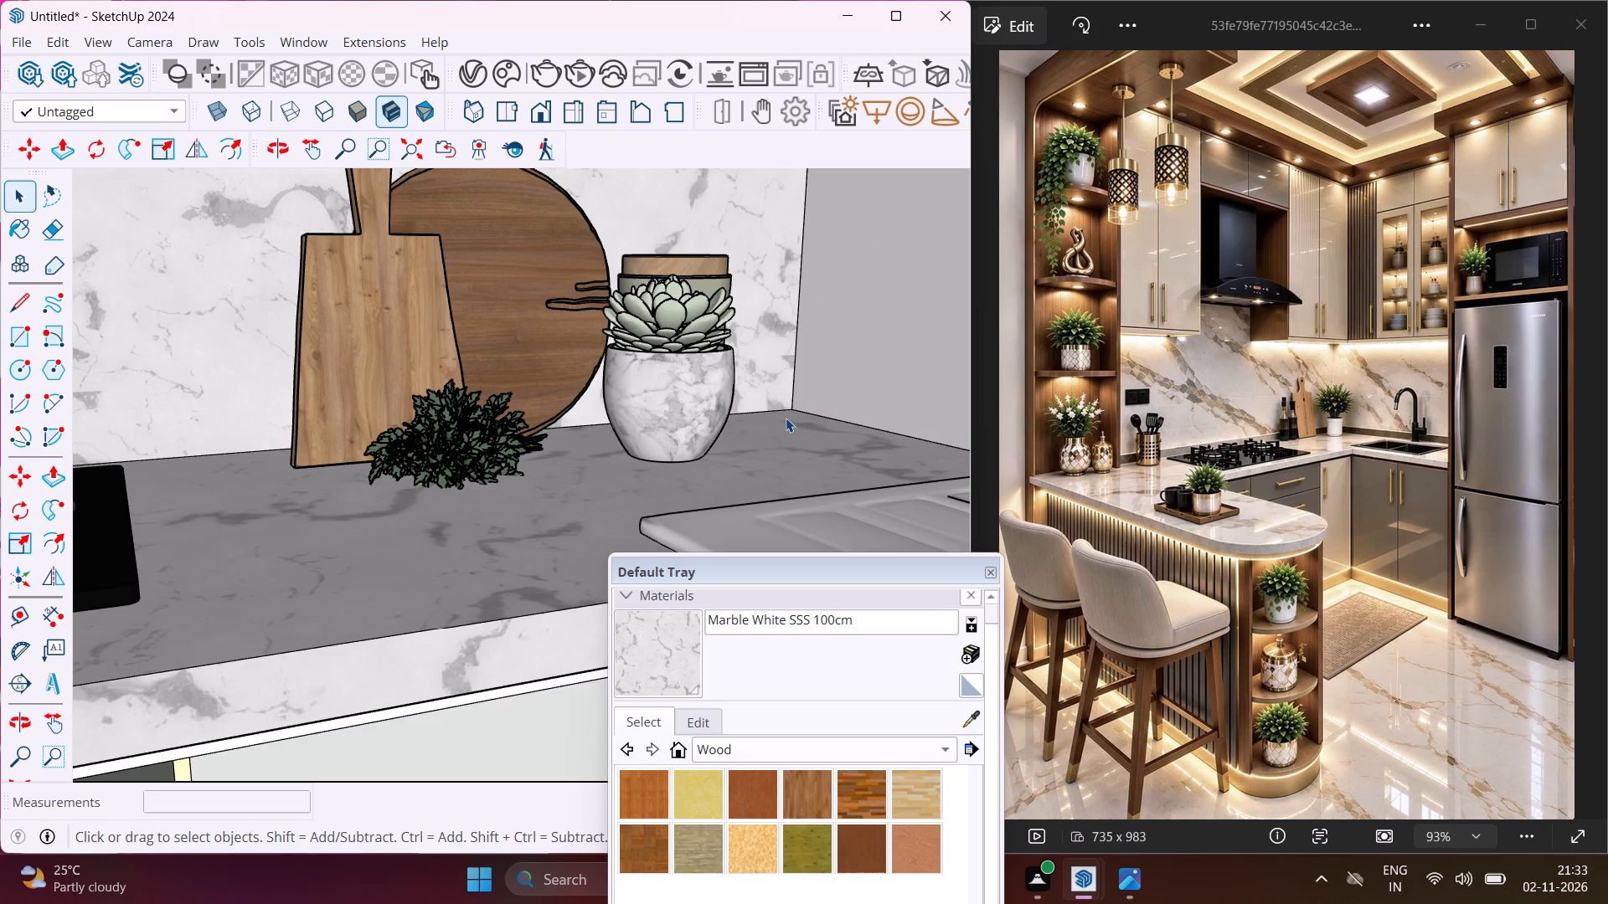
# Load the 15 MB Kitchen utensils model with the jars and canisters from the 3D Warehouse "utensils" results.
pyautogui.scroll(-11, 783, 418)
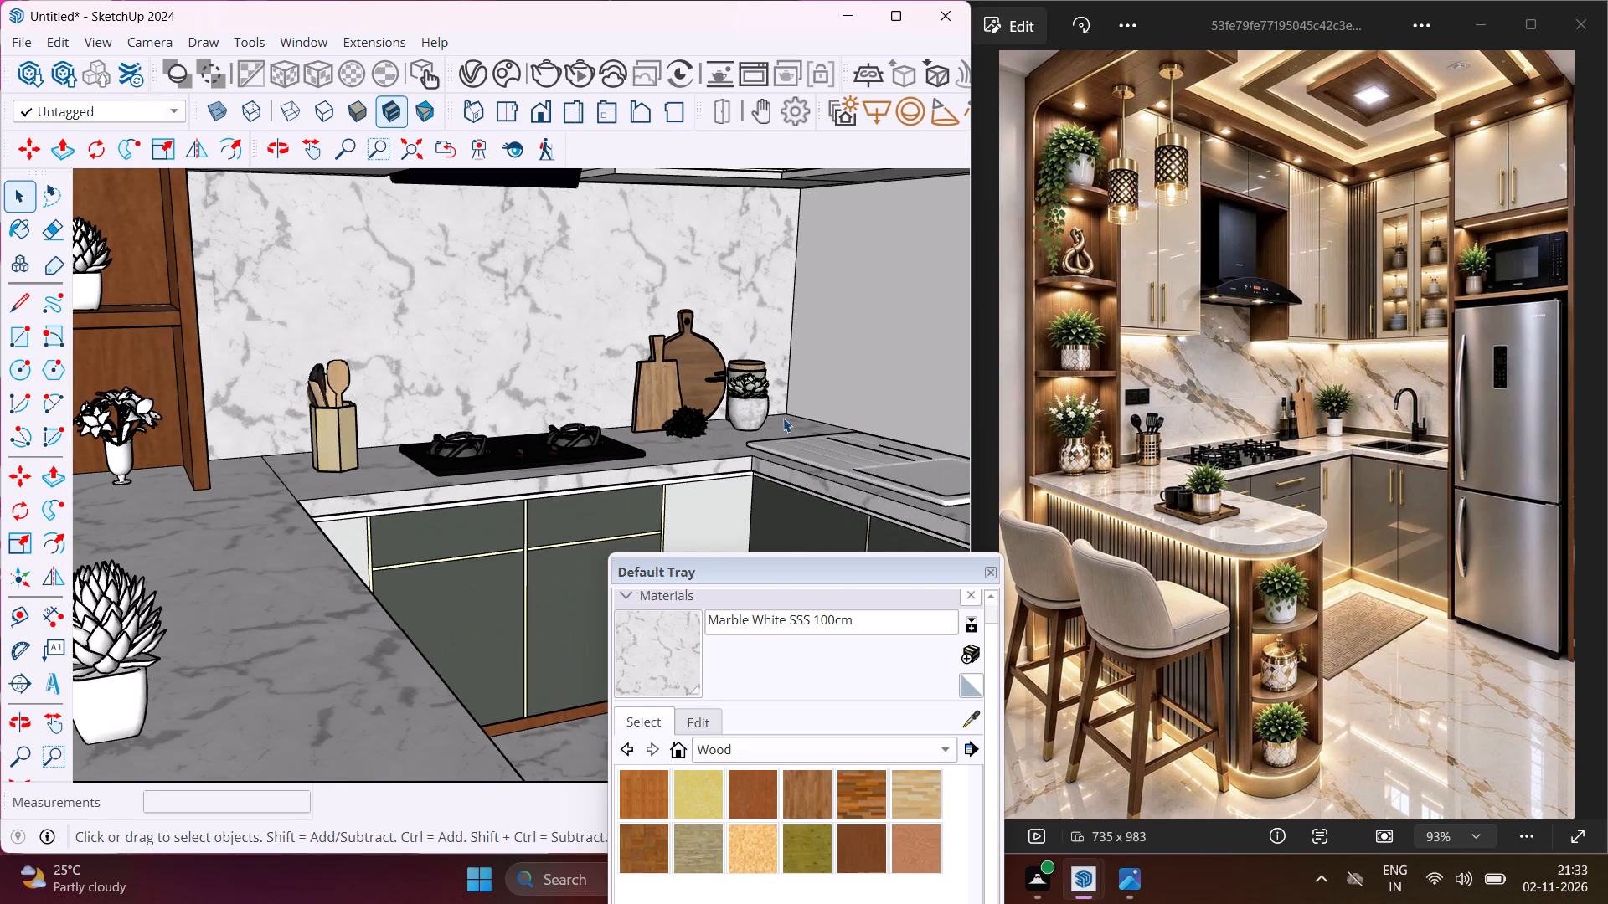
pyautogui.scroll(-4, 783, 418)
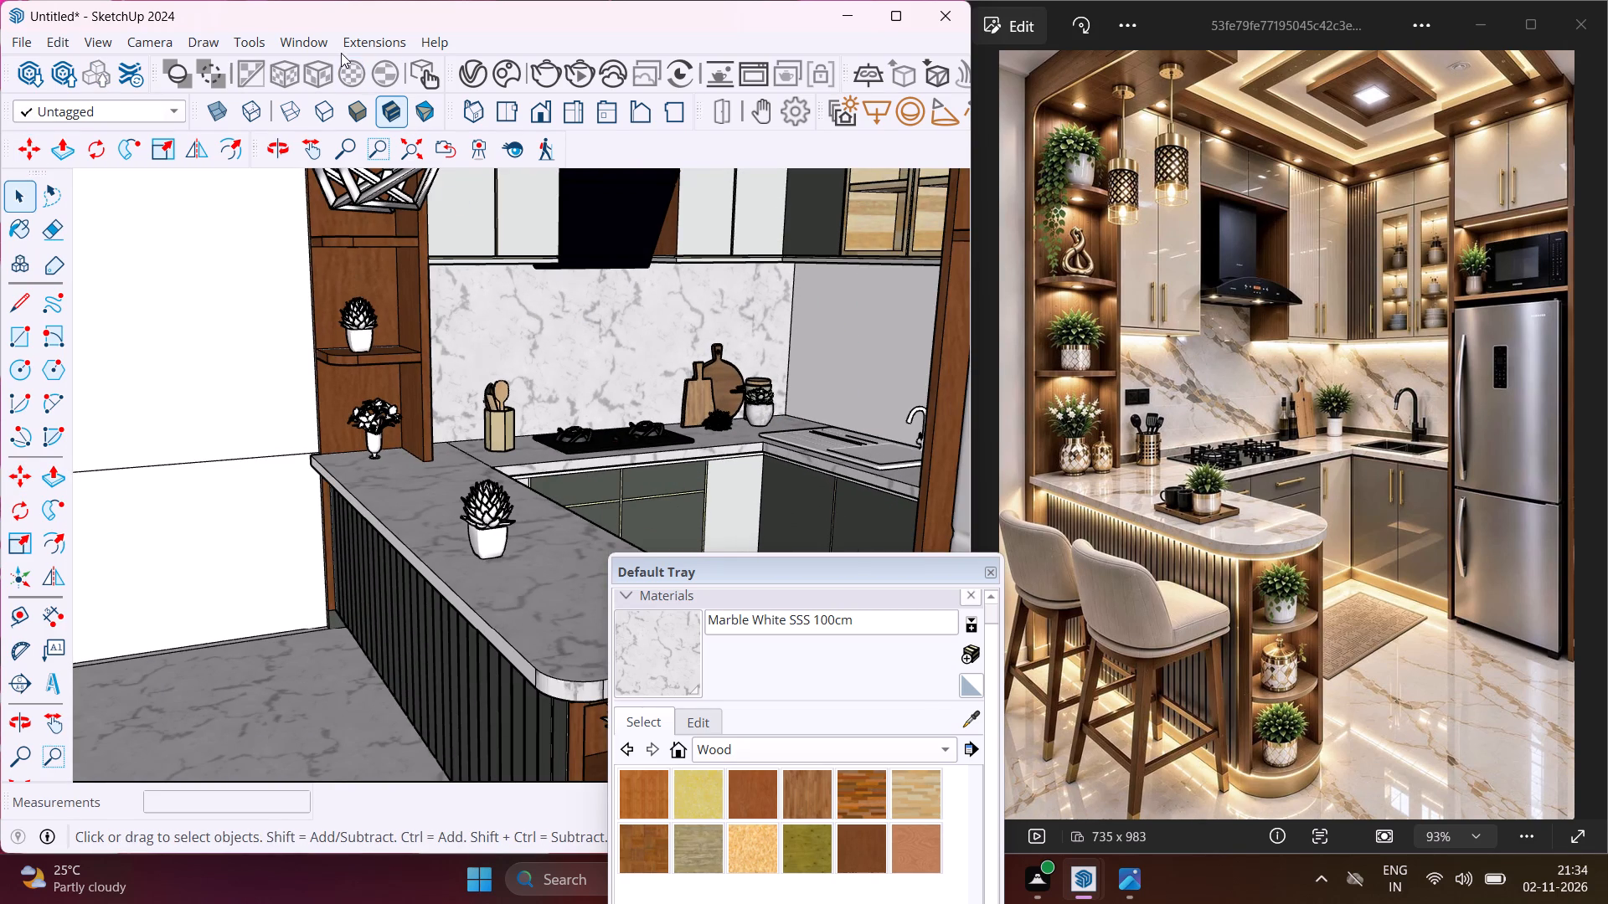
pyautogui.click(323, 42)
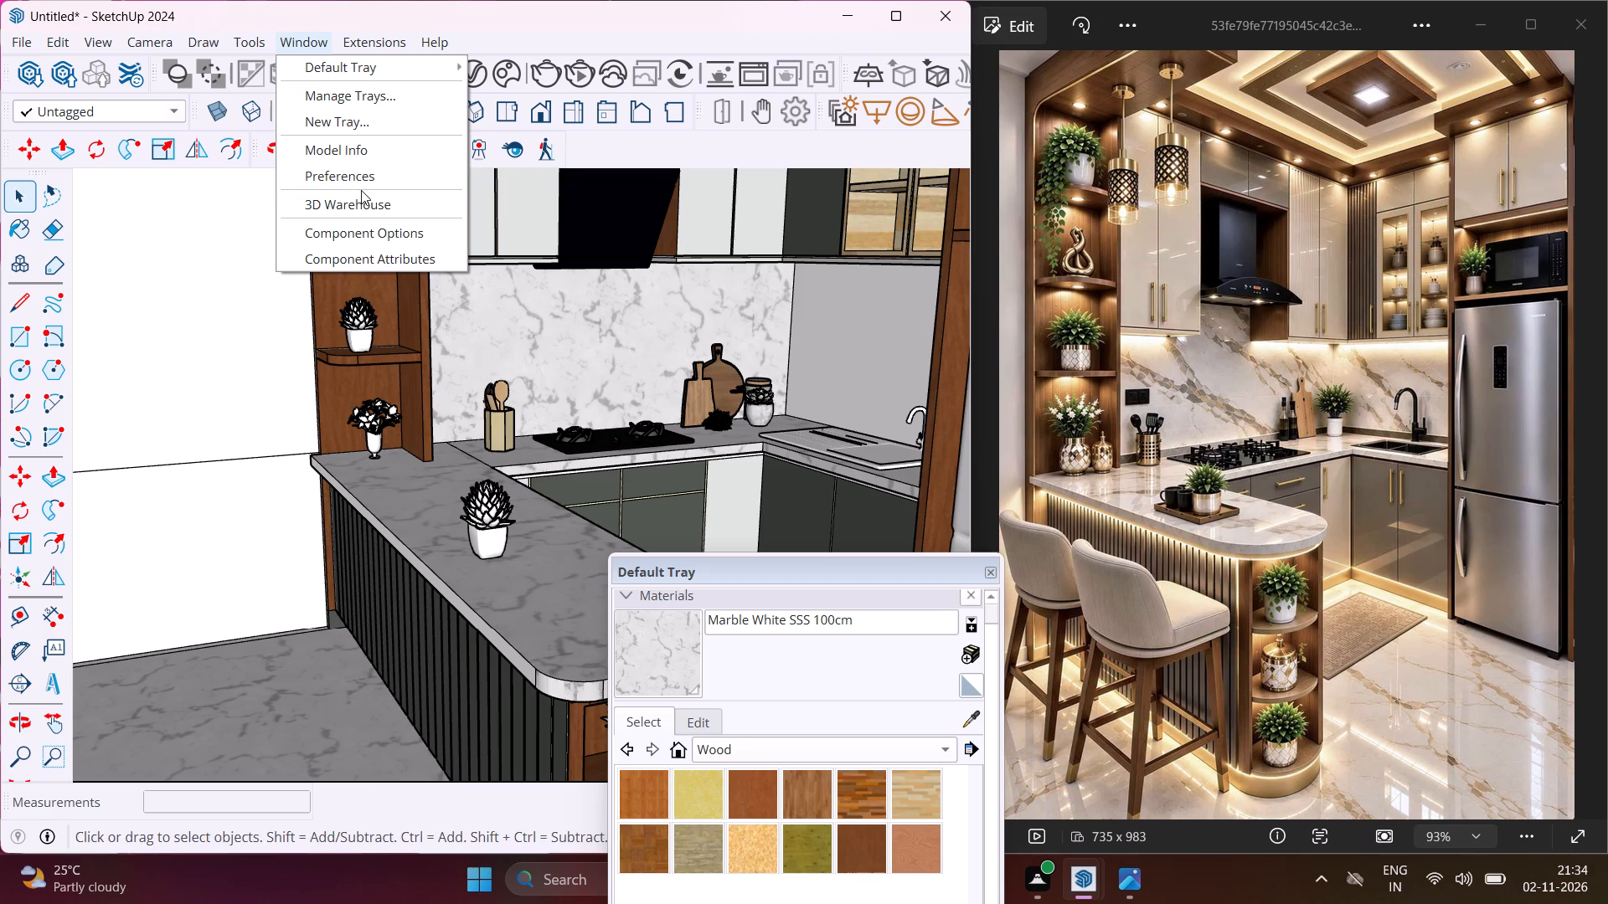
pyautogui.click(362, 196)
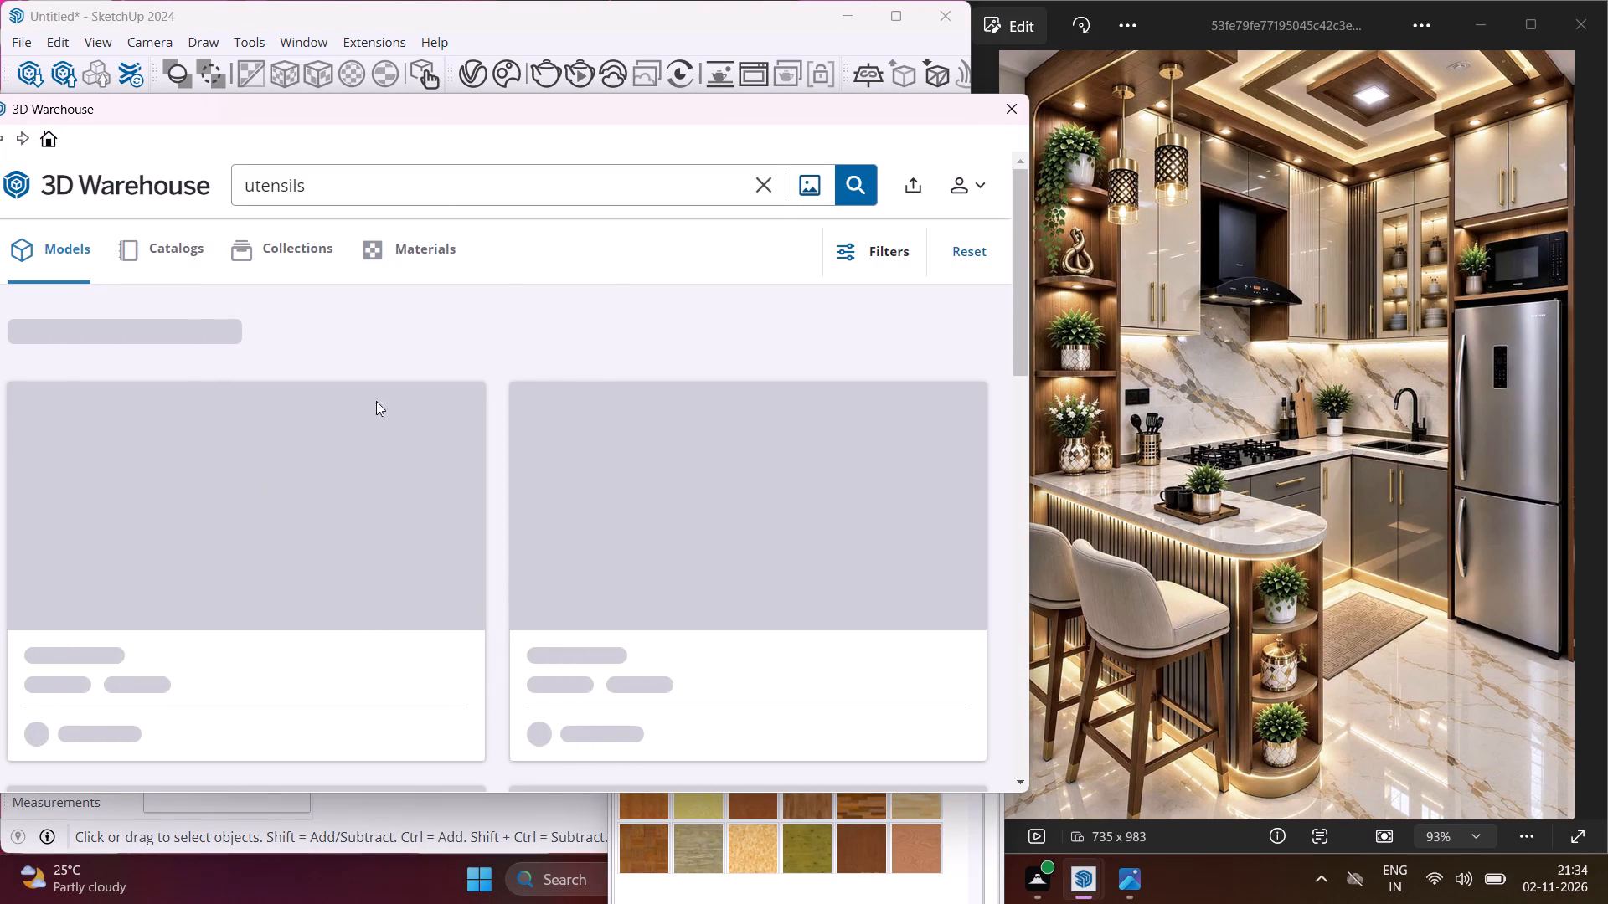
pyautogui.scroll(-6, 341, 465)
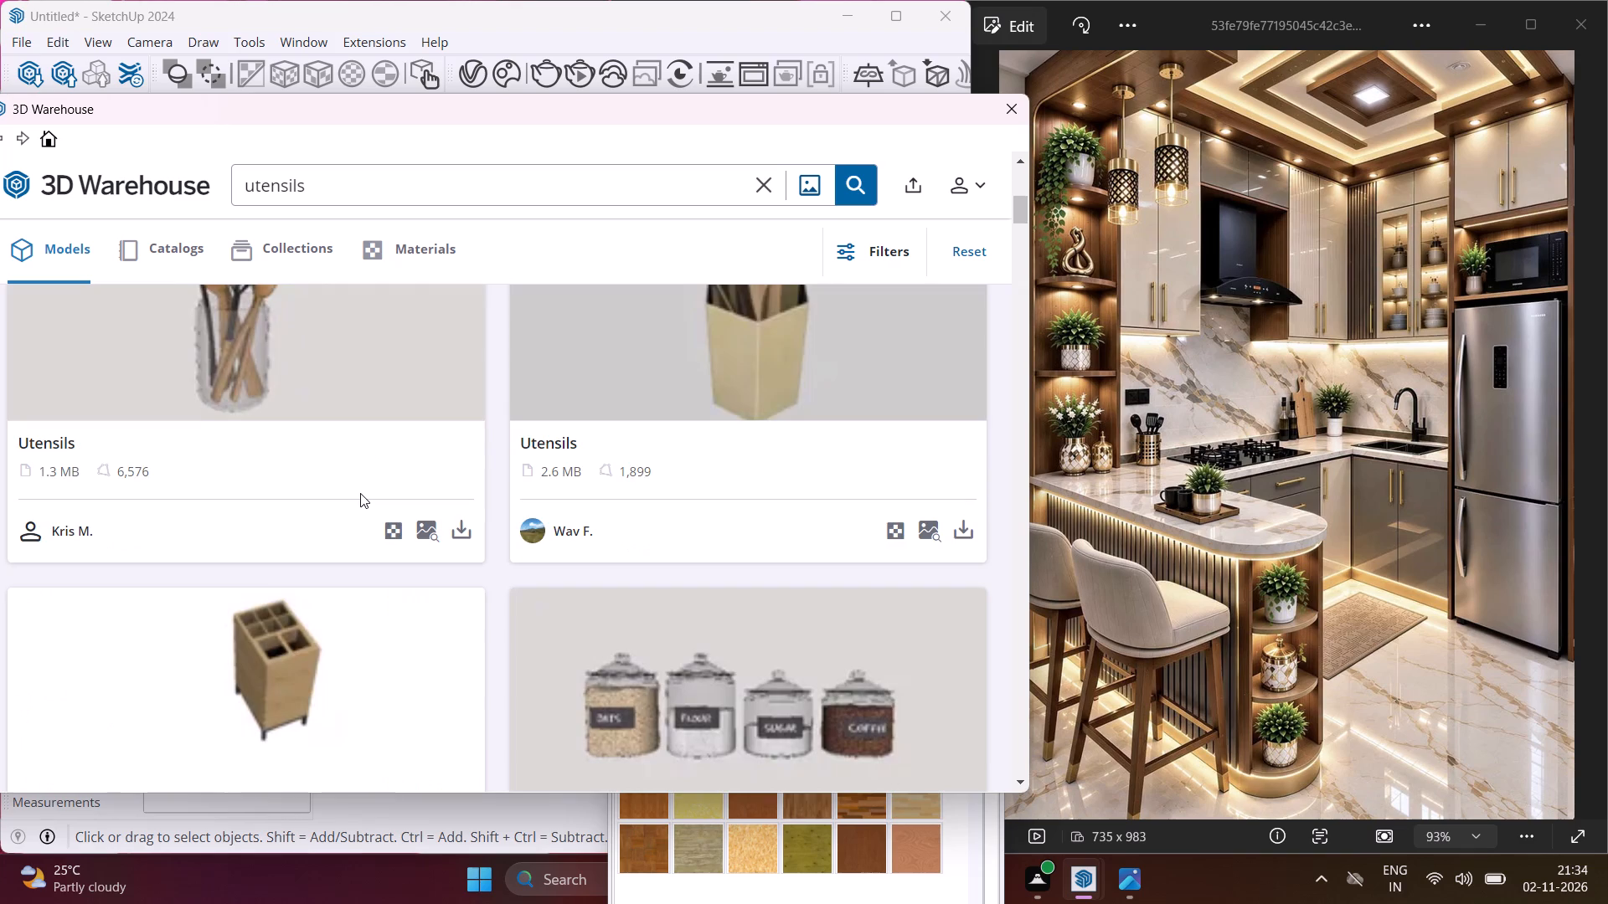
pyautogui.scroll(-20, 360, 493)
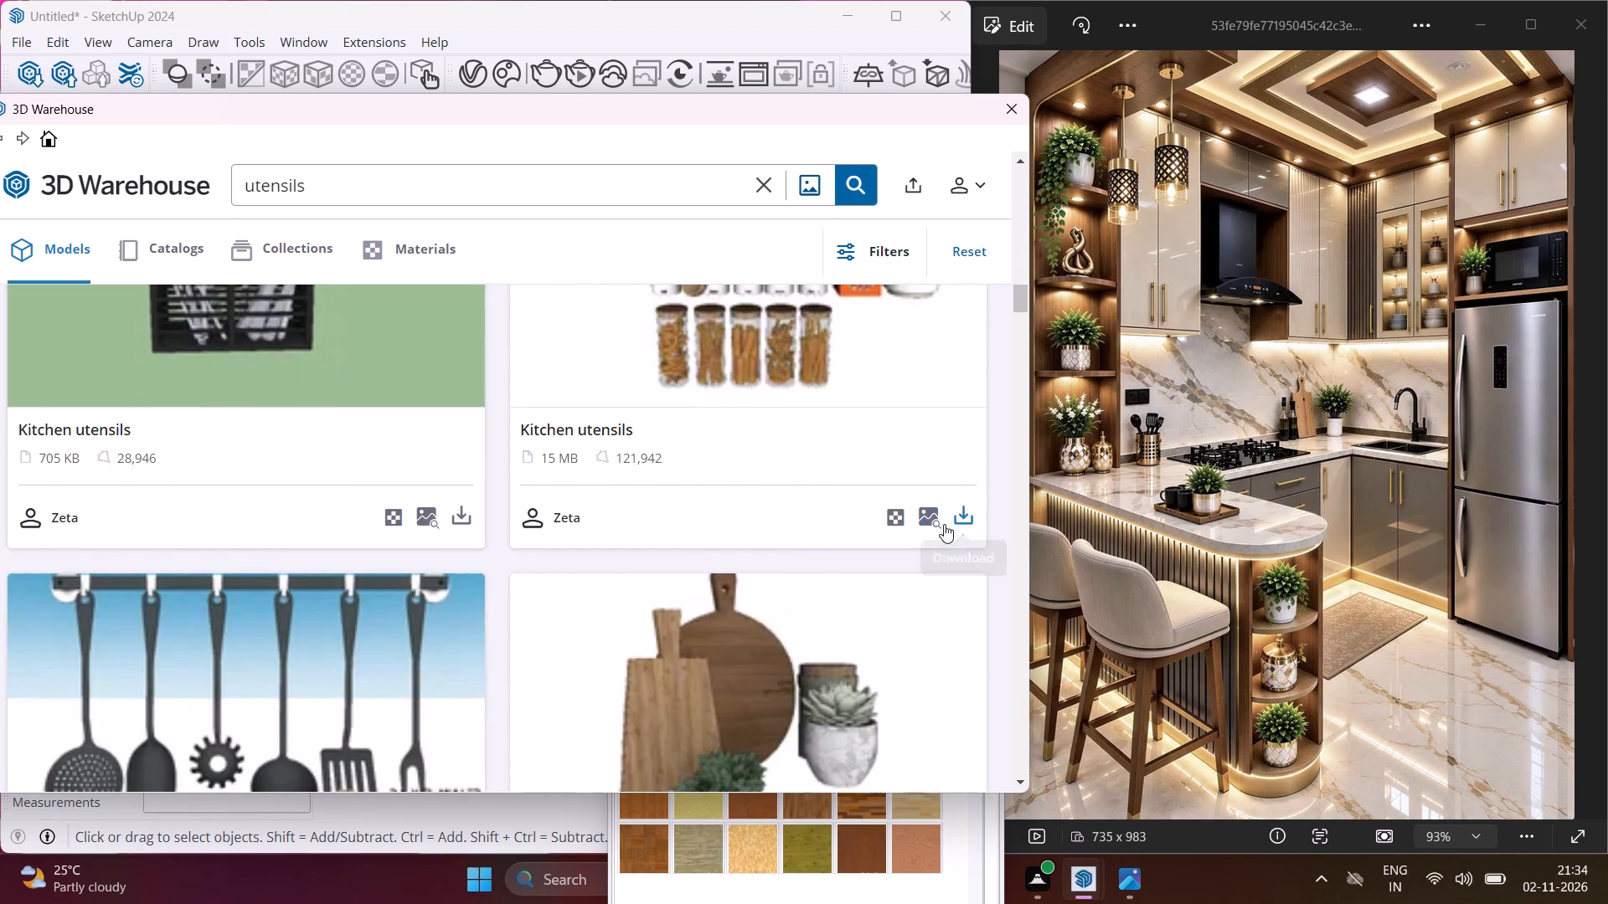
pyautogui.click(961, 519)
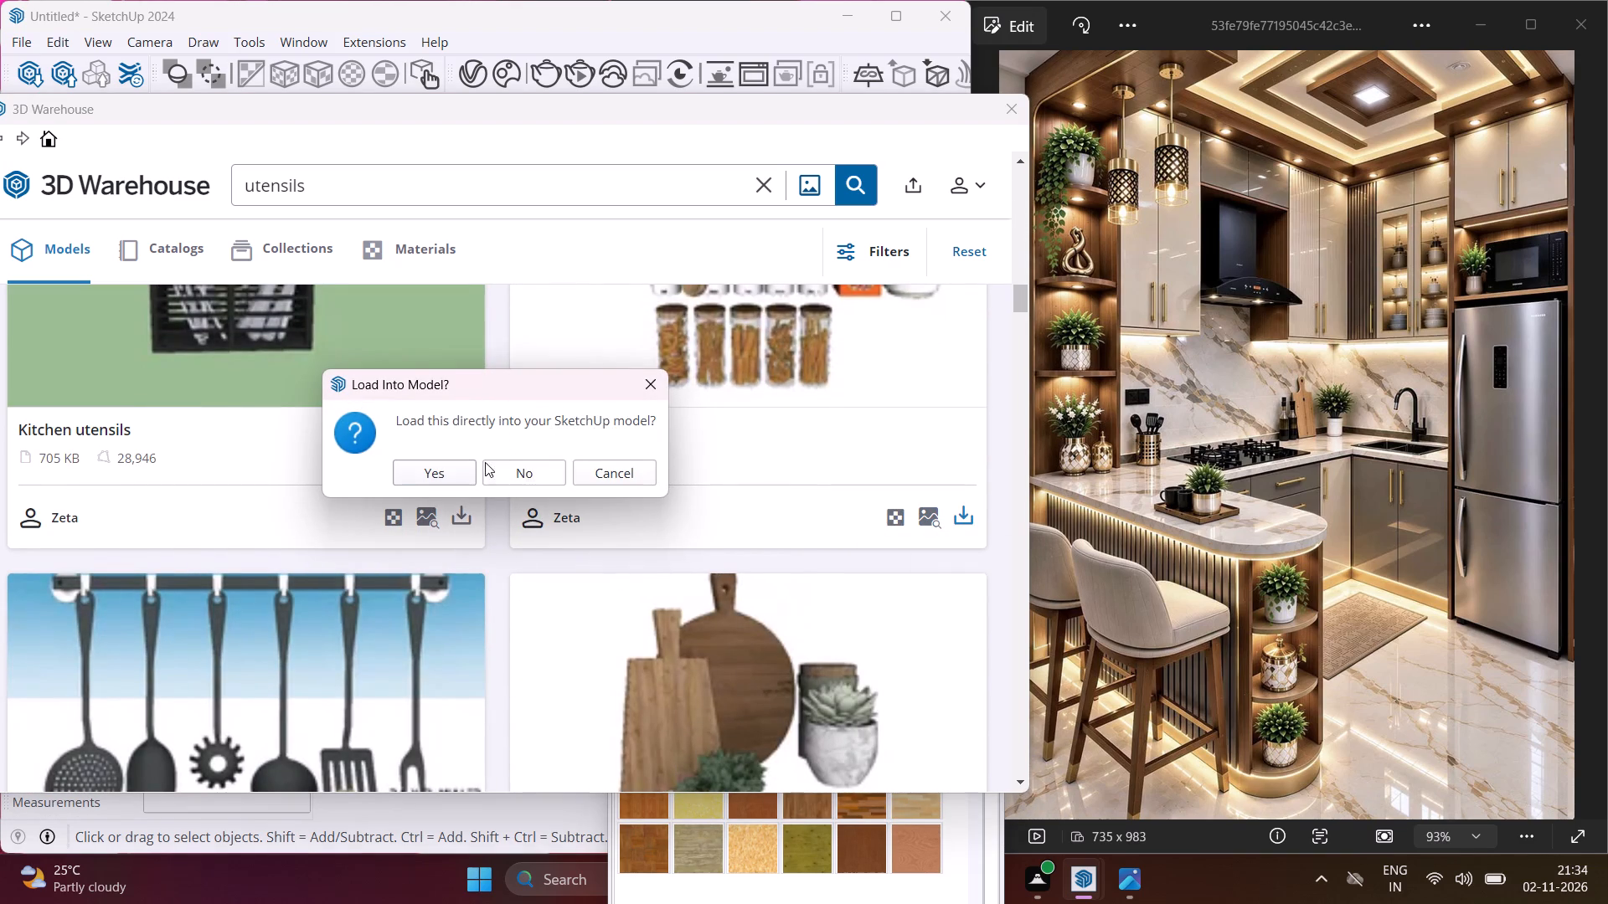
pyautogui.click(471, 467)
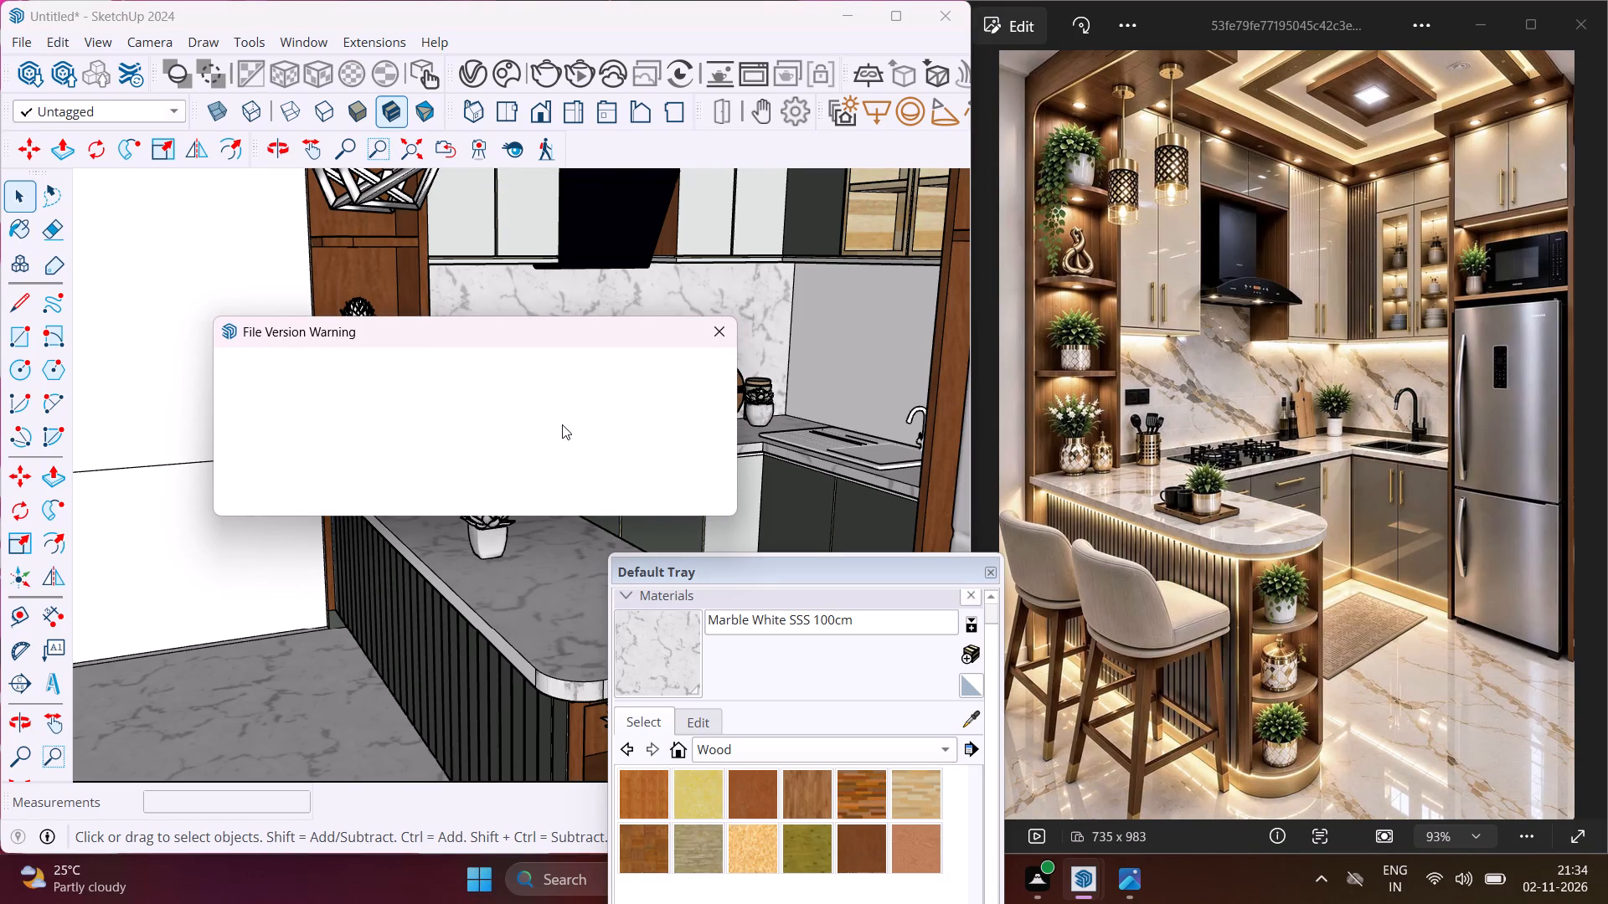
pyautogui.click(668, 485)
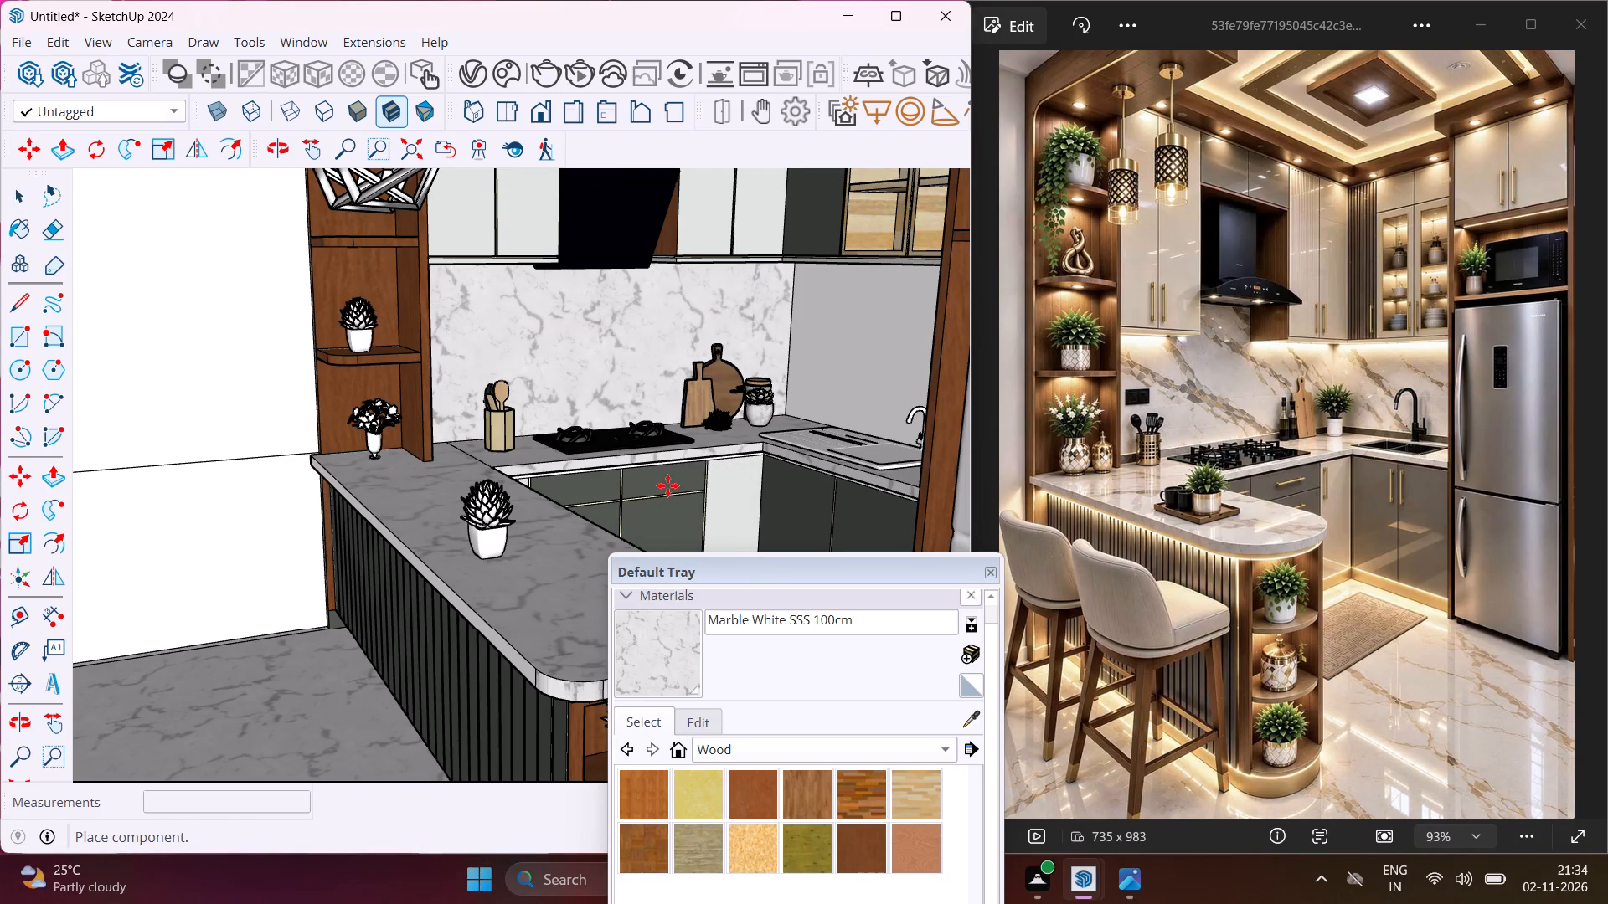
# Place the kitchen utensils set on the ground outside the kitchen, near the red axis.
pyautogui.scroll(-5, 562, 361)
pyautogui.scroll(-6, 546, 285)
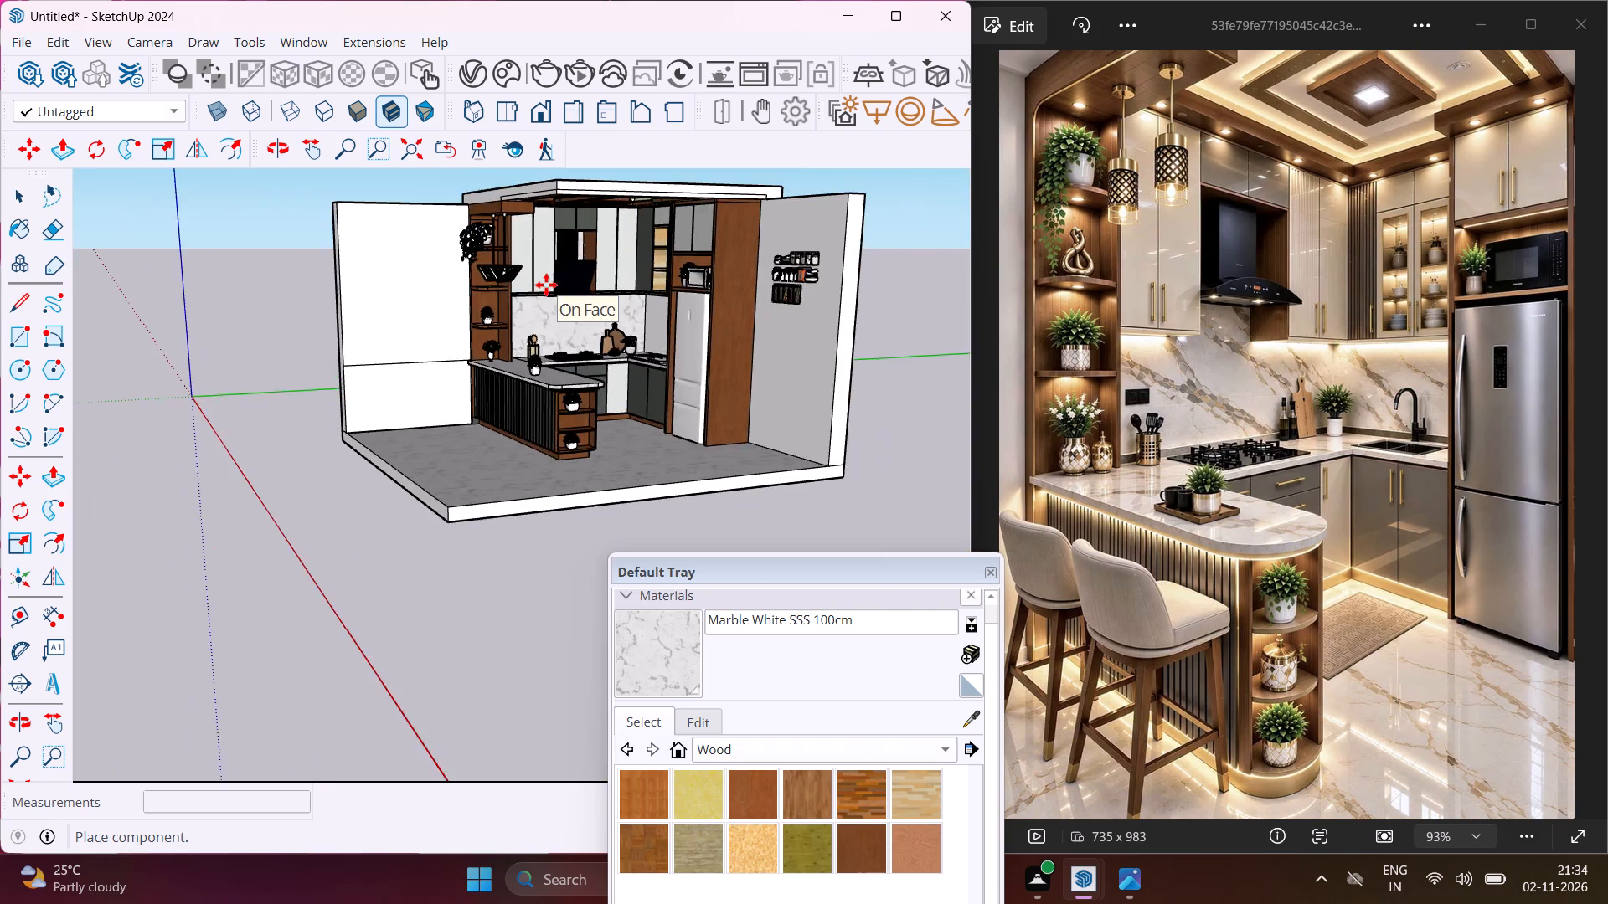
pyautogui.scroll(-4, 546, 285)
pyautogui.scroll(1, 461, 444)
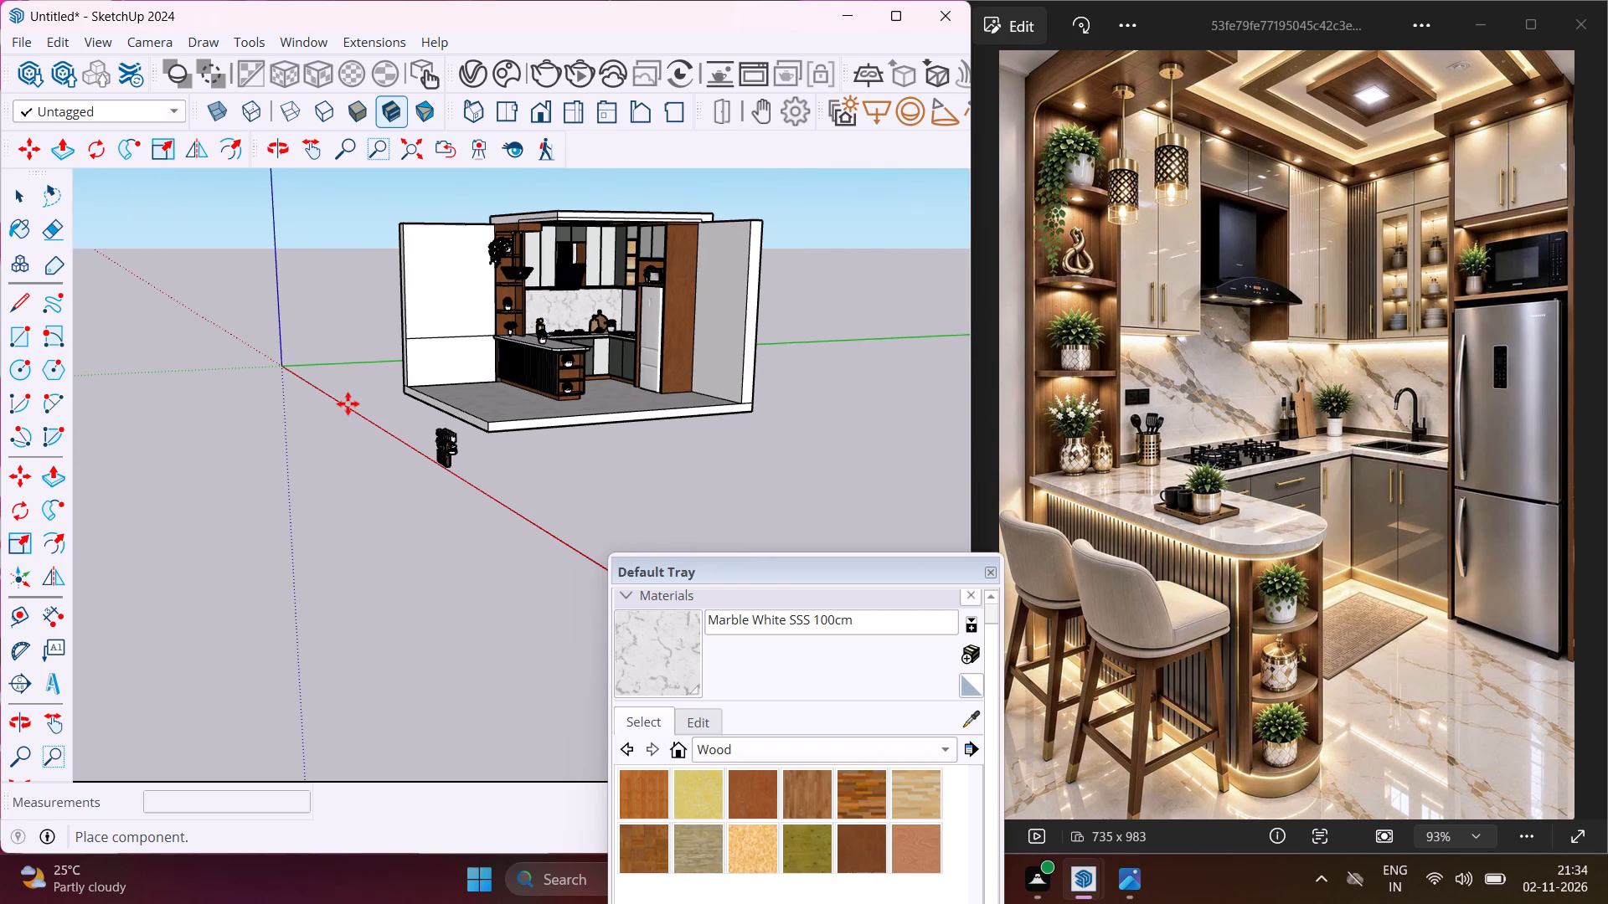
pyautogui.click(348, 403)
pyautogui.scroll(4, 433, 455)
pyautogui.moveTo(433, 455); pyautogui.dragTo(646, 506, button='middle')
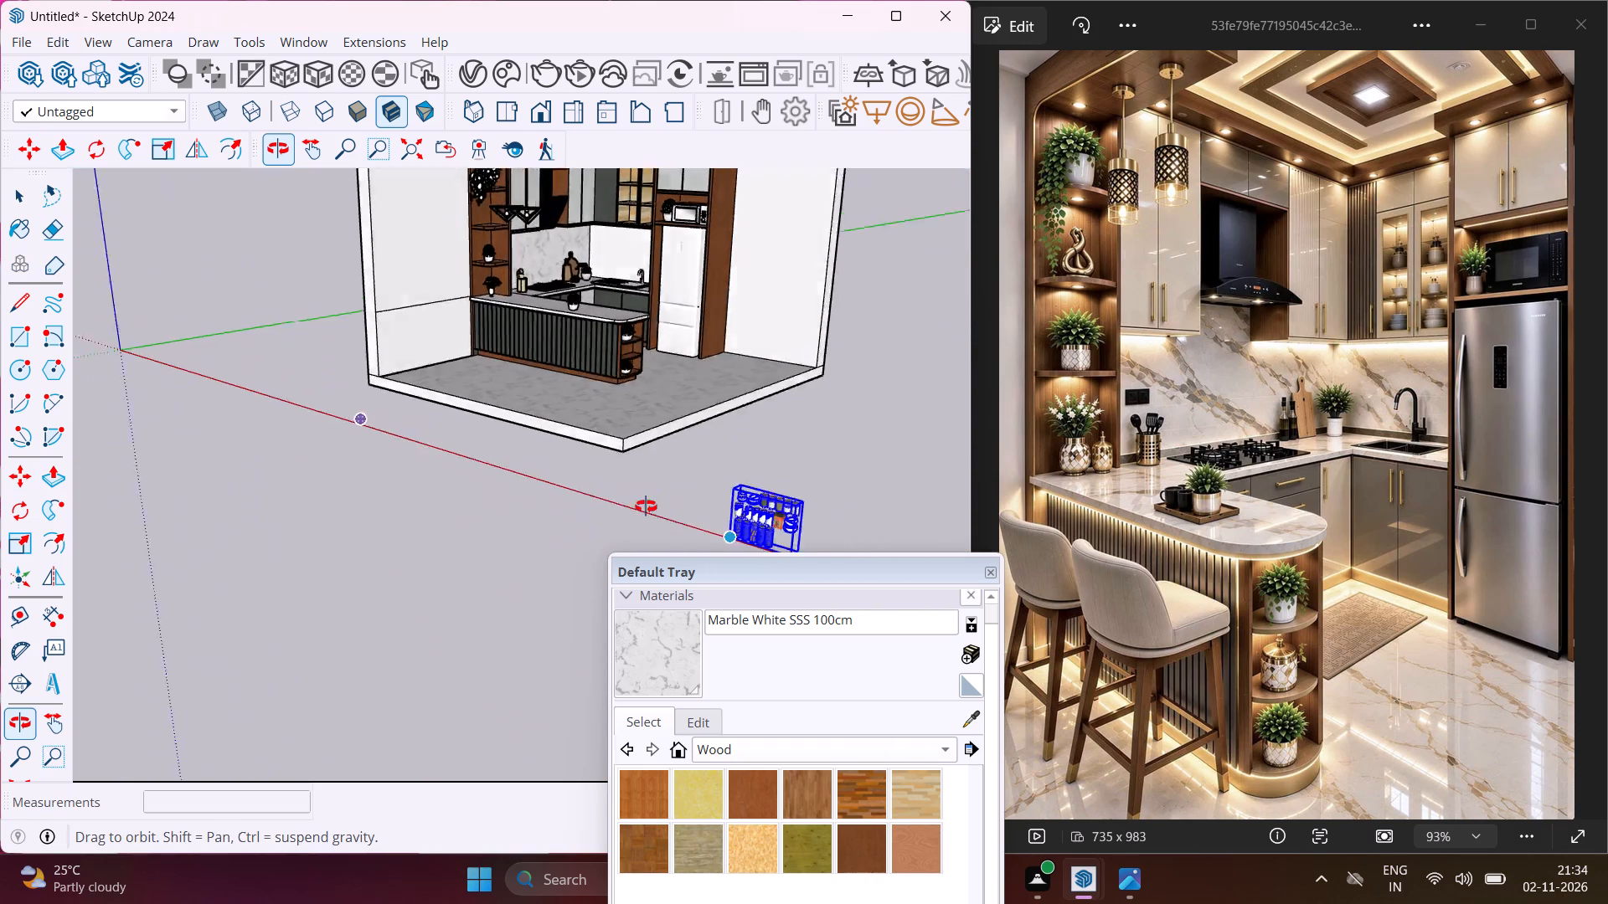
pyautogui.moveTo(646, 506); pyautogui.dragTo(718, 512, button='middle')
pyautogui.scroll(-3, 520, 442)
pyautogui.scroll(3, 826, 521)
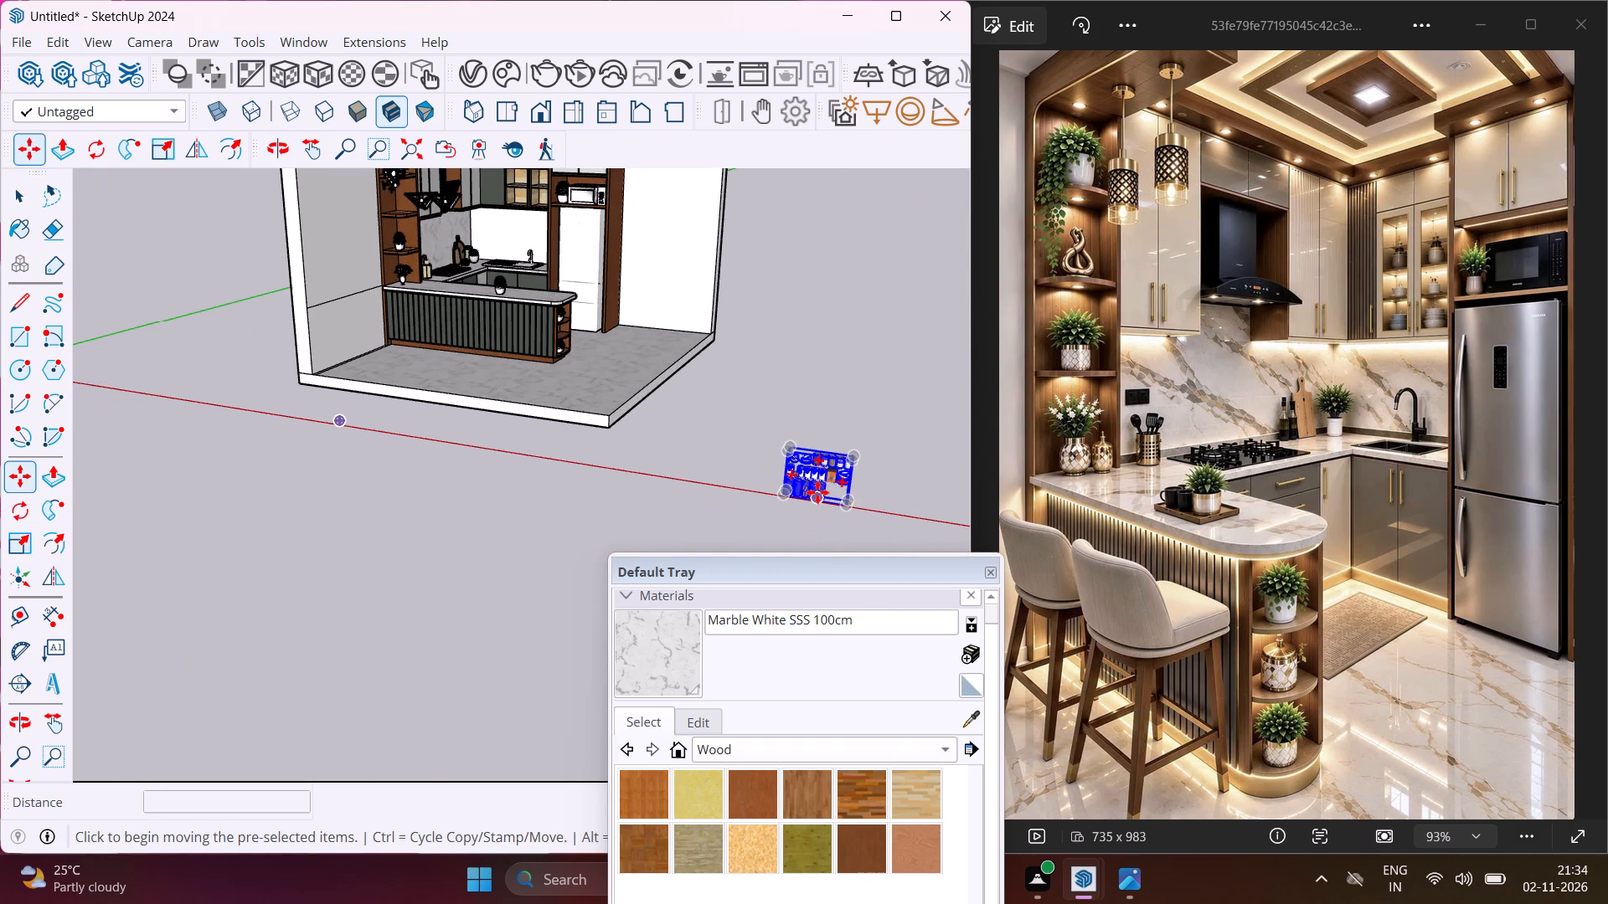
pyautogui.scroll(12, 817, 492)
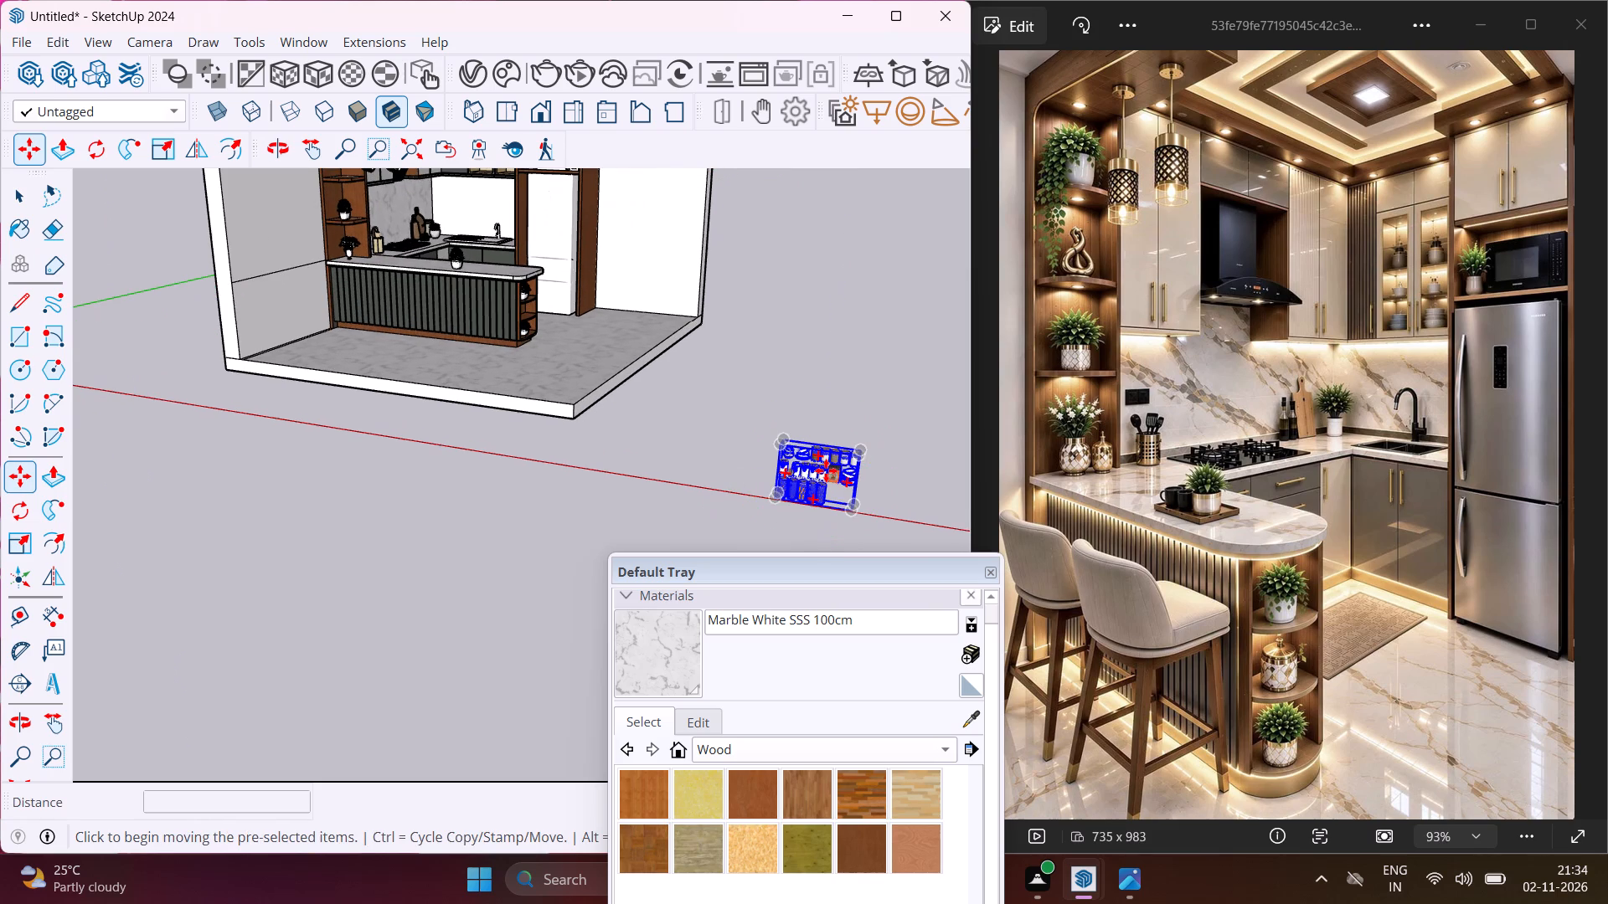
pyautogui.press('Escape')
# Open the placed kitchen utensils set for editing.
pyautogui.press('space')
pyautogui.click(827, 486)
pyautogui.scroll(2, 827, 486)
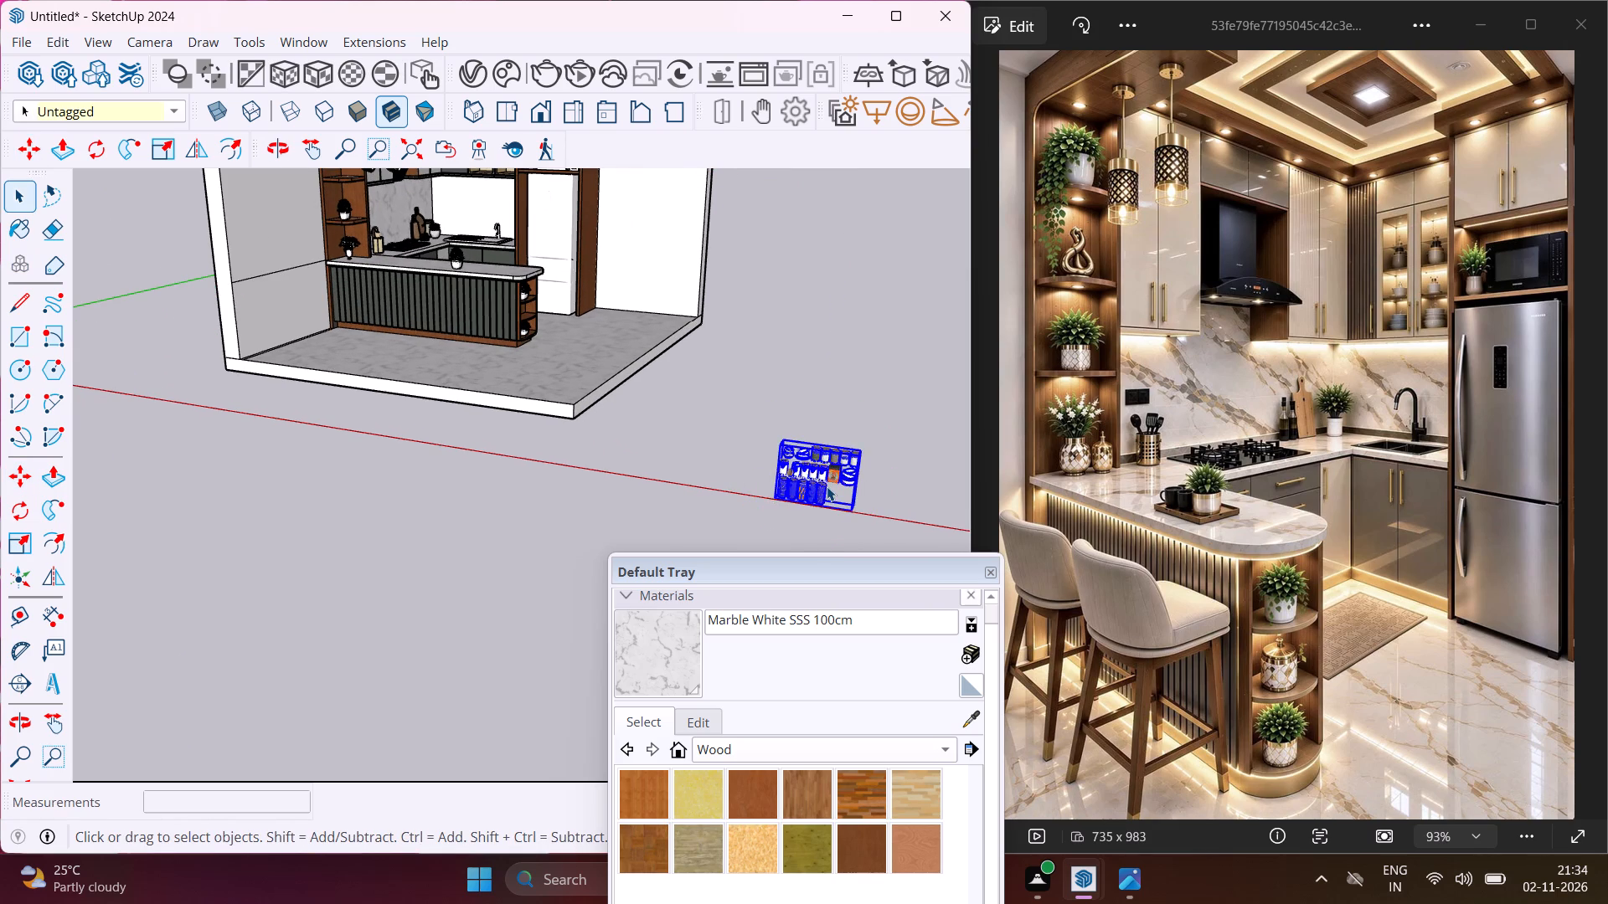
pyautogui.scroll(8, 827, 486)
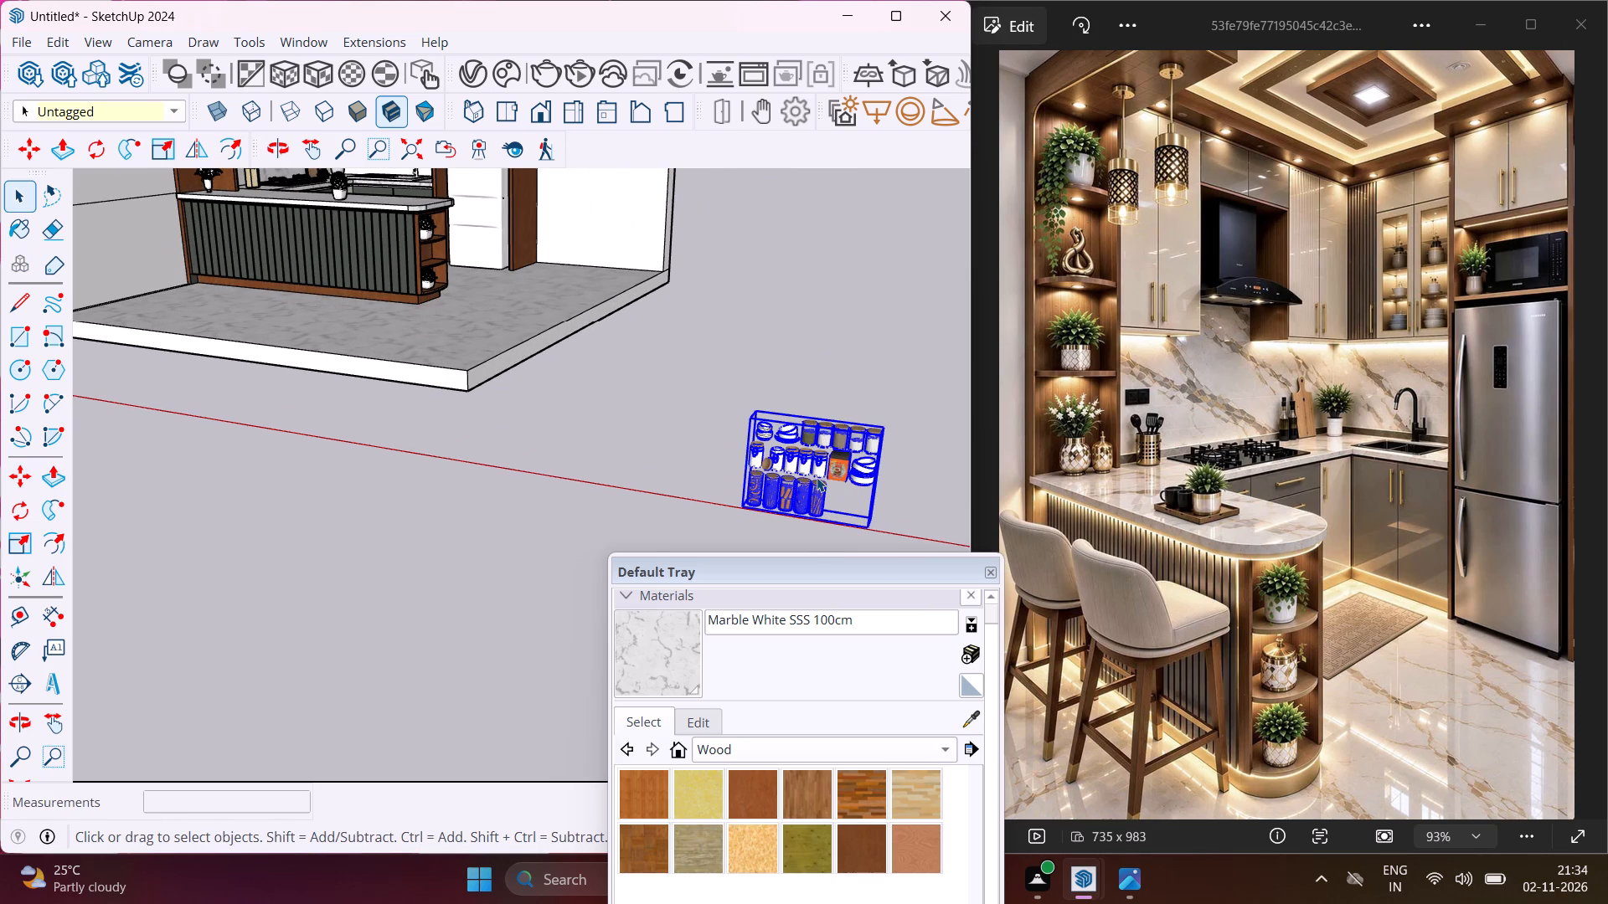
pyautogui.scroll(-4, 763, 444)
pyautogui.scroll(6, 764, 492)
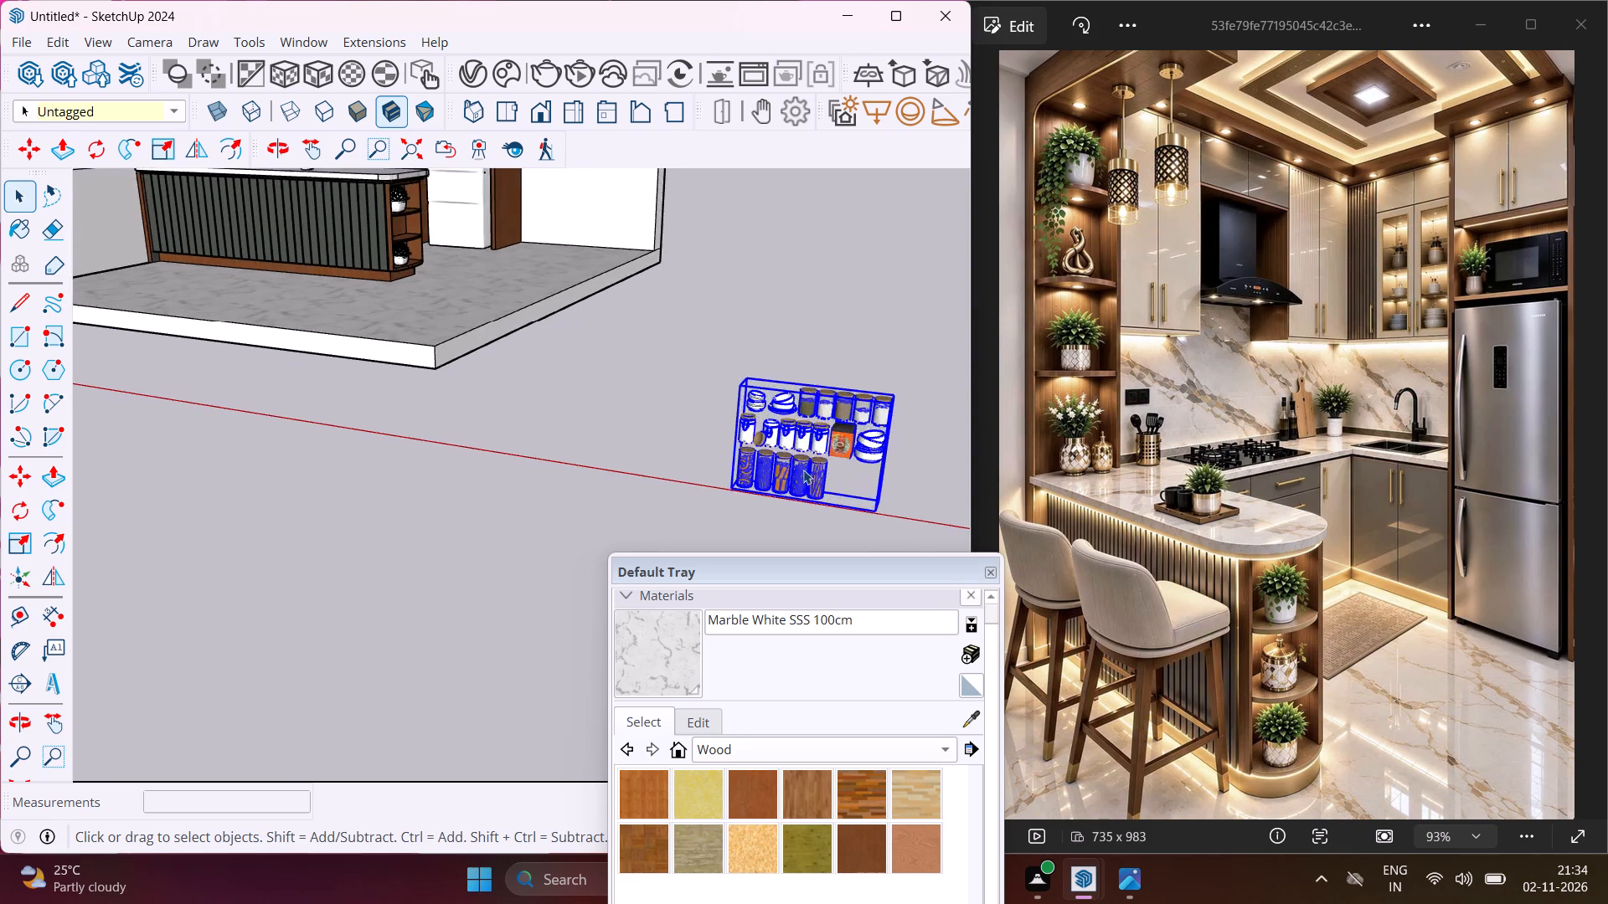
pyautogui.scroll(2, 803, 470)
pyautogui.doubleClick(813, 498)
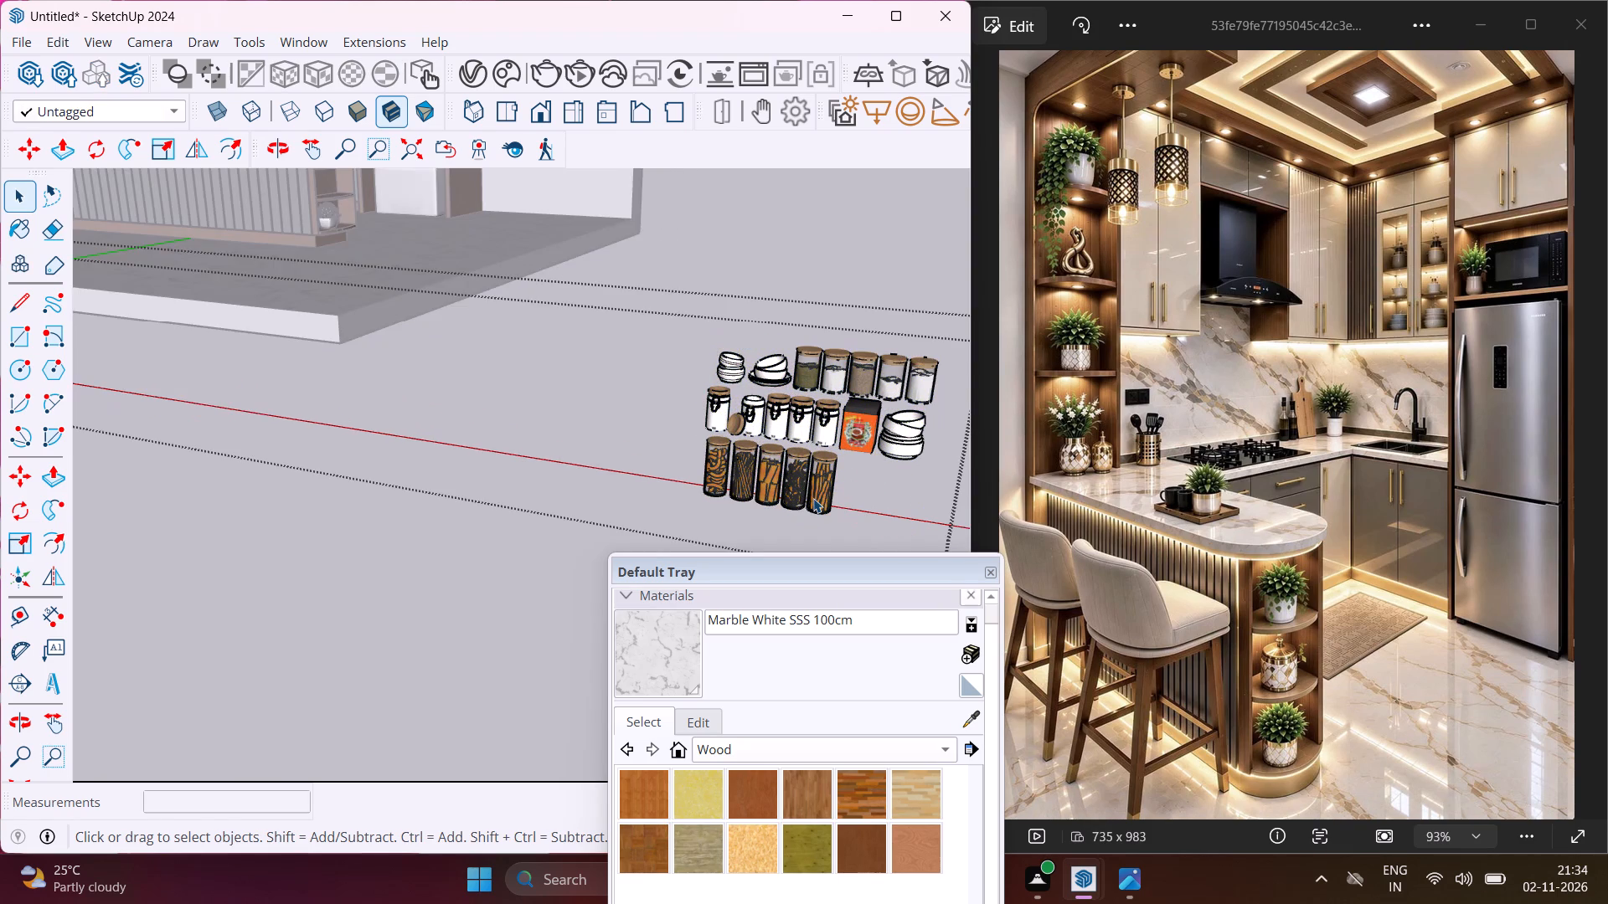
# Move the large stack of white bowls beside the orange tin into the lowest corner-side compartment of the glass cabinet above the sink.
pyautogui.scroll(4, 813, 498)
pyautogui.scroll(-2, 589, 350)
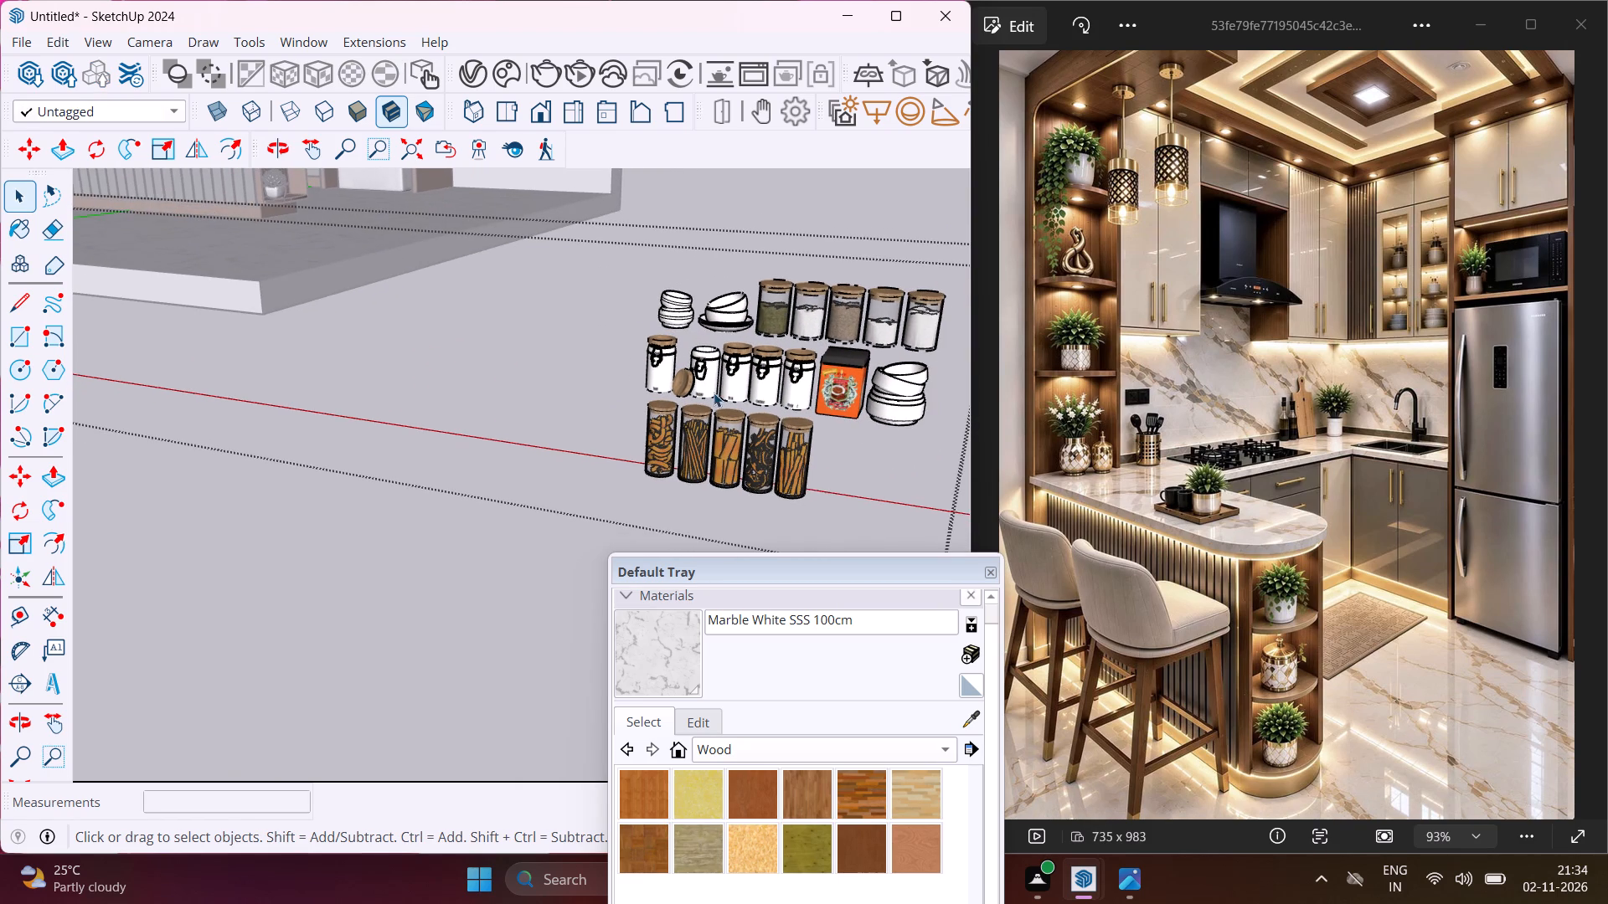
pyautogui.scroll(3, 900, 405)
pyautogui.click(900, 405)
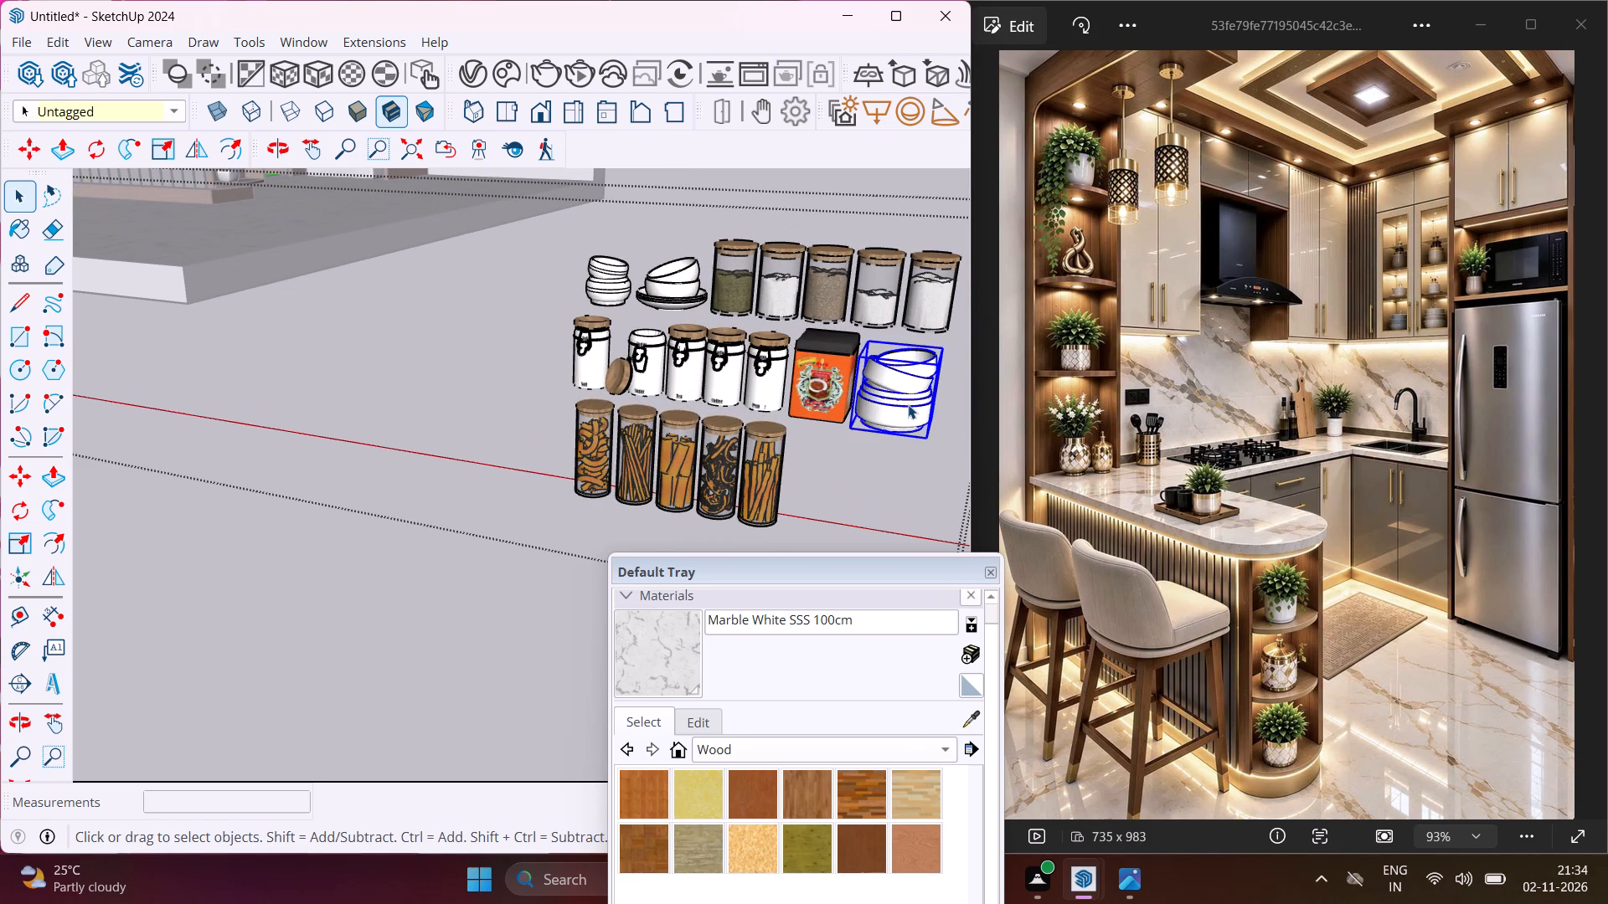
pyautogui.press('m')
pyautogui.scroll(3, 928, 431)
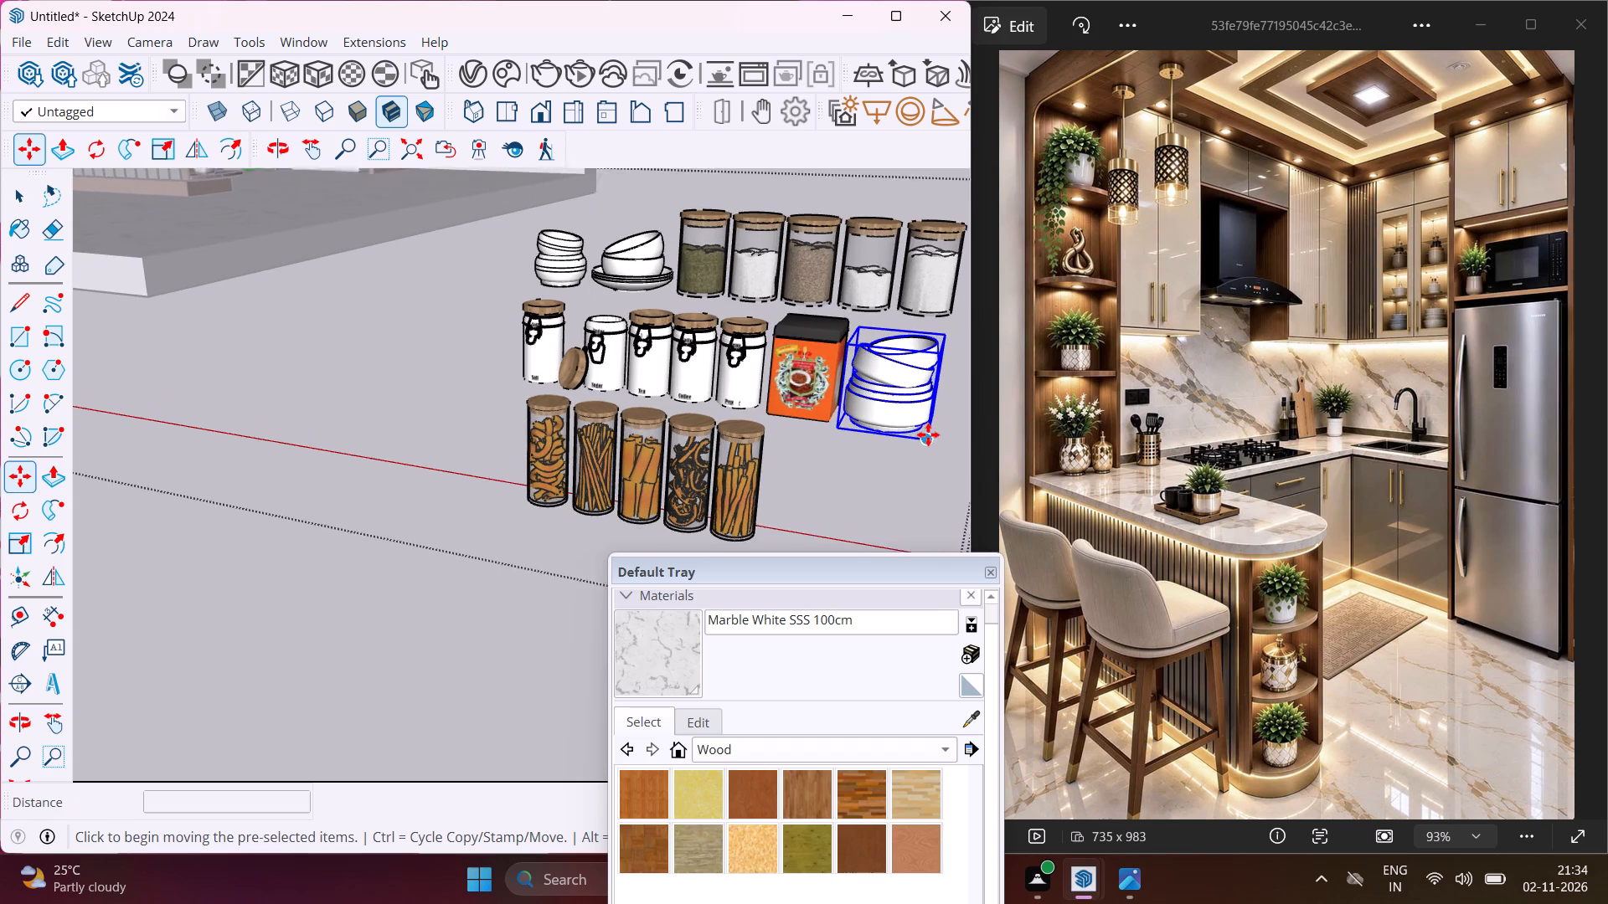
pyautogui.click(928, 444)
pyautogui.scroll(-2, 572, 408)
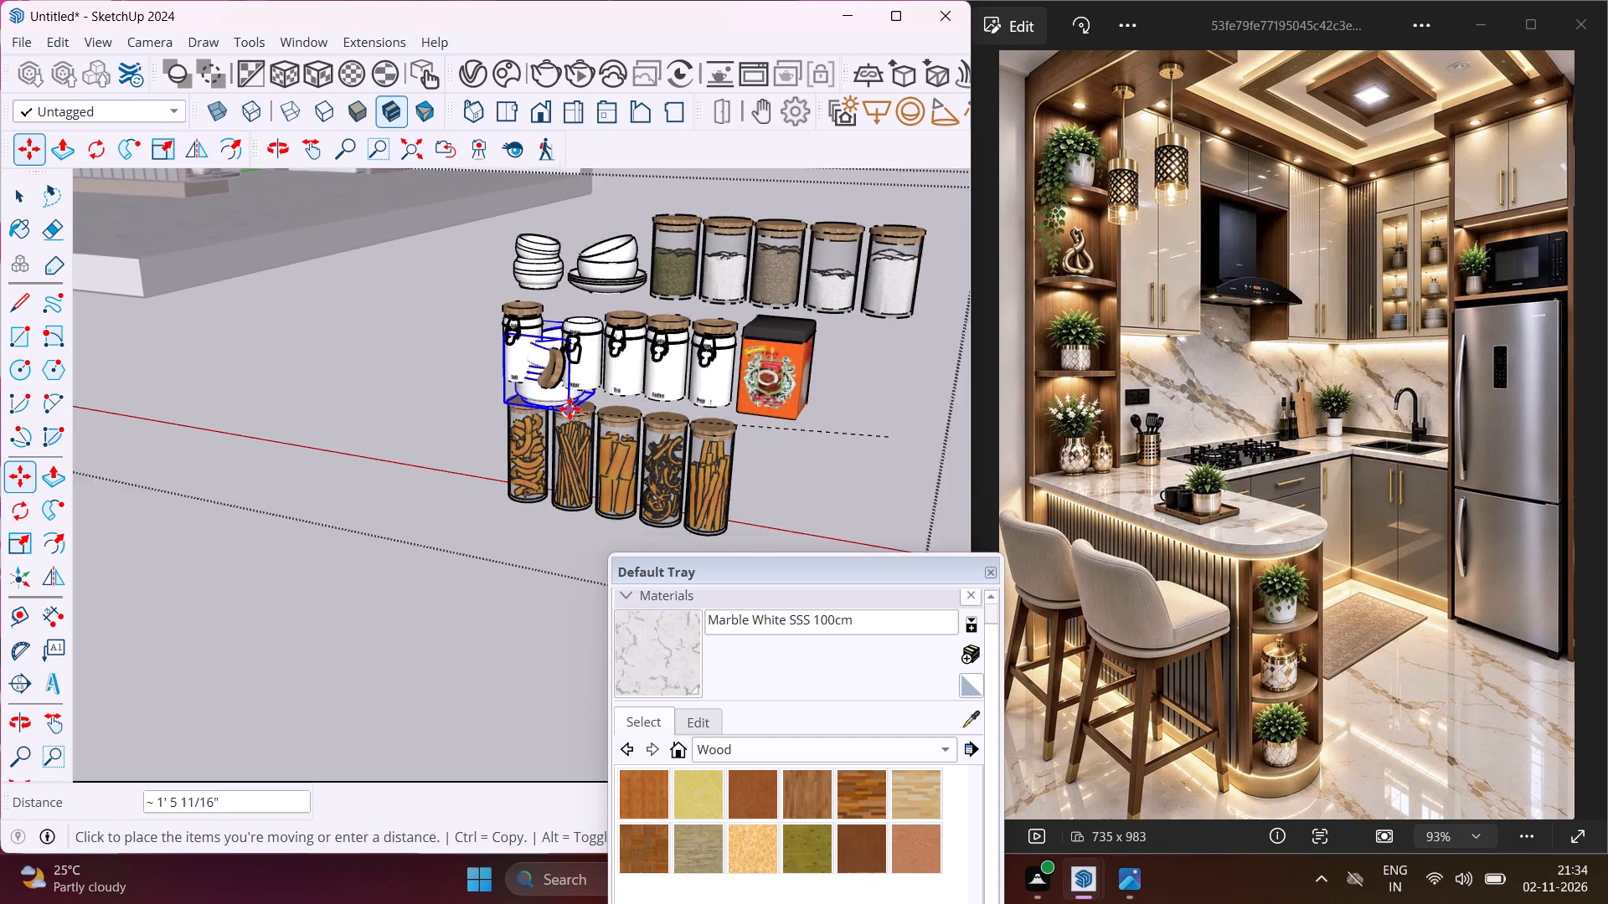
pyautogui.scroll(-9, 569, 408)
pyautogui.scroll(-5, 487, 358)
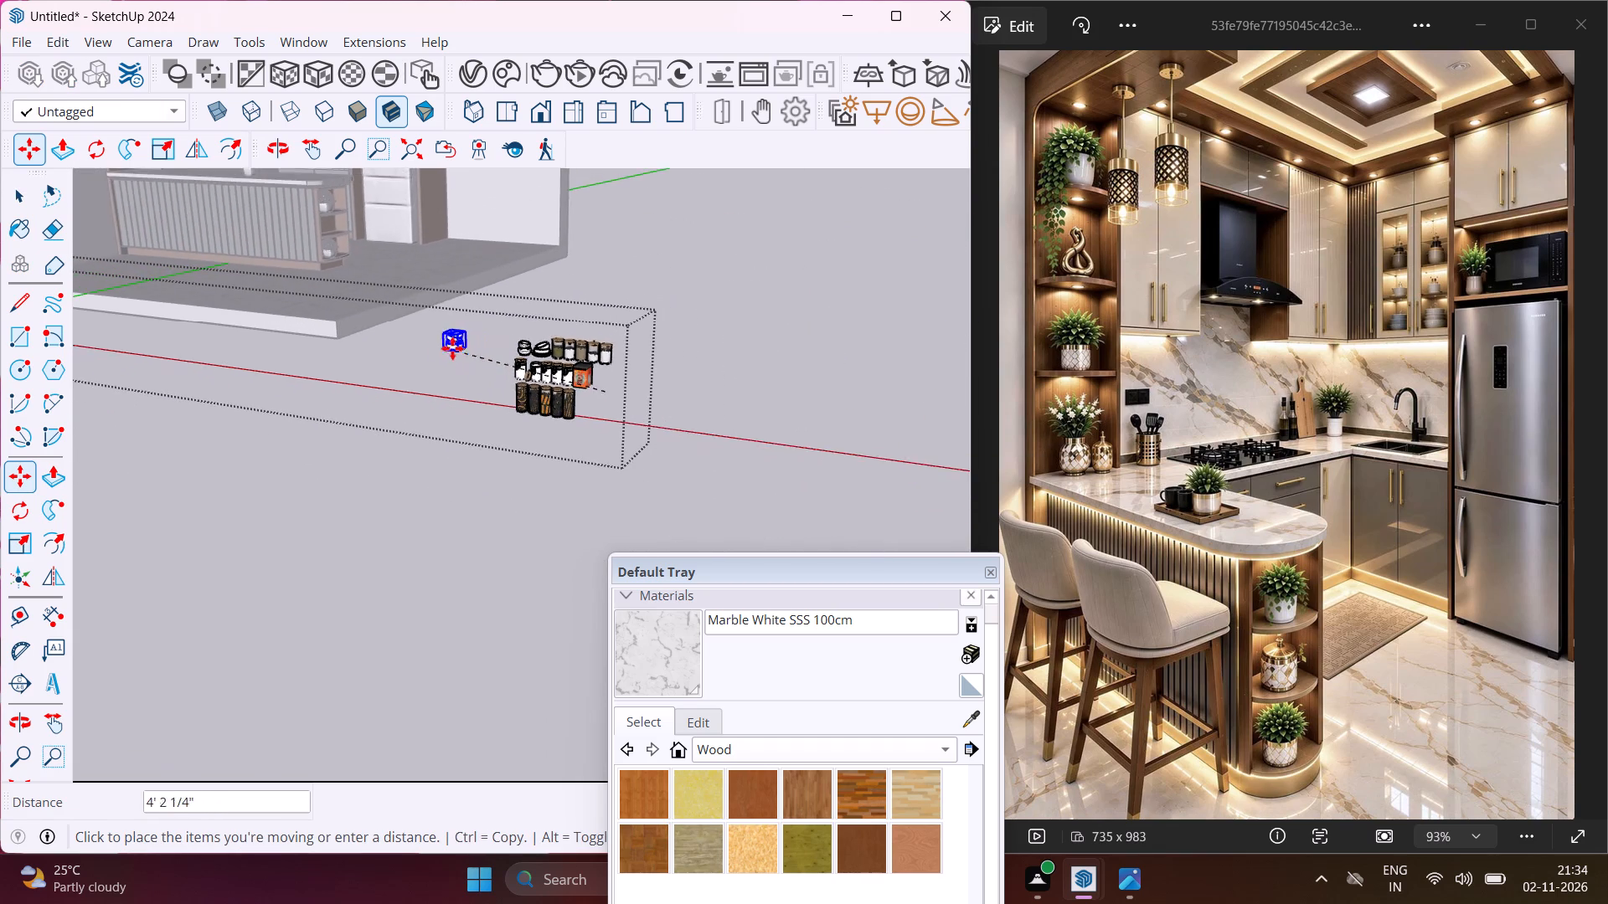
pyautogui.scroll(-14, 439, 346)
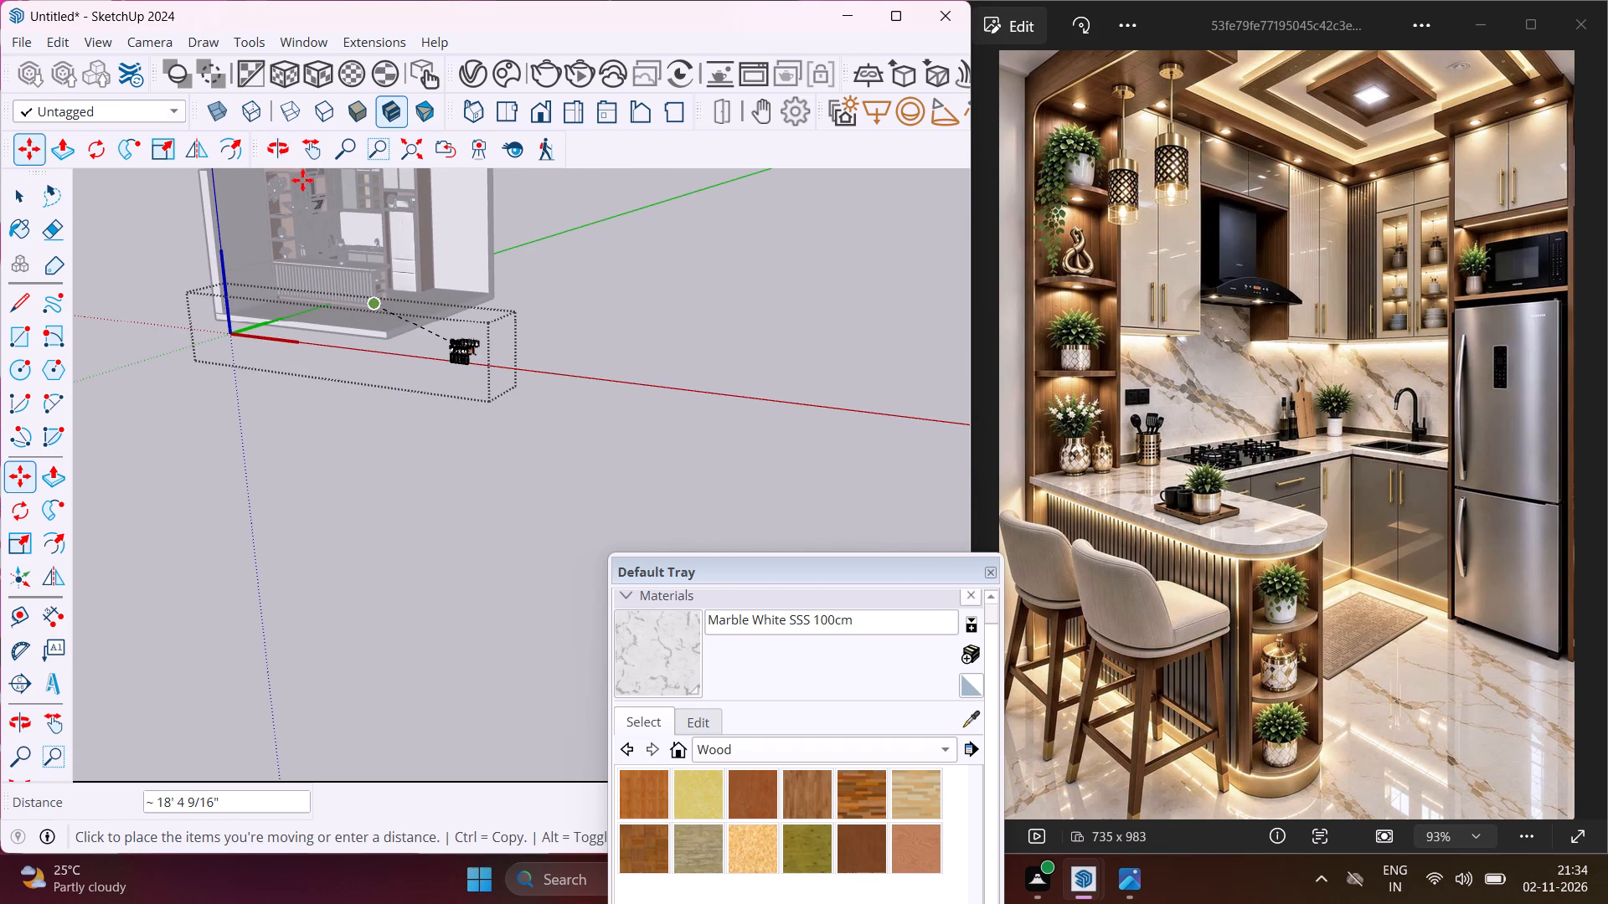
pyautogui.scroll(17, 348, 199)
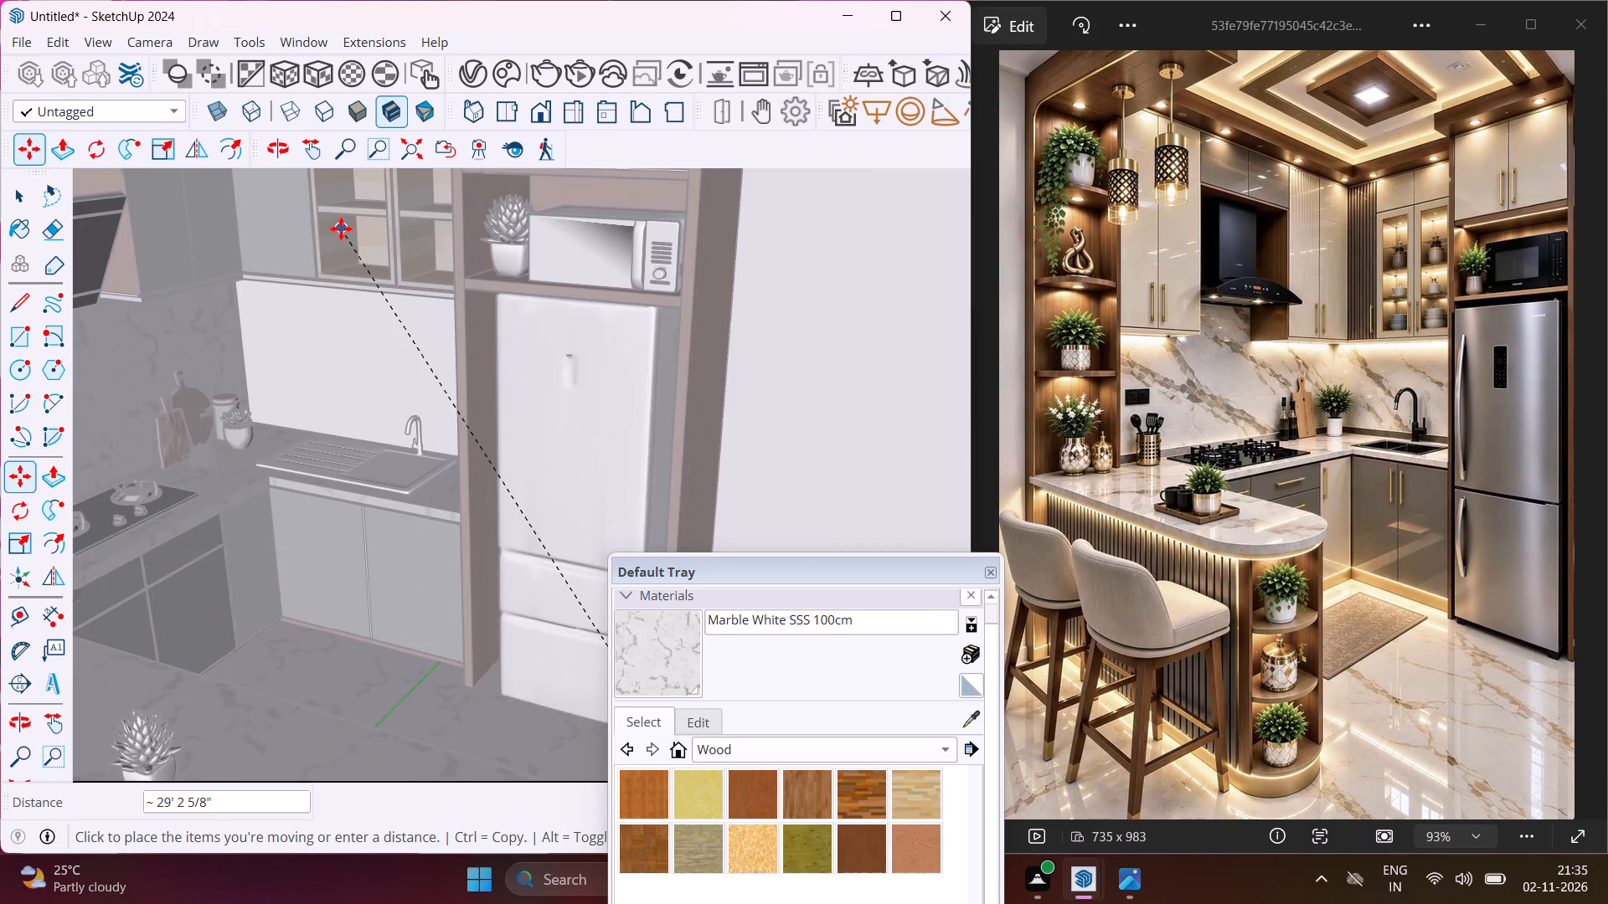
pyautogui.scroll(12, 341, 229)
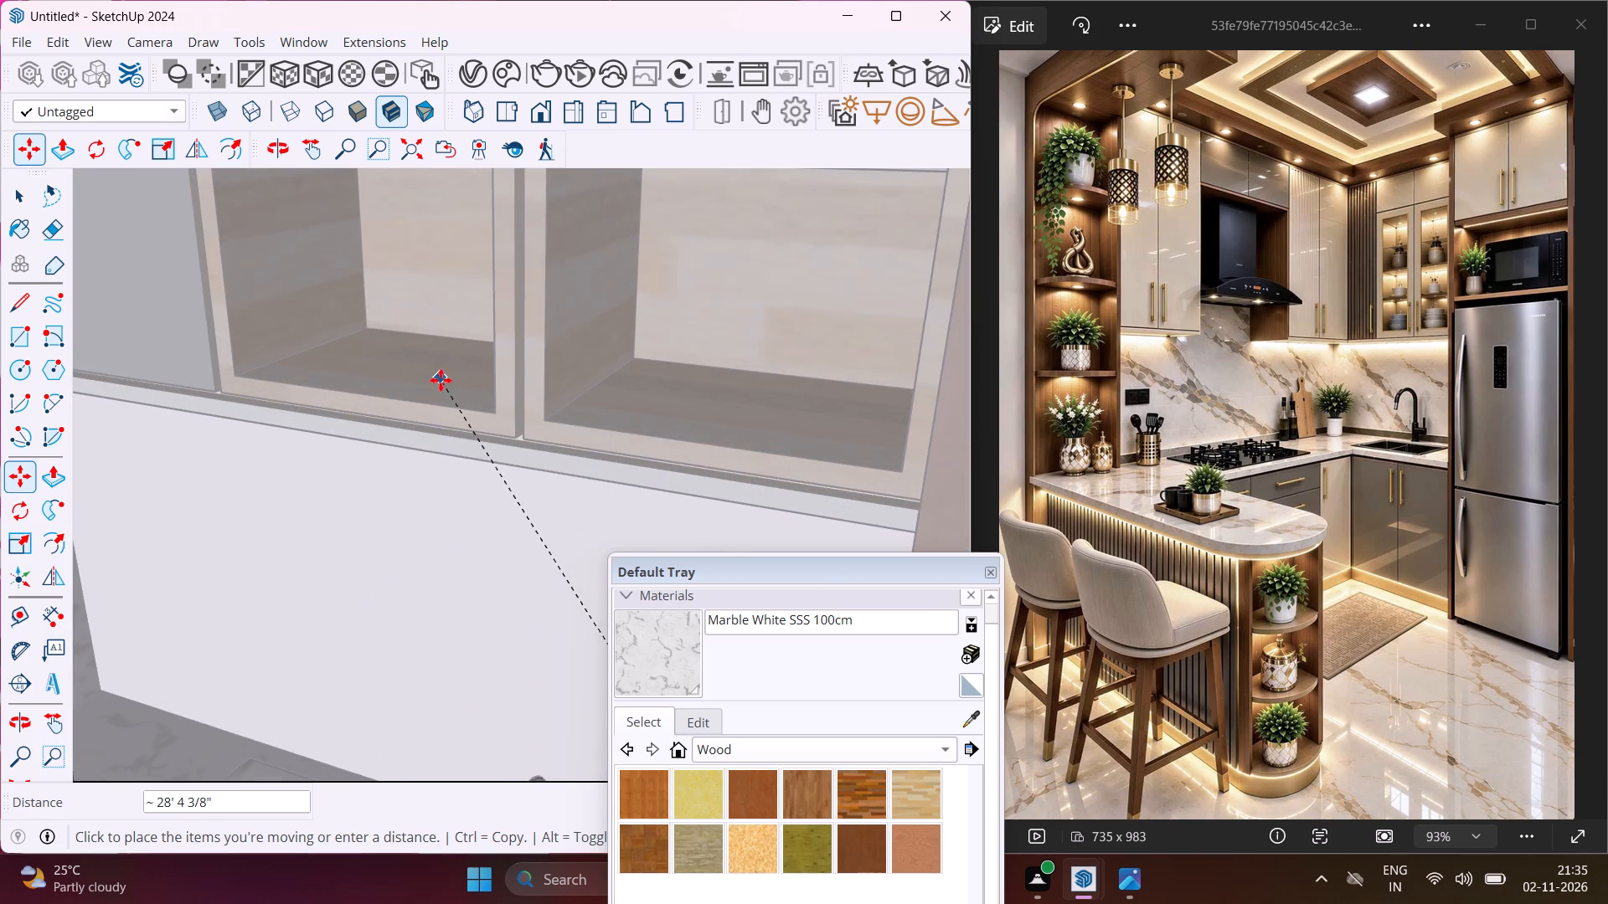
pyautogui.click(450, 389)
# Scale the white bowl stack in the glass cabinet uniformly by about 1.65.
pyautogui.scroll(-5, 260, 319)
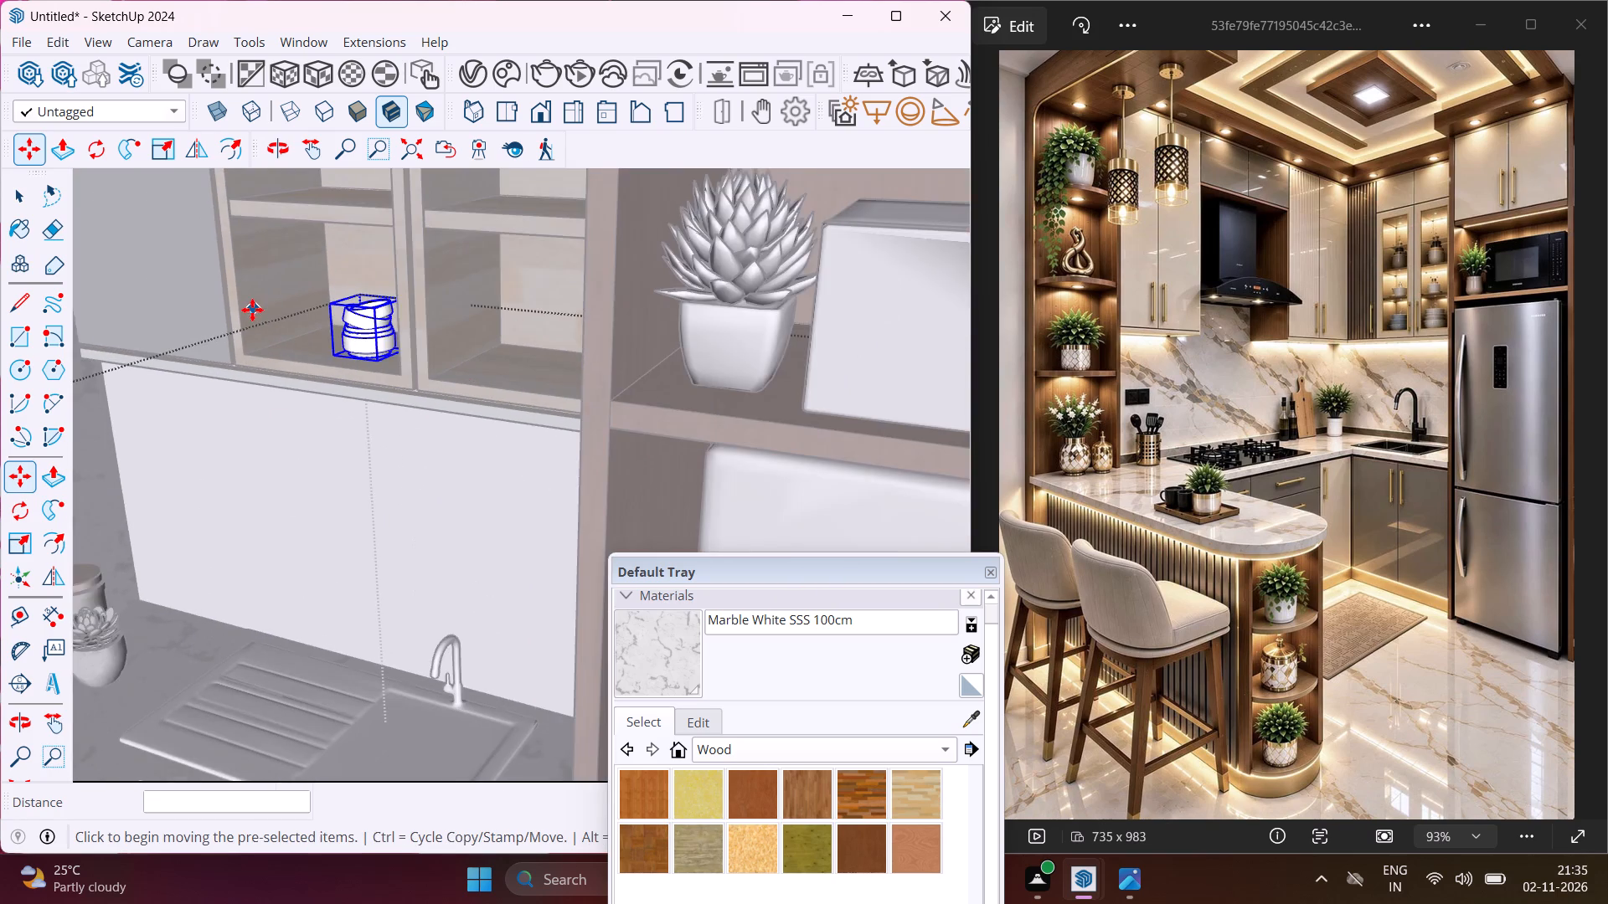
pyautogui.scroll(-4, 252, 310)
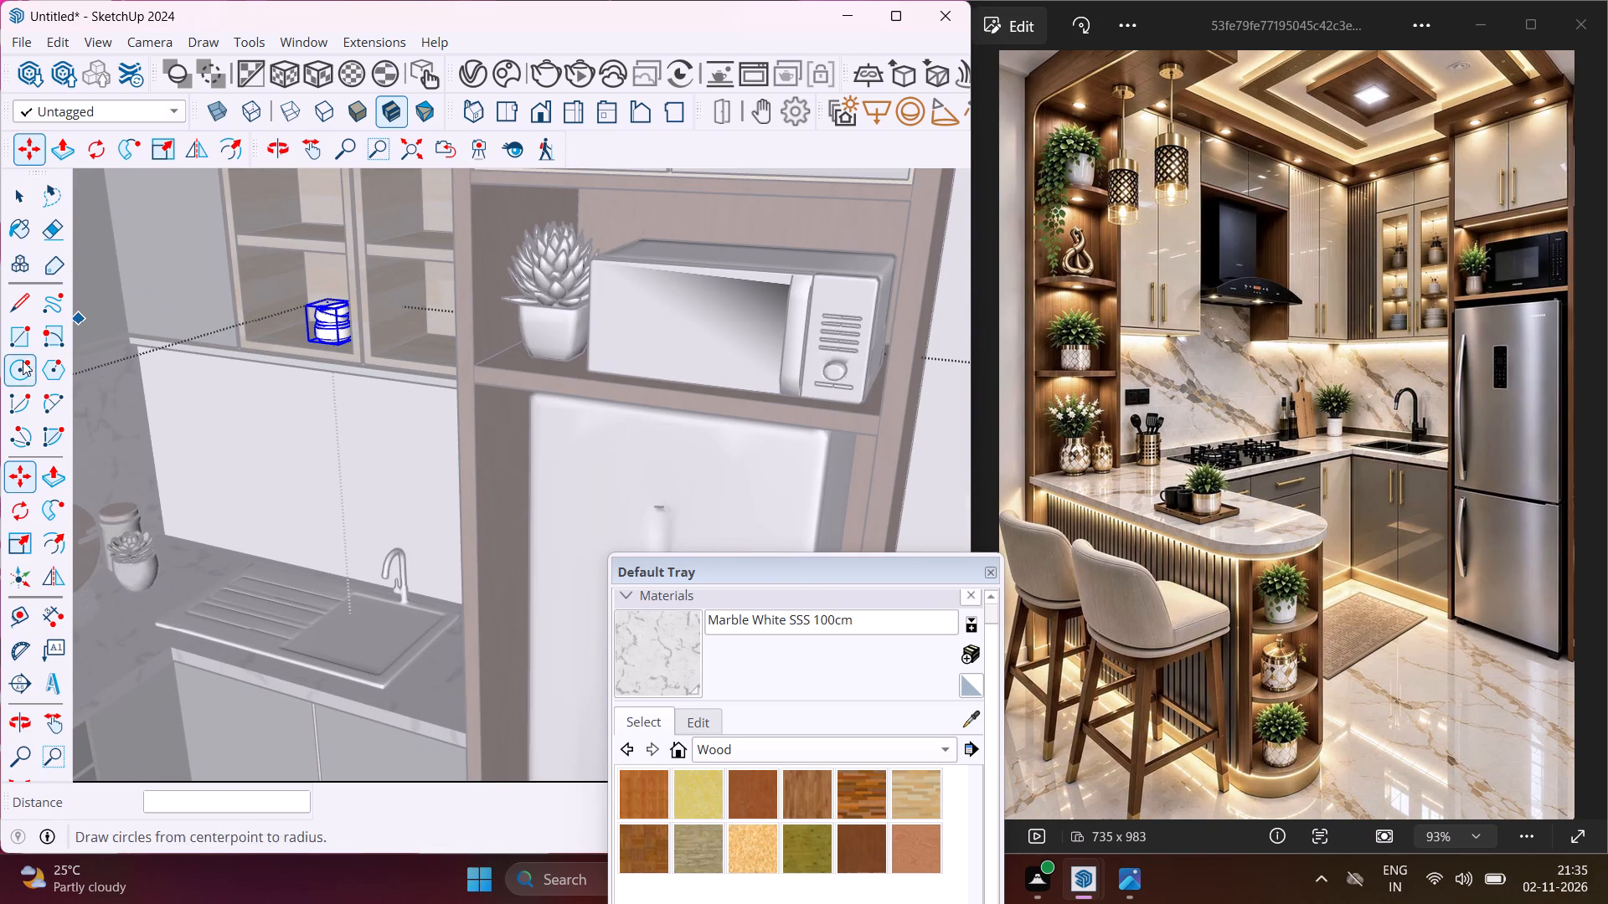
pyautogui.click(16, 542)
pyautogui.scroll(2, 251, 319)
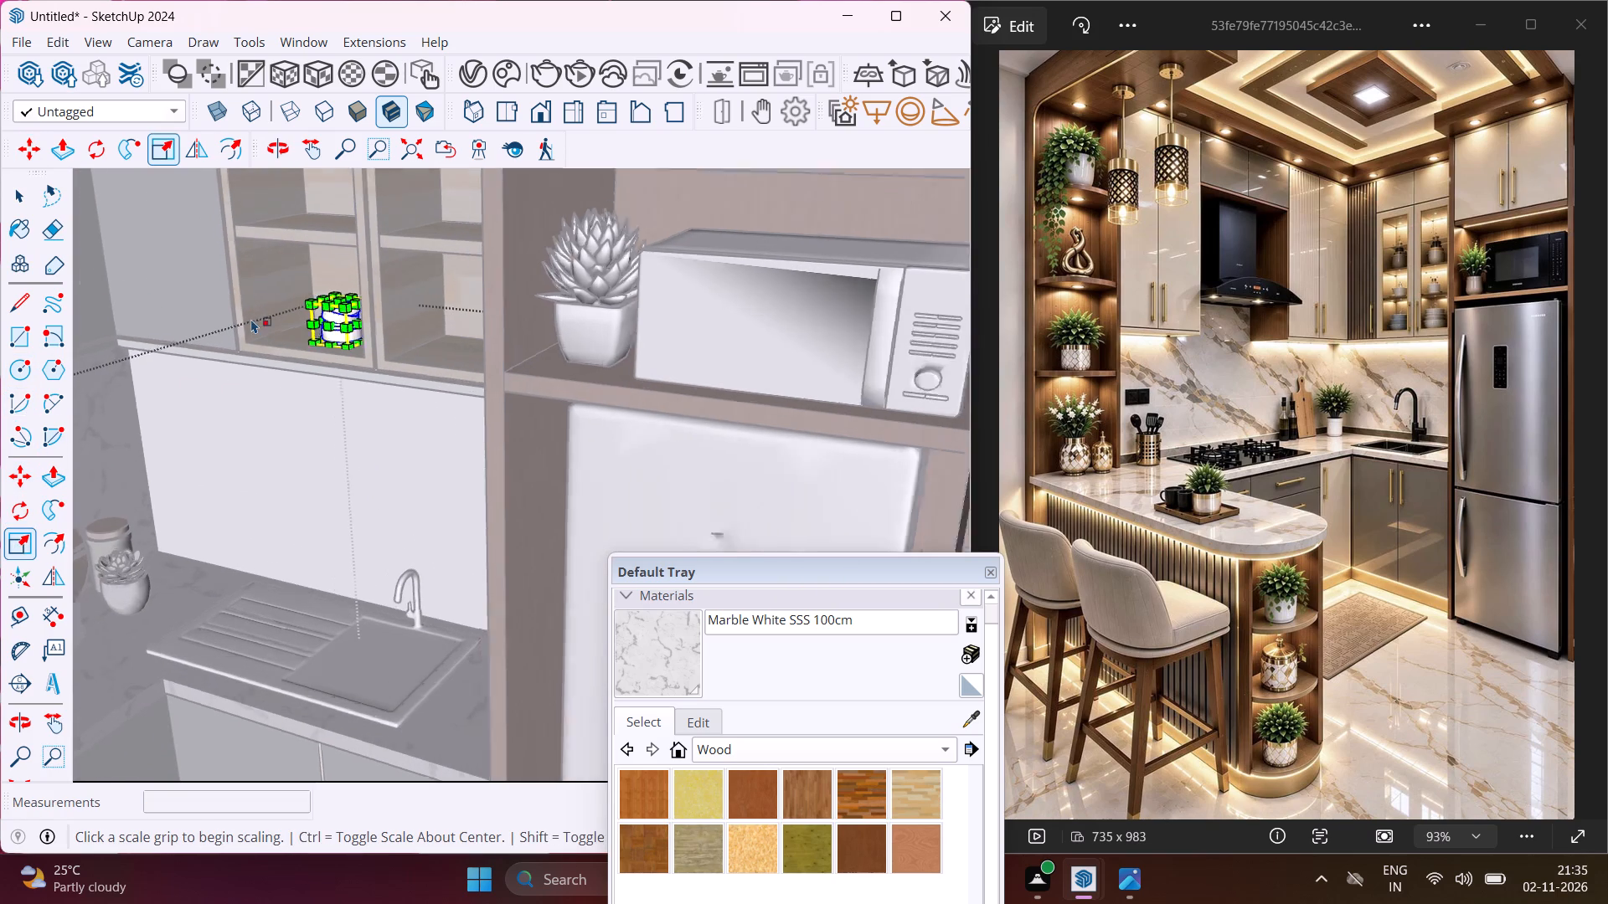
pyautogui.scroll(4, 251, 319)
pyautogui.click(337, 298)
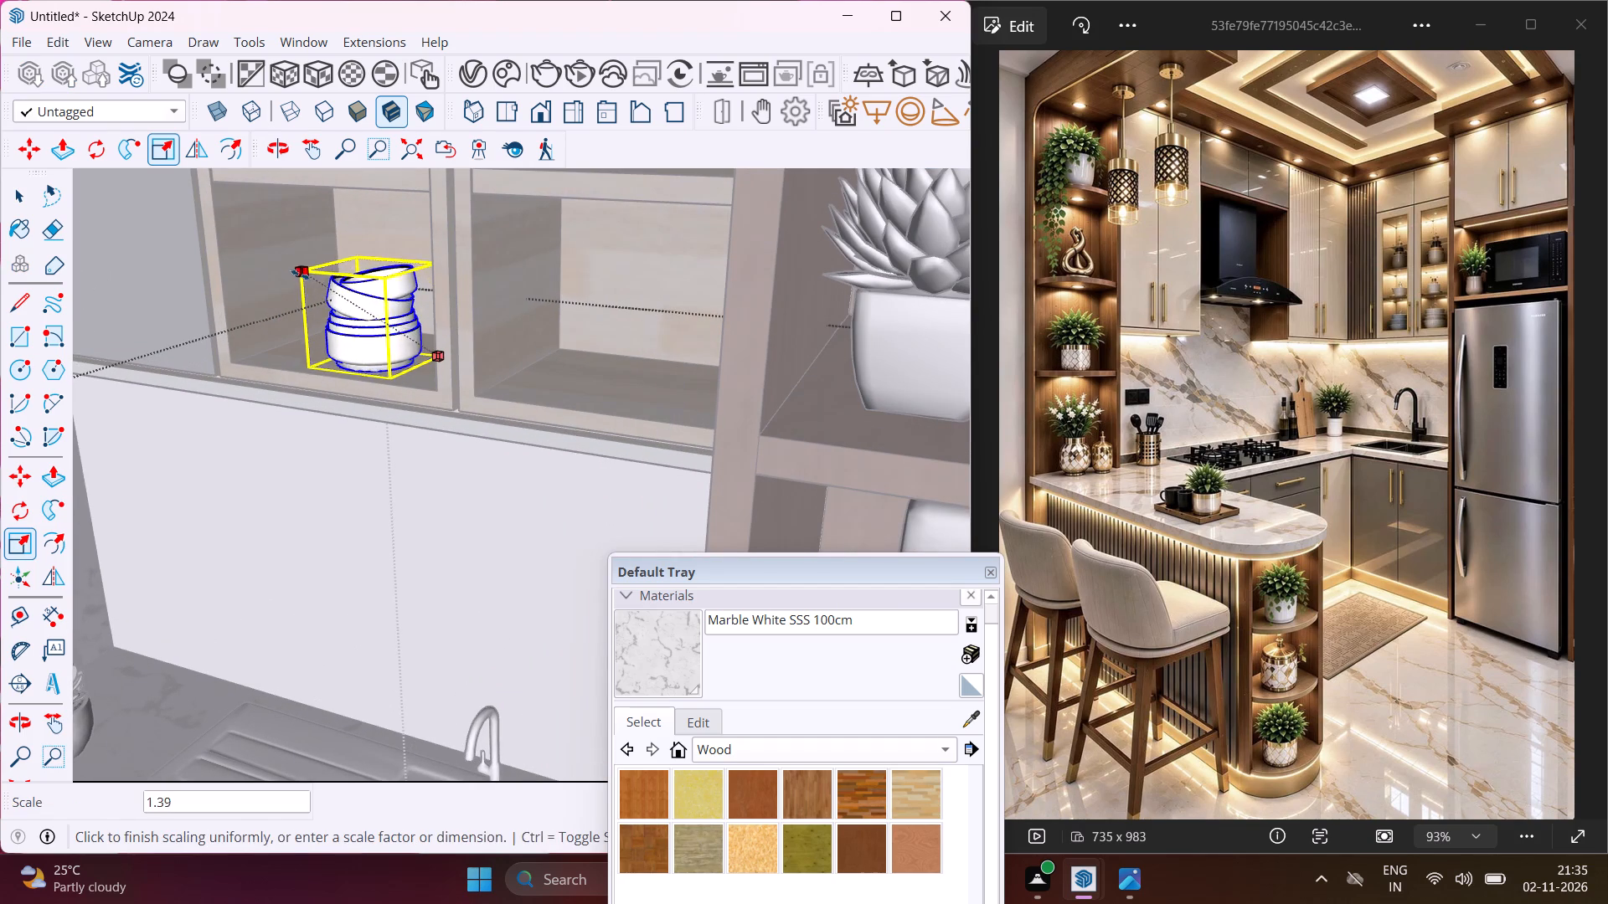
pyautogui.scroll(-2, 299, 274)
pyautogui.click(284, 249)
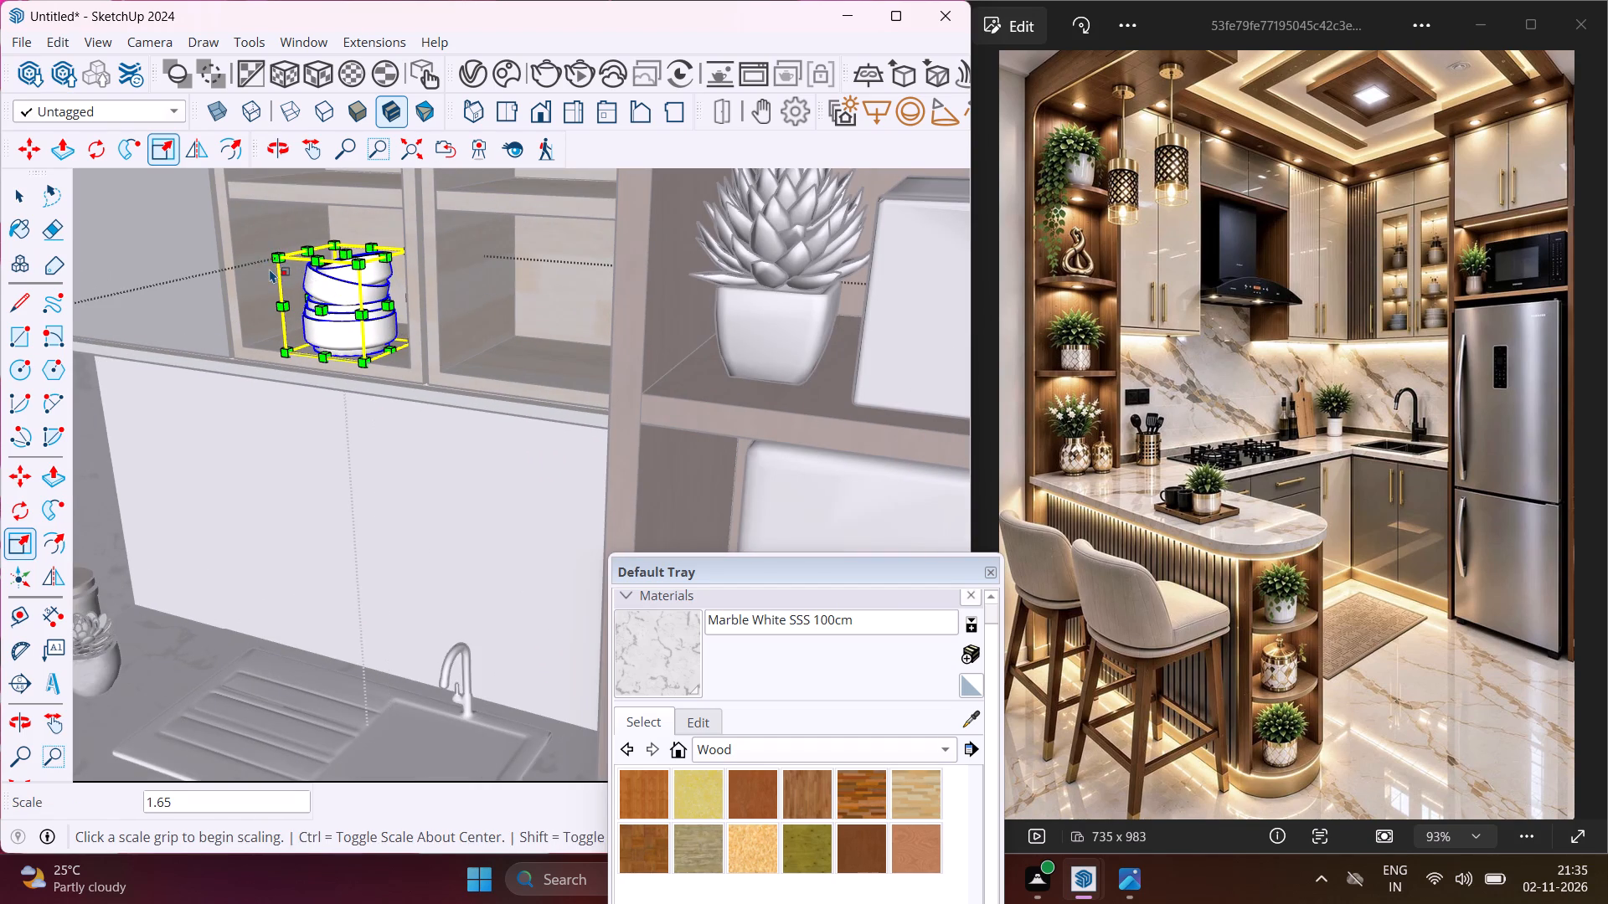
# Shift the enlarged bowl stack slightly deeper into its glass cabinet compartment.
pyautogui.moveTo(270, 269); pyautogui.dragTo(478, 300, button='middle')
pyautogui.scroll(3, 413, 344)
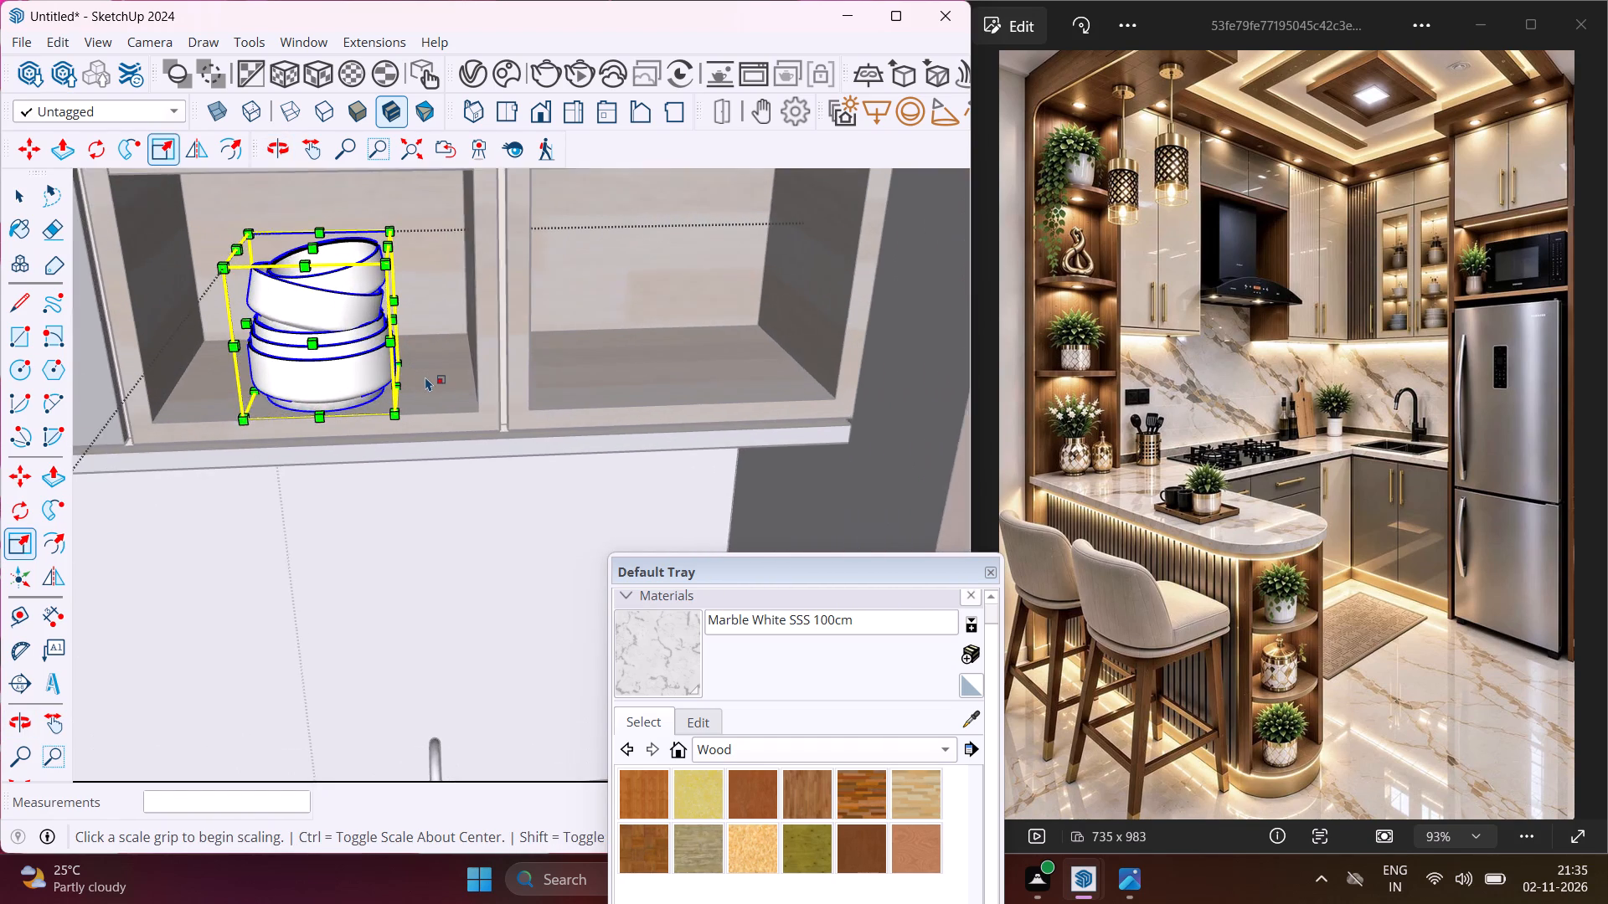
pyautogui.scroll(1, 425, 377)
pyautogui.press('m')
pyautogui.scroll(3, 438, 383)
pyautogui.click(430, 403)
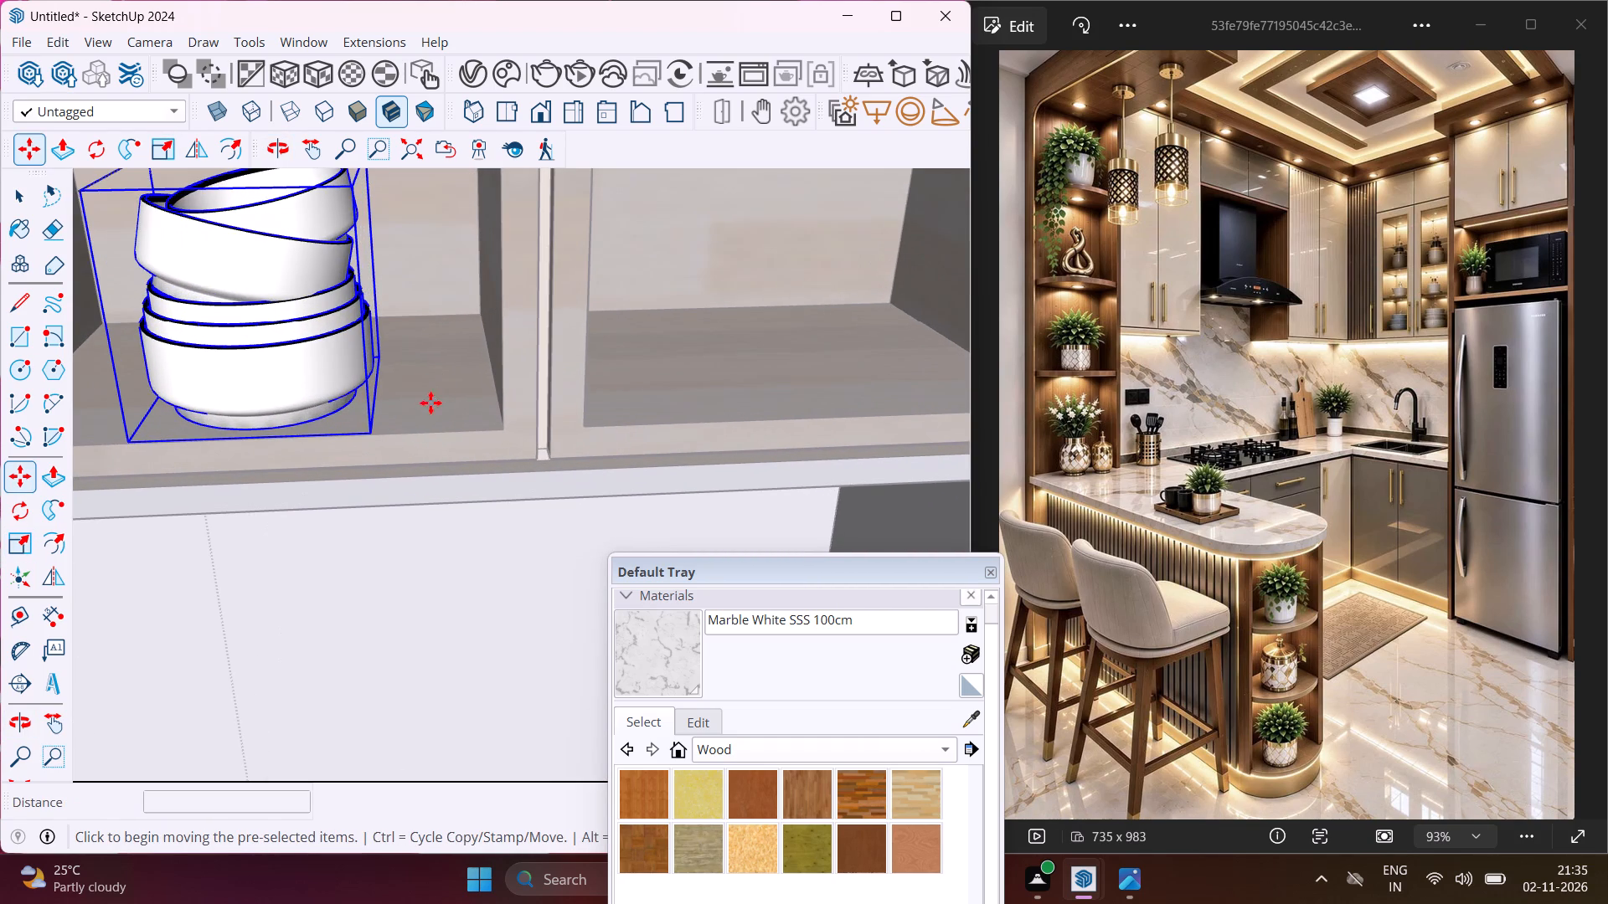
pyautogui.click(429, 379)
pyautogui.scroll(-5, 315, 362)
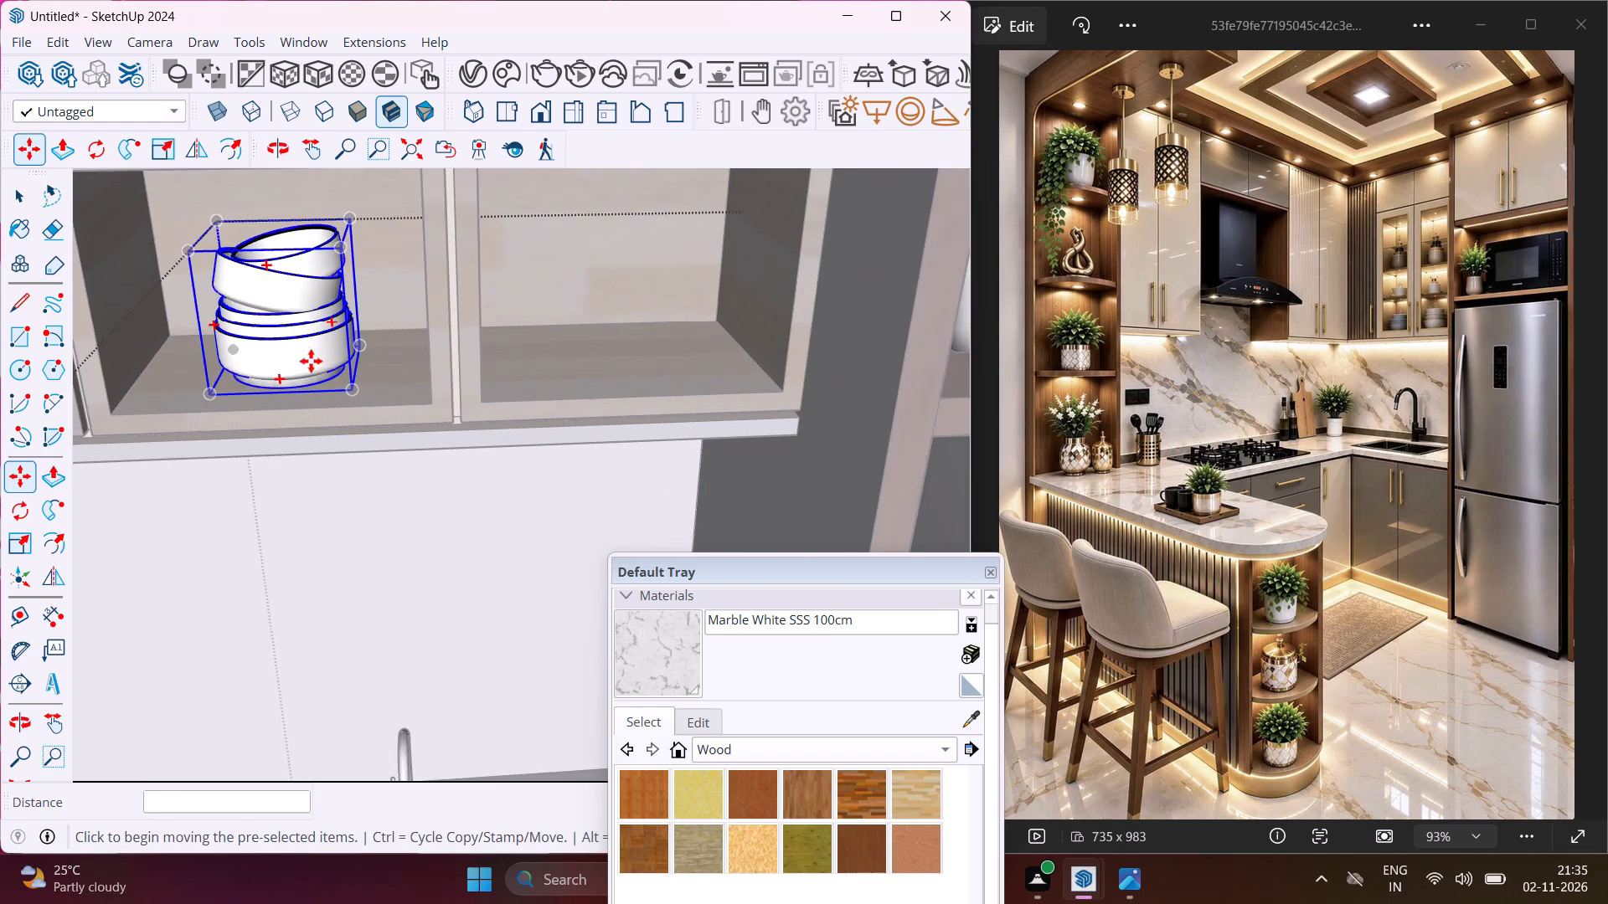
pyautogui.scroll(-10, 280, 347)
pyautogui.moveTo(207, 373); pyautogui.dragTo(150, 369, button='middle')
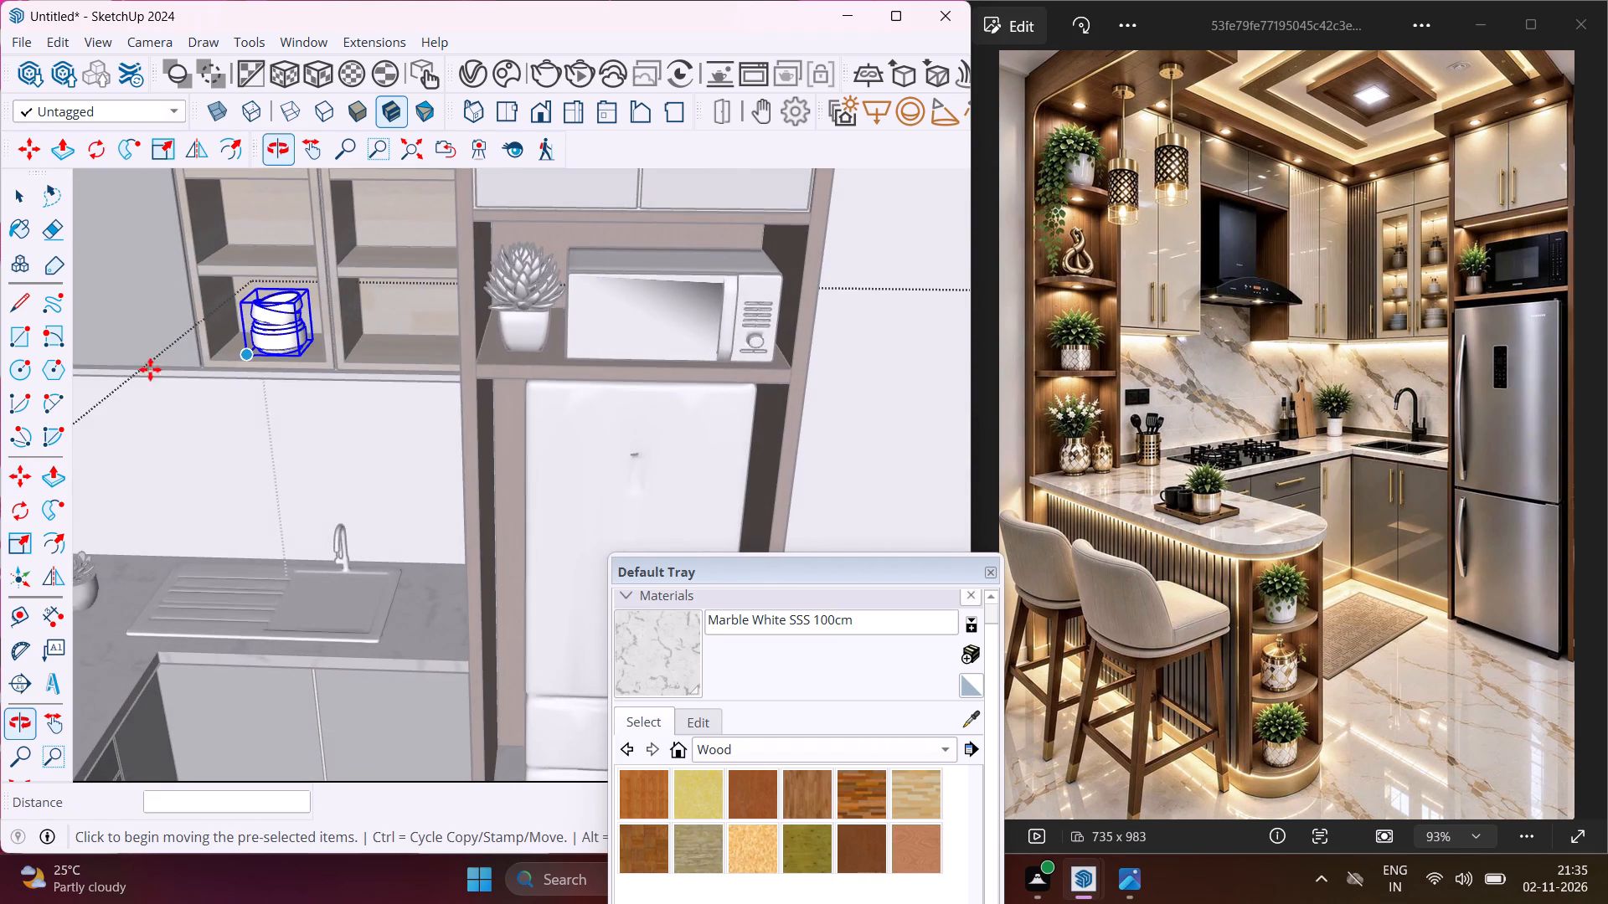
# Move the stack of white bowls on plates from the utensils set into the lowest glass cabinet compartment beside the microwave unit.
pyautogui.scroll(-16, 201, 308)
pyautogui.press('Escape')
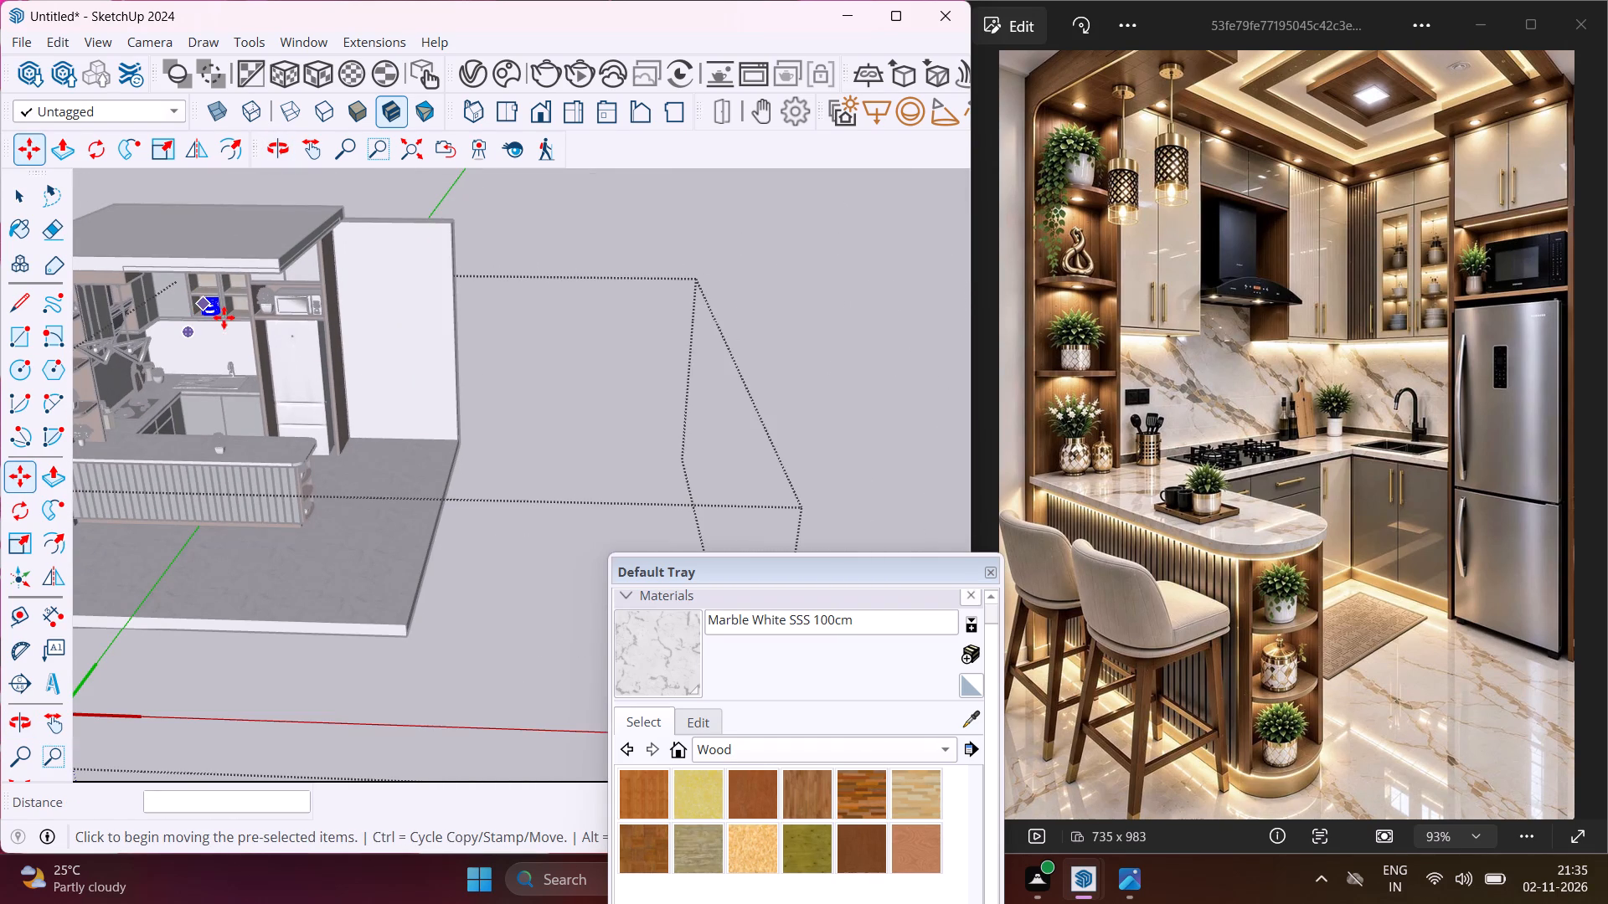
pyautogui.scroll(-5, 167, 316)
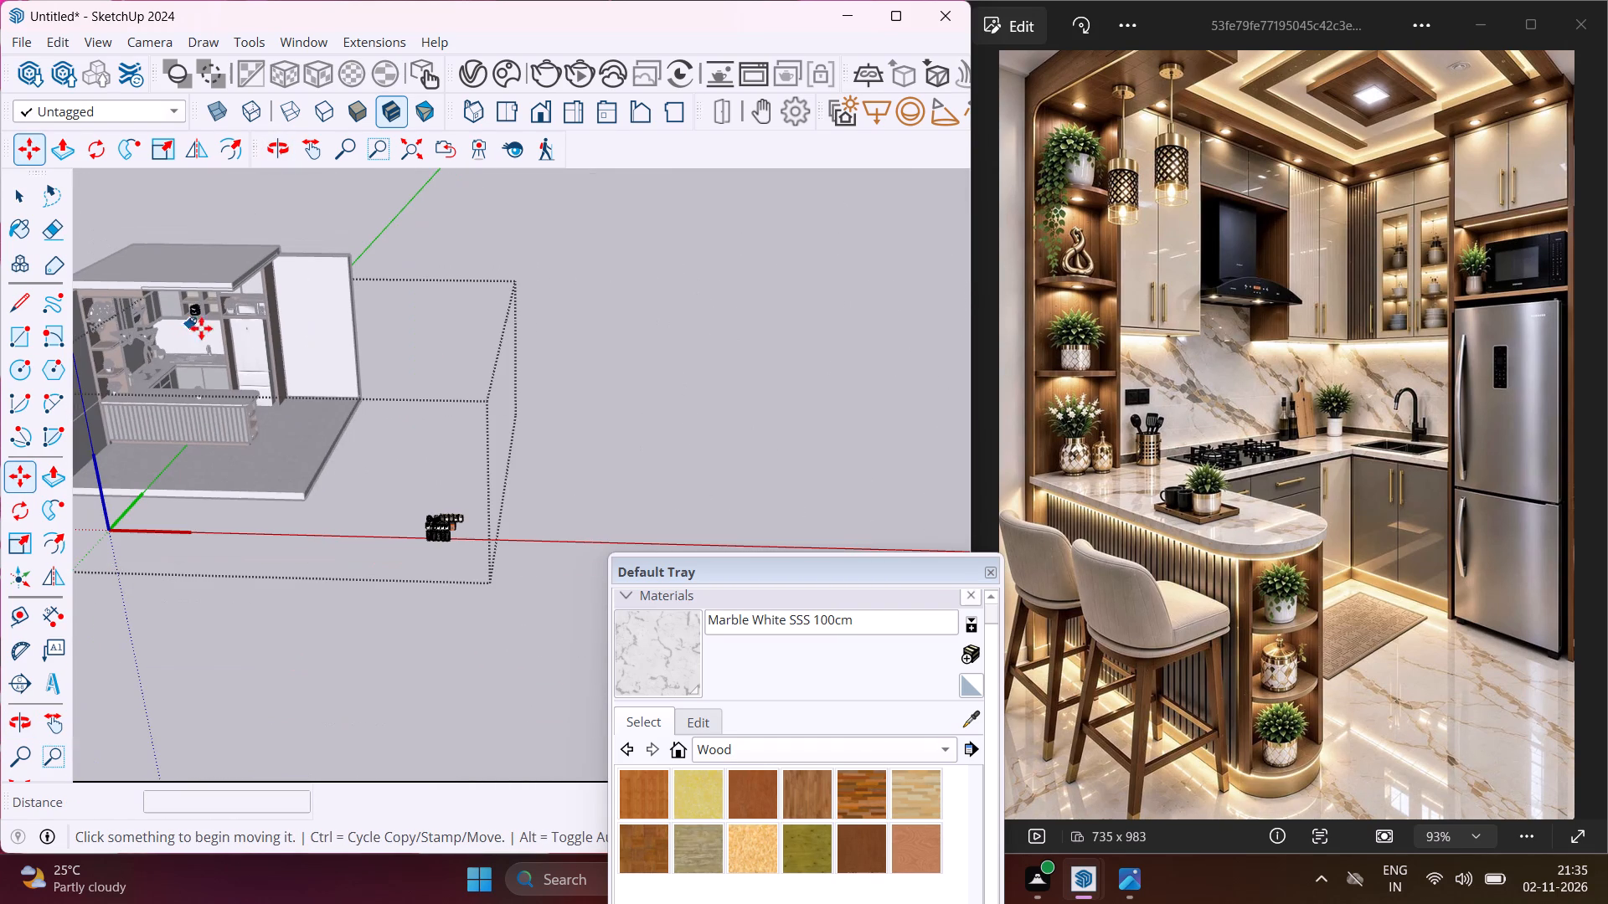
pyautogui.press('space')
pyautogui.scroll(10, 454, 544)
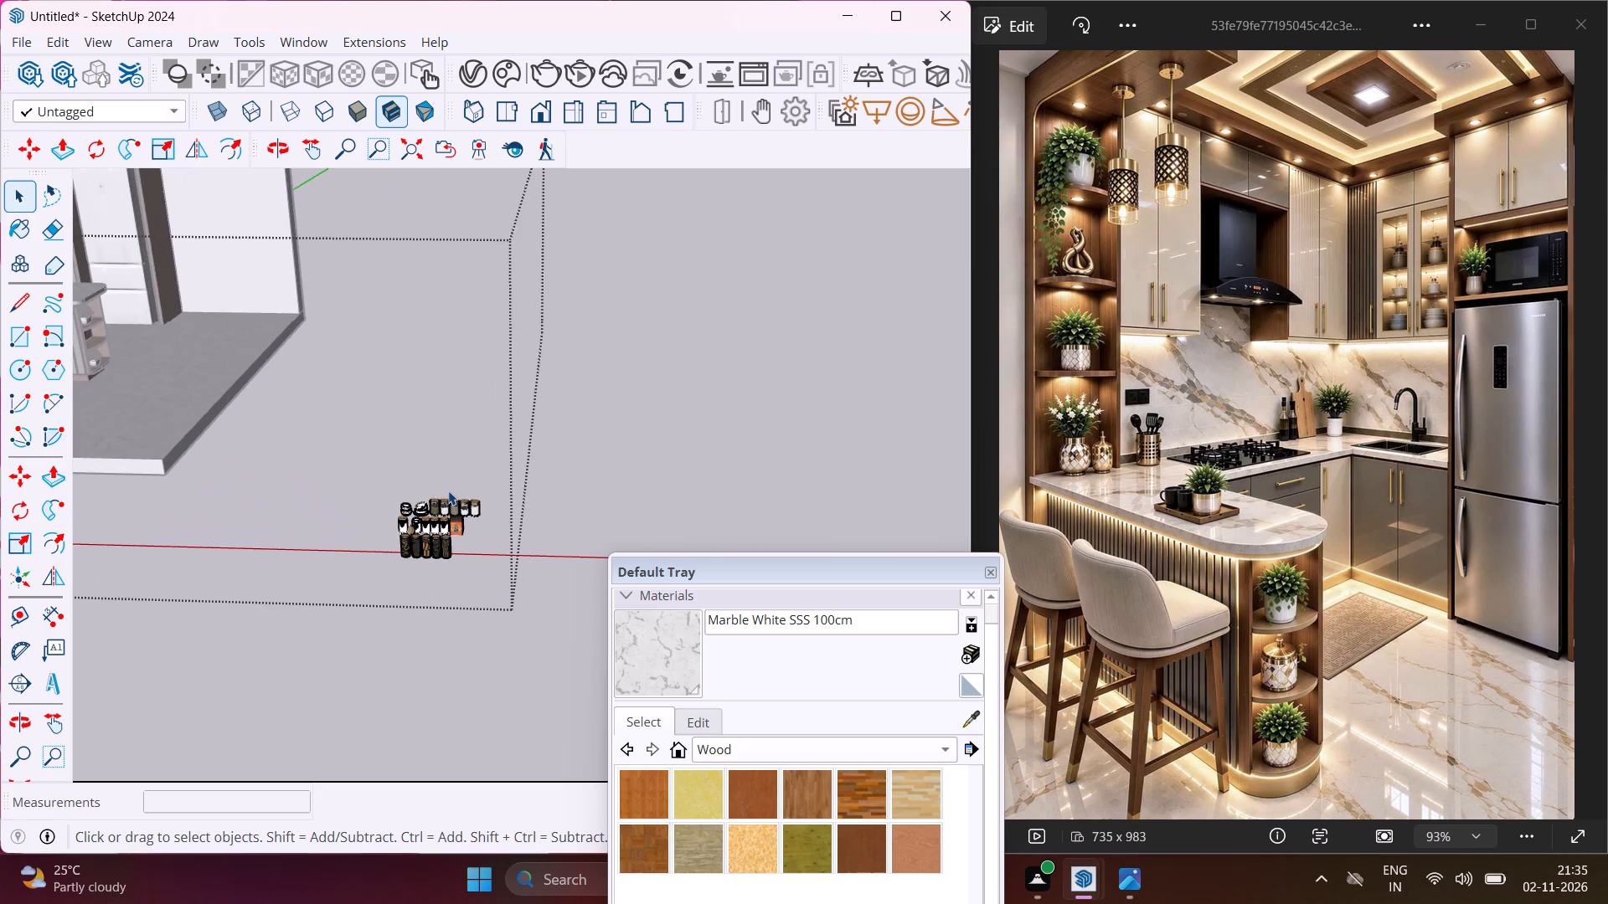
pyautogui.scroll(6, 448, 491)
pyautogui.scroll(4, 452, 558)
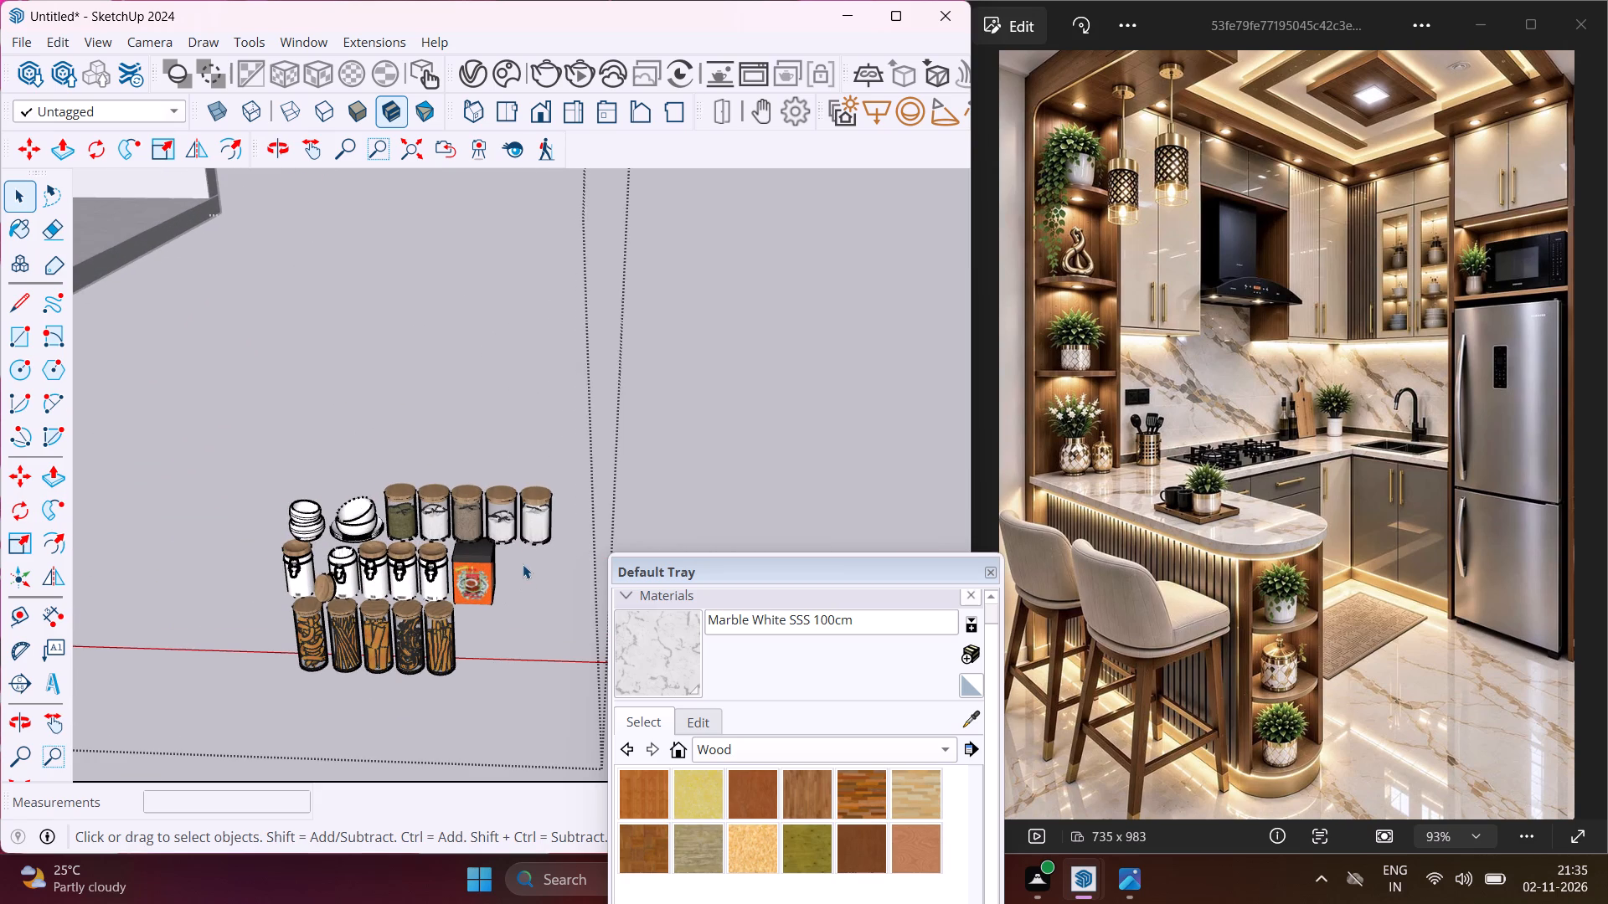
pyautogui.scroll(8, 518, 551)
pyautogui.moveTo(520, 527); pyautogui.dragTo(533, 455, button='middle')
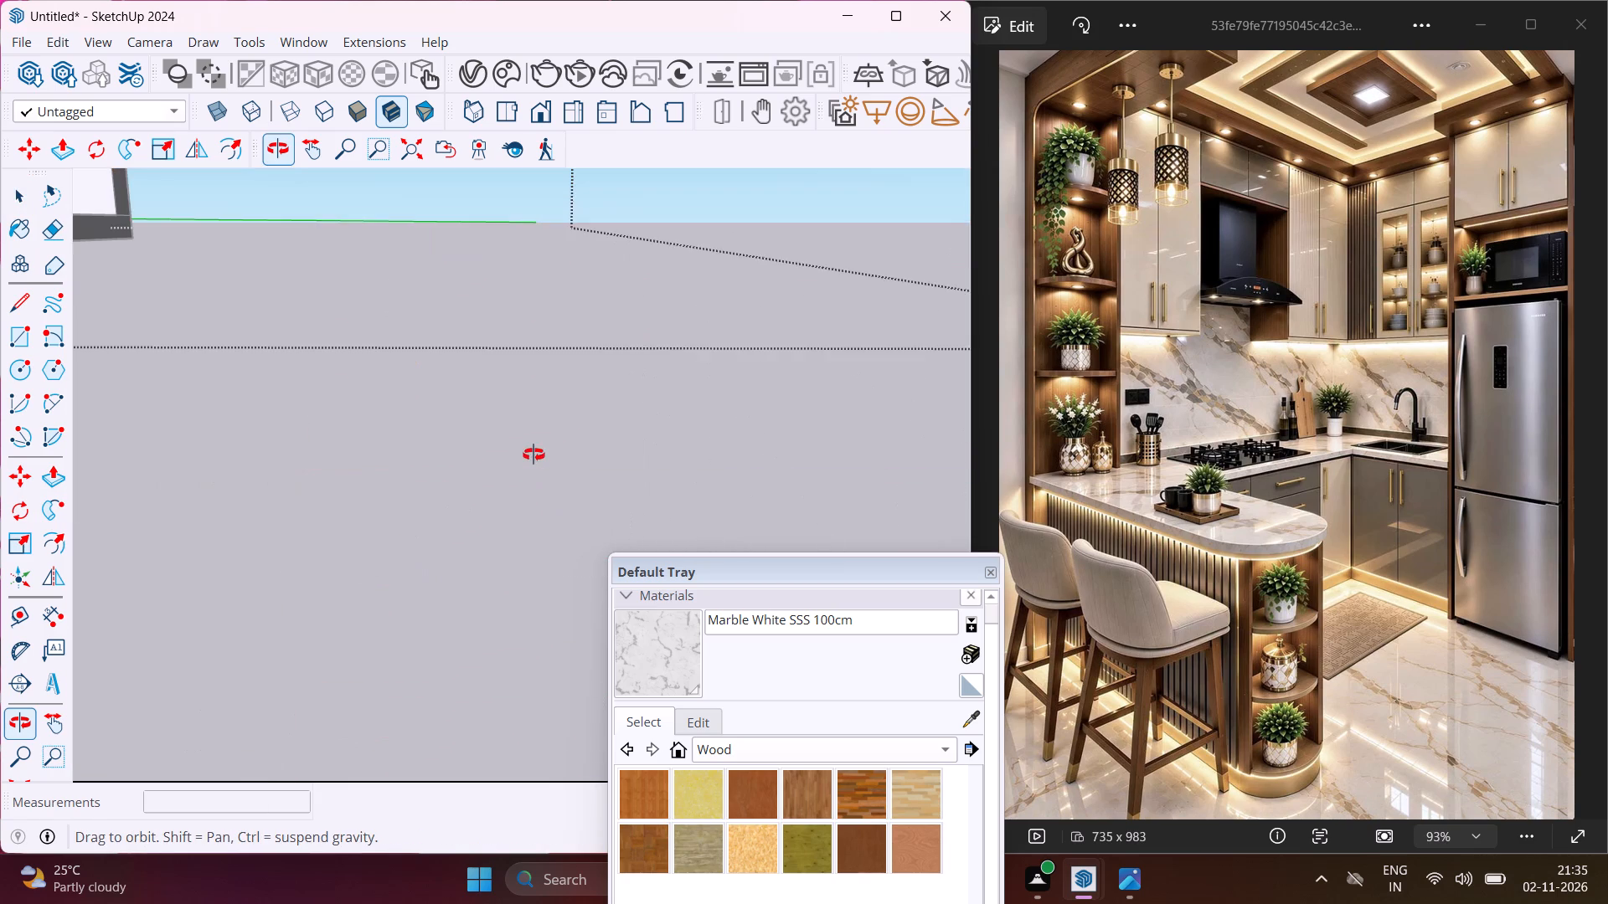
pyautogui.moveTo(533, 455); pyautogui.dragTo(545, 489, button='middle')
pyautogui.scroll(-2, 518, 480)
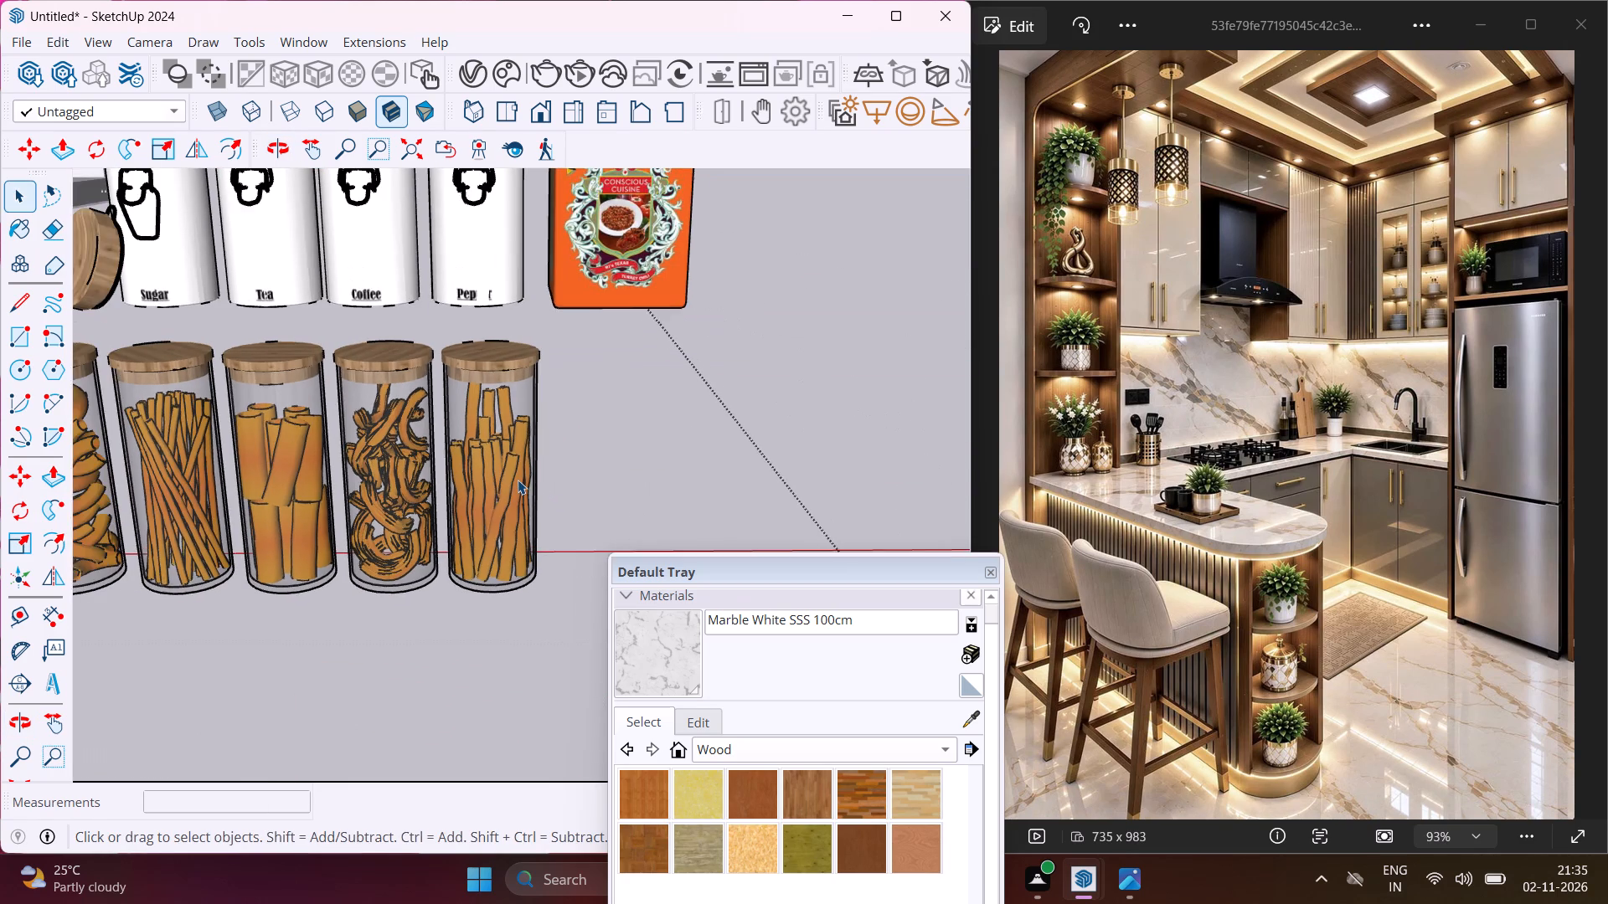
pyautogui.scroll(-6, 528, 435)
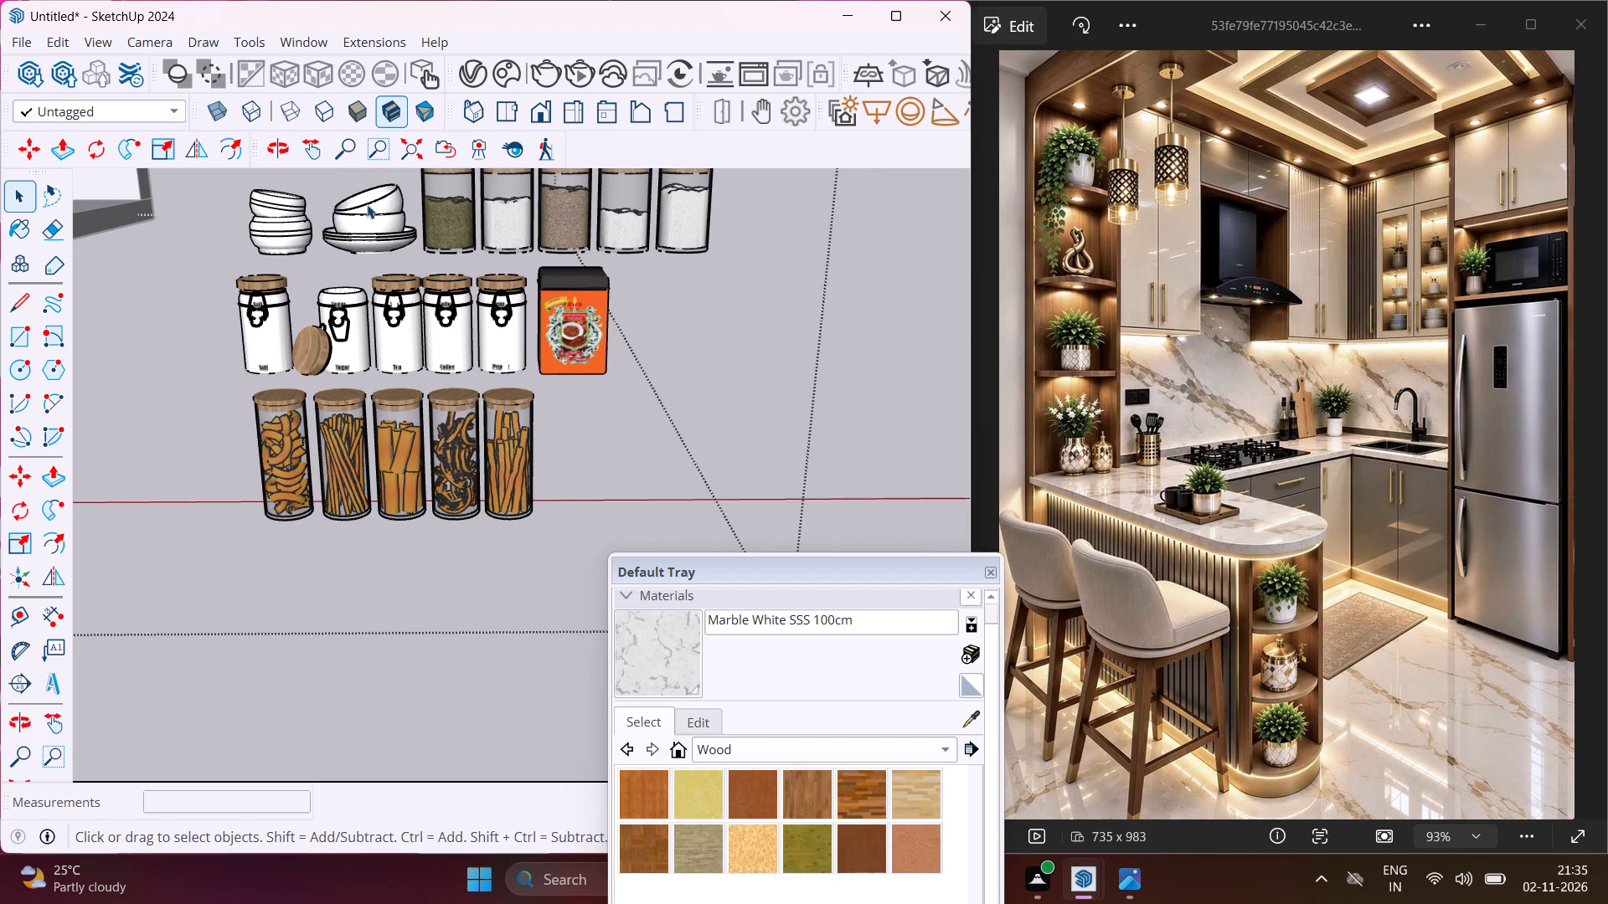
pyautogui.click(374, 234)
pyautogui.press('m')
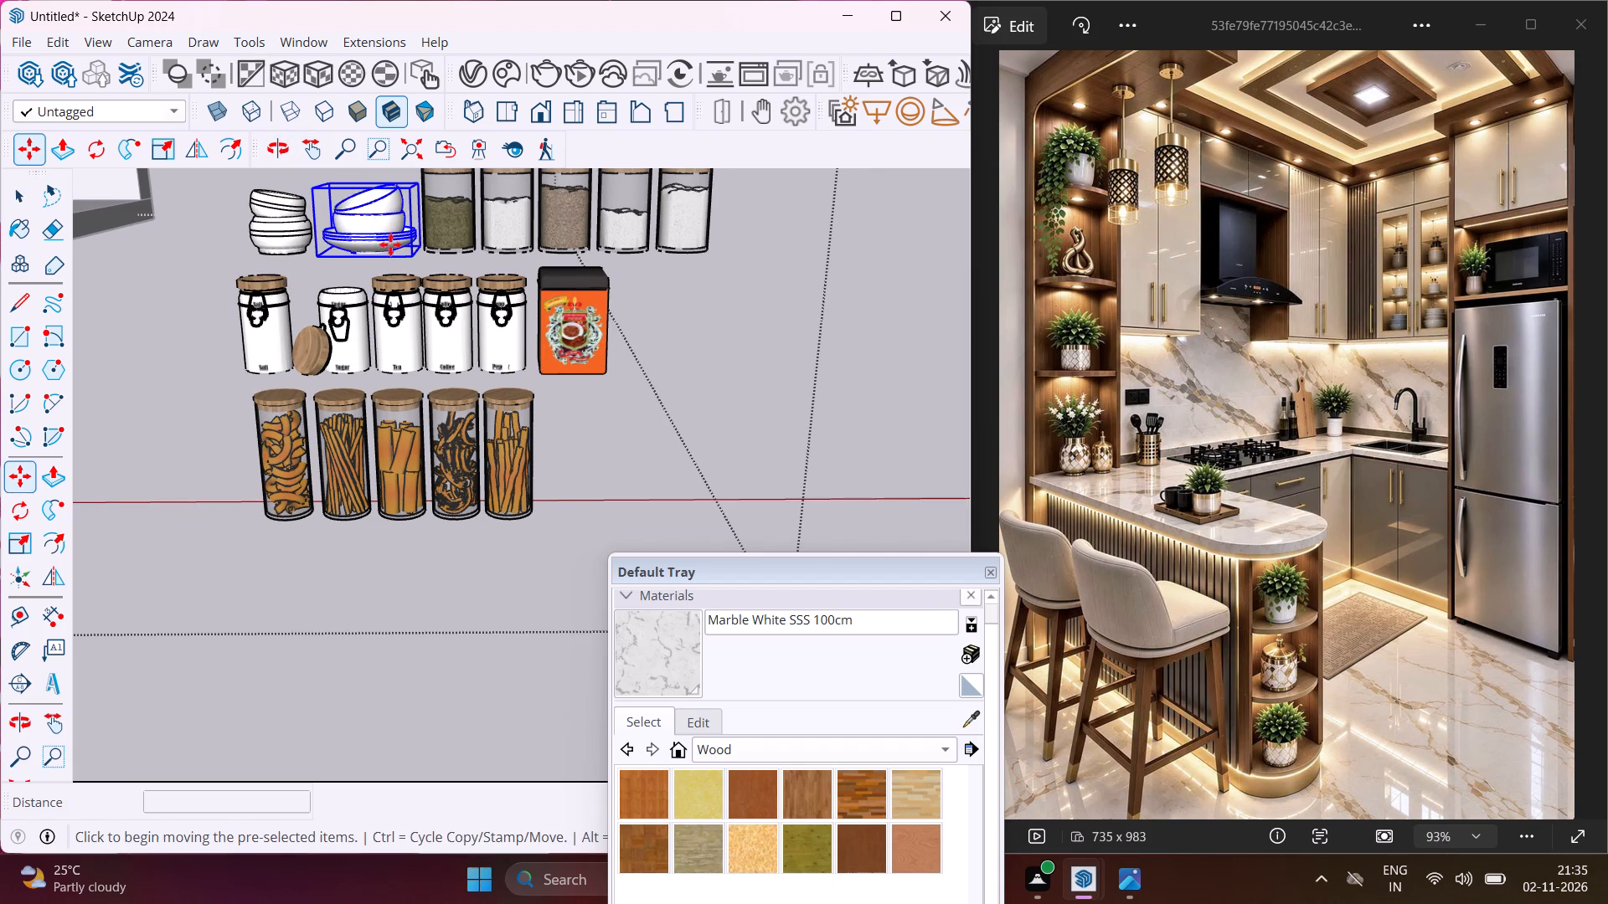
pyautogui.scroll(4, 404, 255)
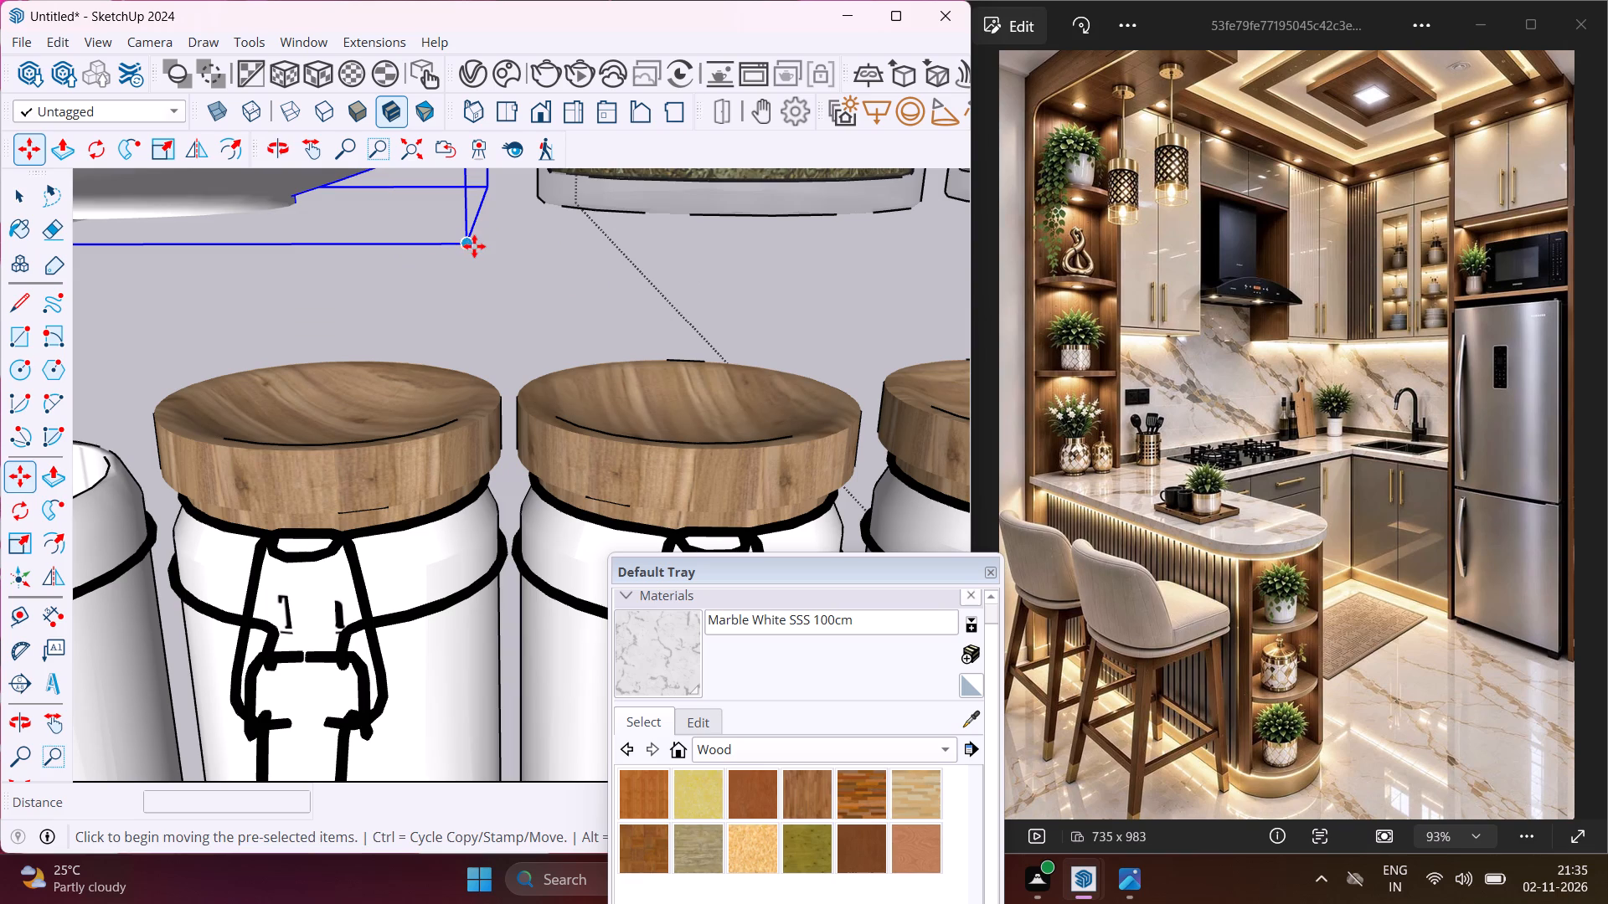
pyautogui.click(474, 246)
pyautogui.scroll(-11, 437, 269)
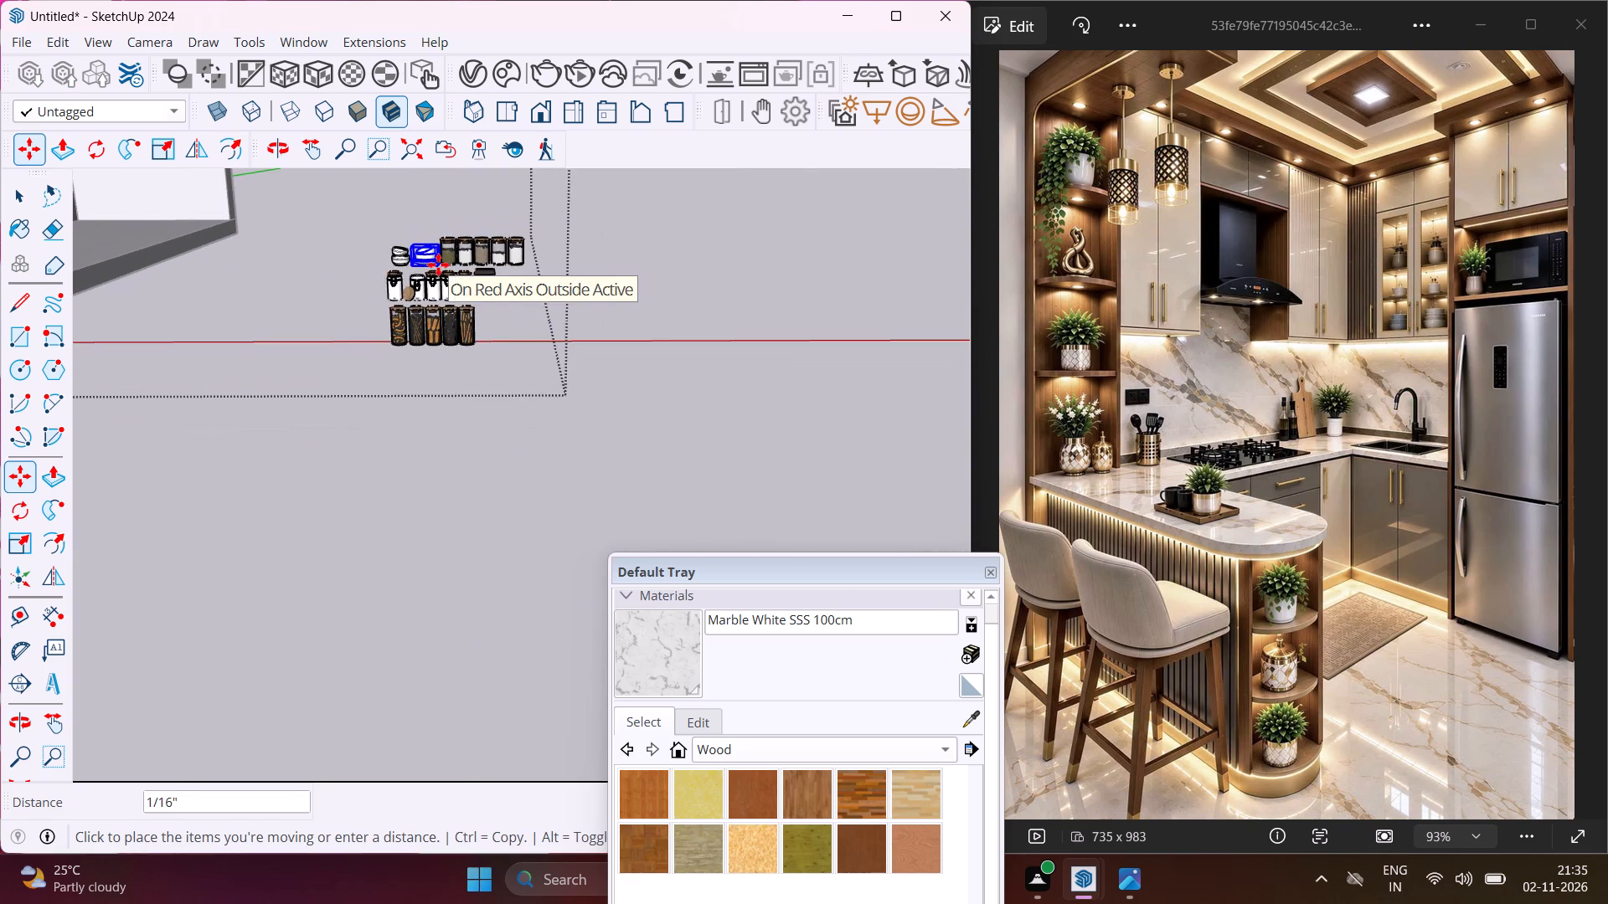
pyautogui.scroll(-20, 438, 265)
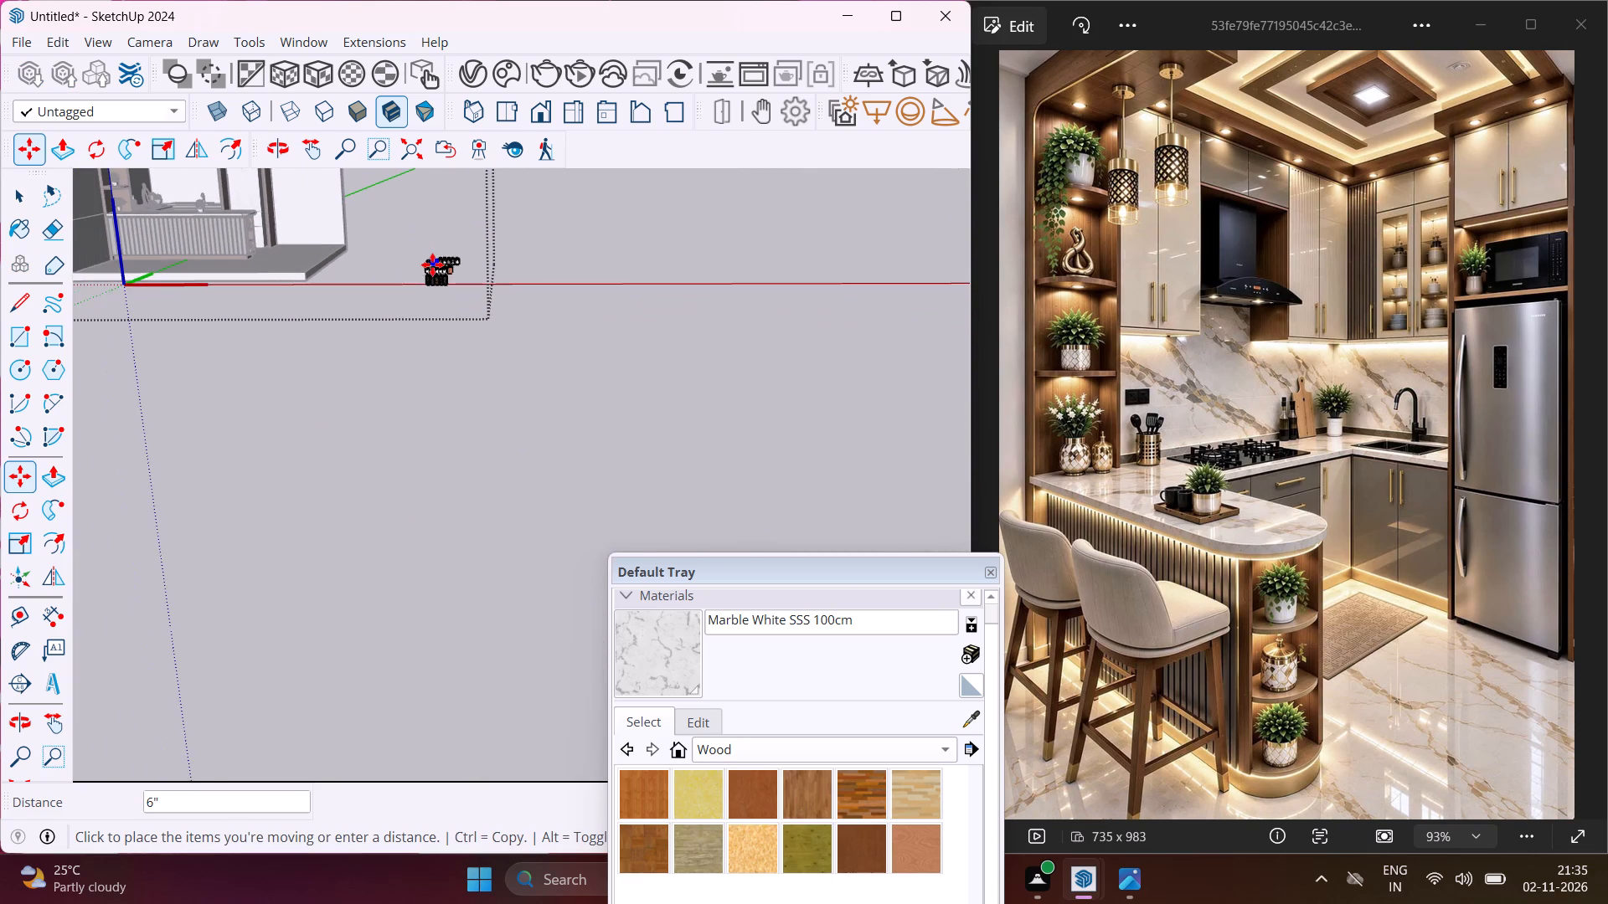
pyautogui.scroll(-5, 274, 264)
pyautogui.scroll(4, 204, 200)
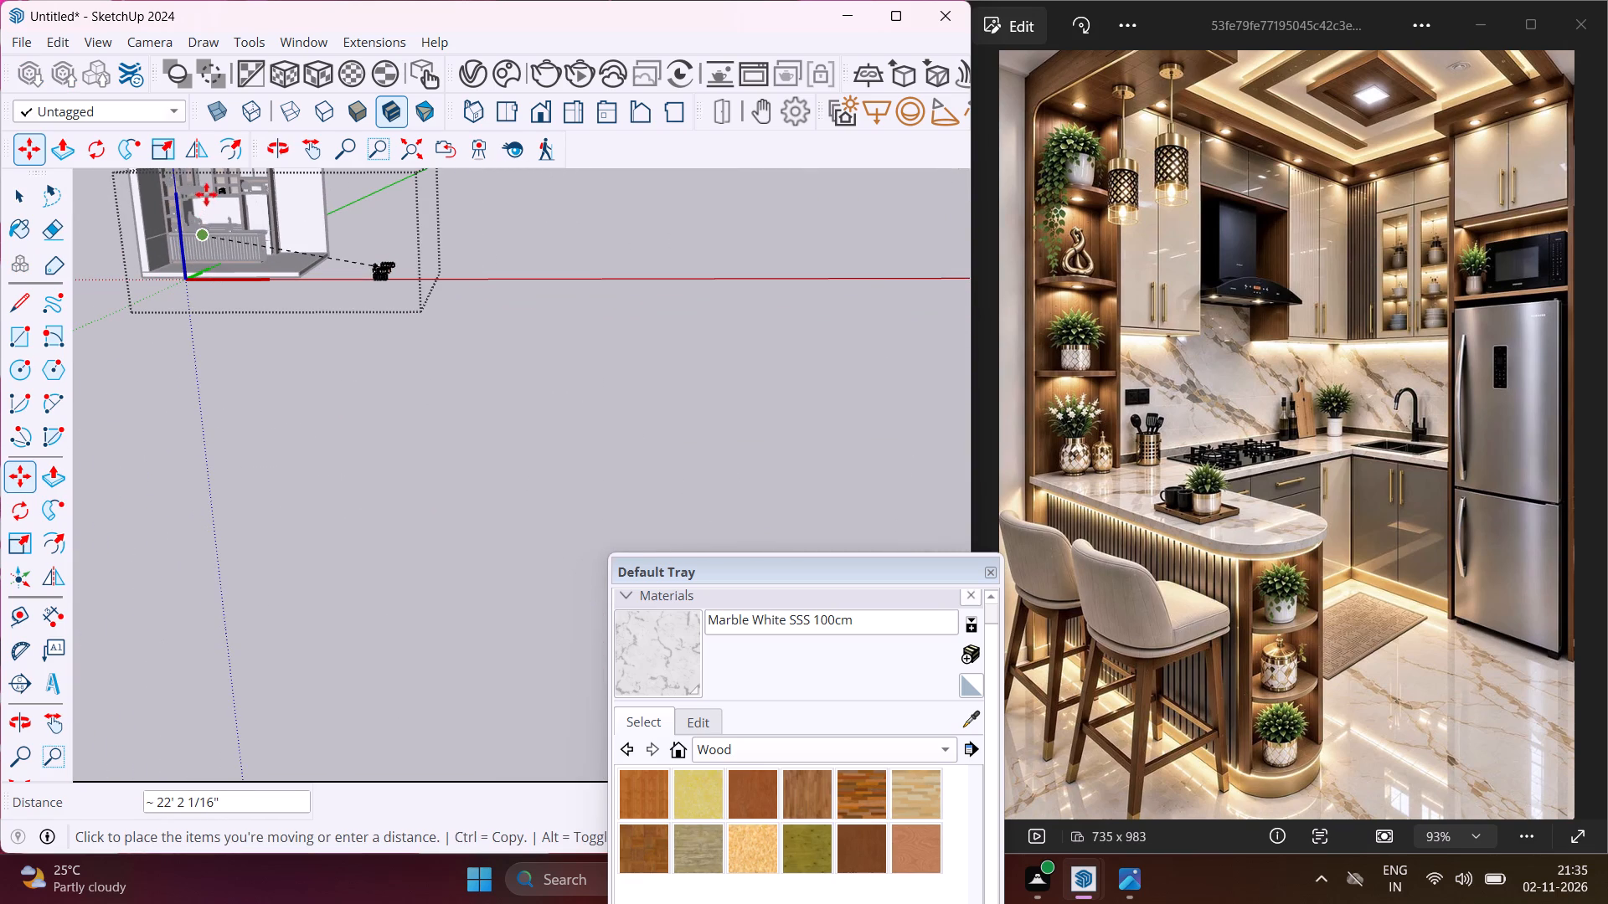
pyautogui.scroll(13, 206, 194)
pyautogui.scroll(-4, 262, 239)
pyautogui.scroll(-19, 180, 361)
pyautogui.scroll(-18, 260, 331)
pyautogui.scroll(-4, 302, 323)
pyautogui.scroll(1, 420, 254)
pyautogui.scroll(-4, 299, 287)
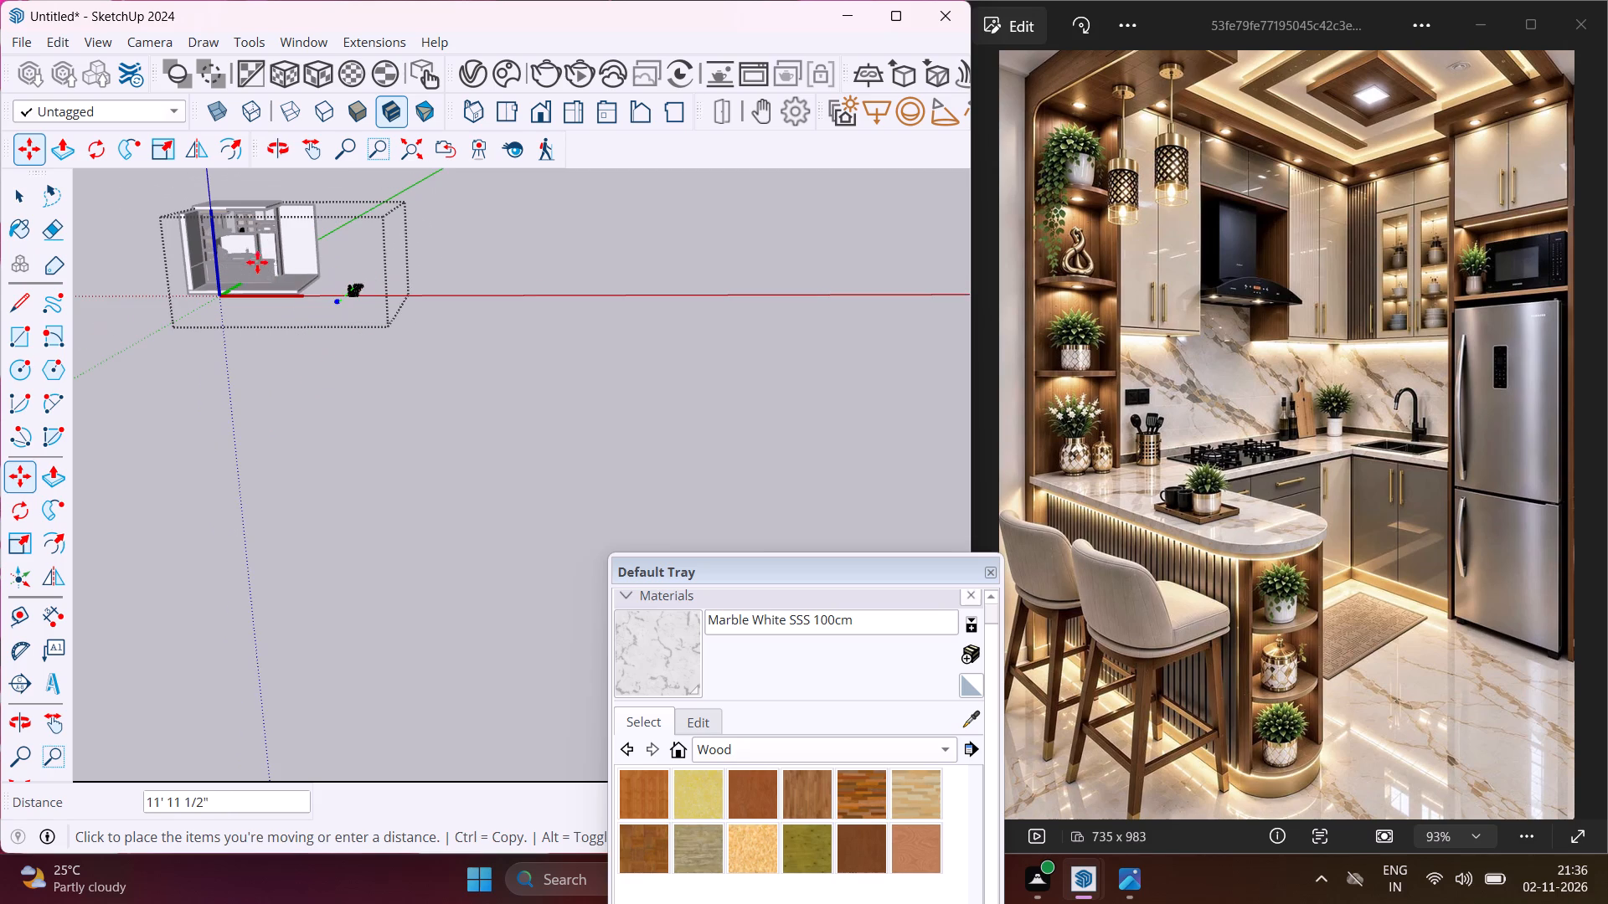
pyautogui.scroll(14, 258, 226)
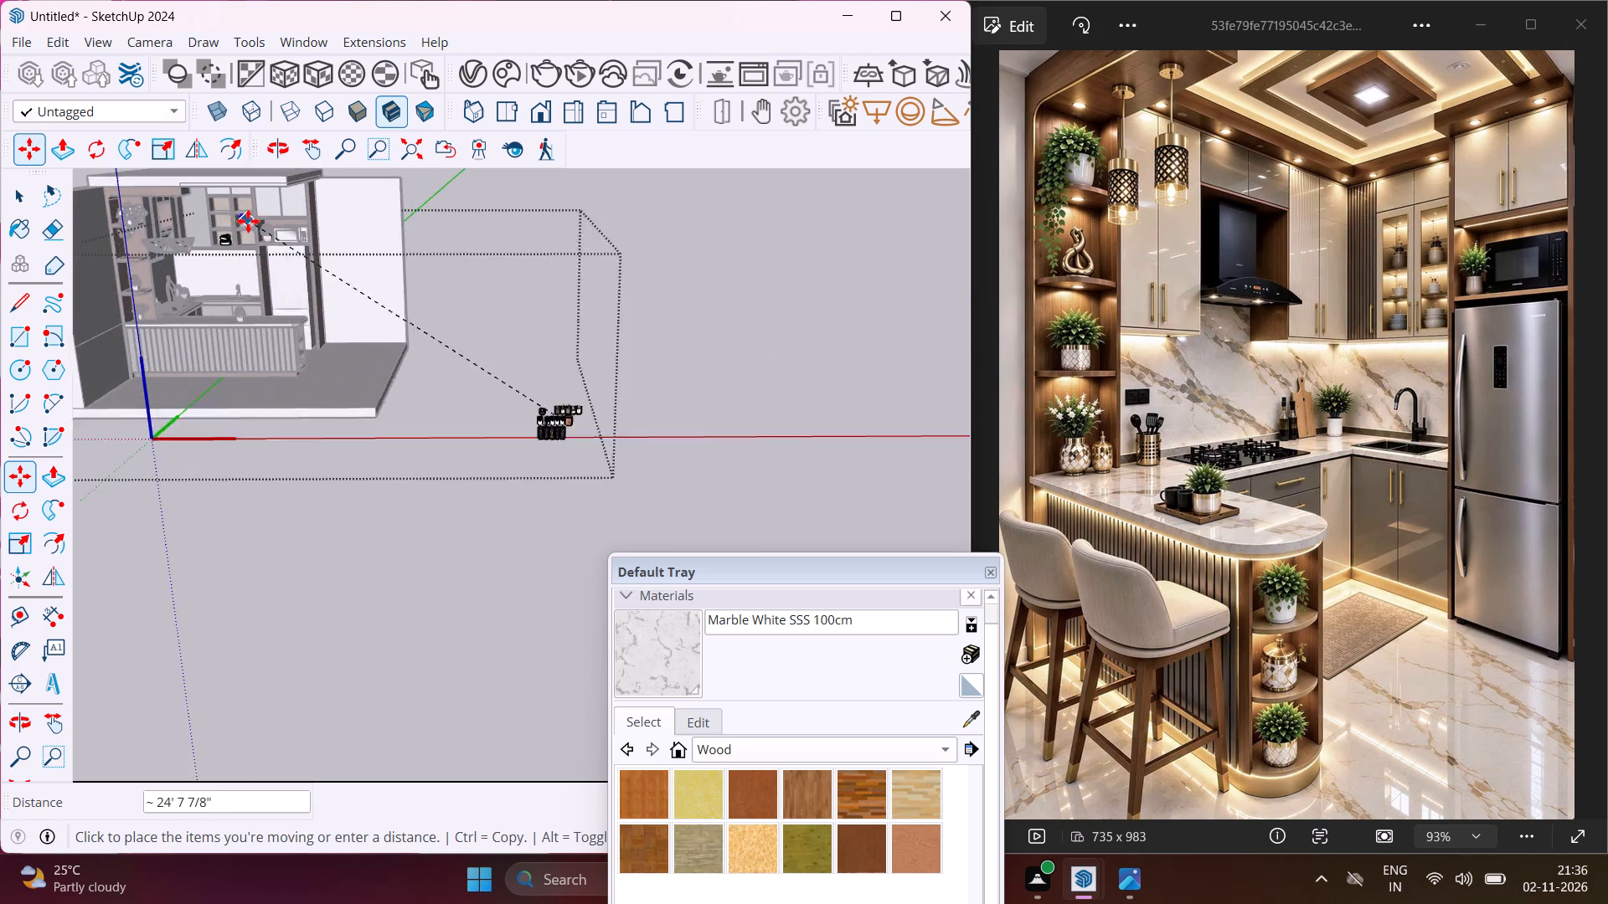
pyautogui.scroll(18, 248, 221)
pyautogui.scroll(5, 244, 218)
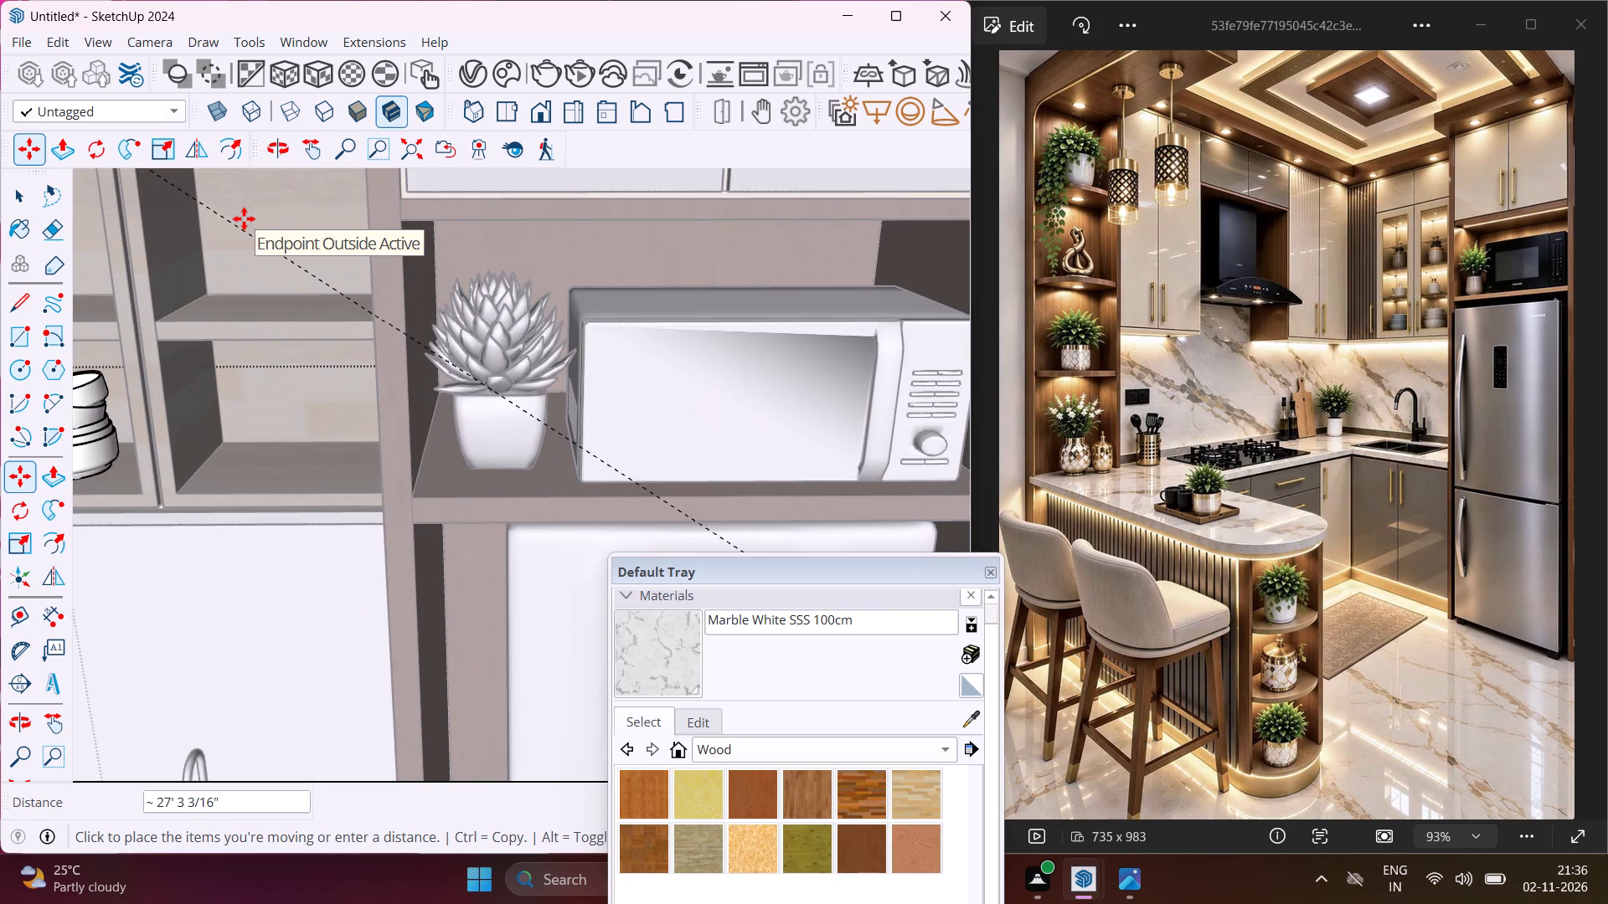
pyautogui.moveTo(244, 218); pyautogui.dragTo(331, 328, button='middle')
pyautogui.scroll(3, 302, 440)
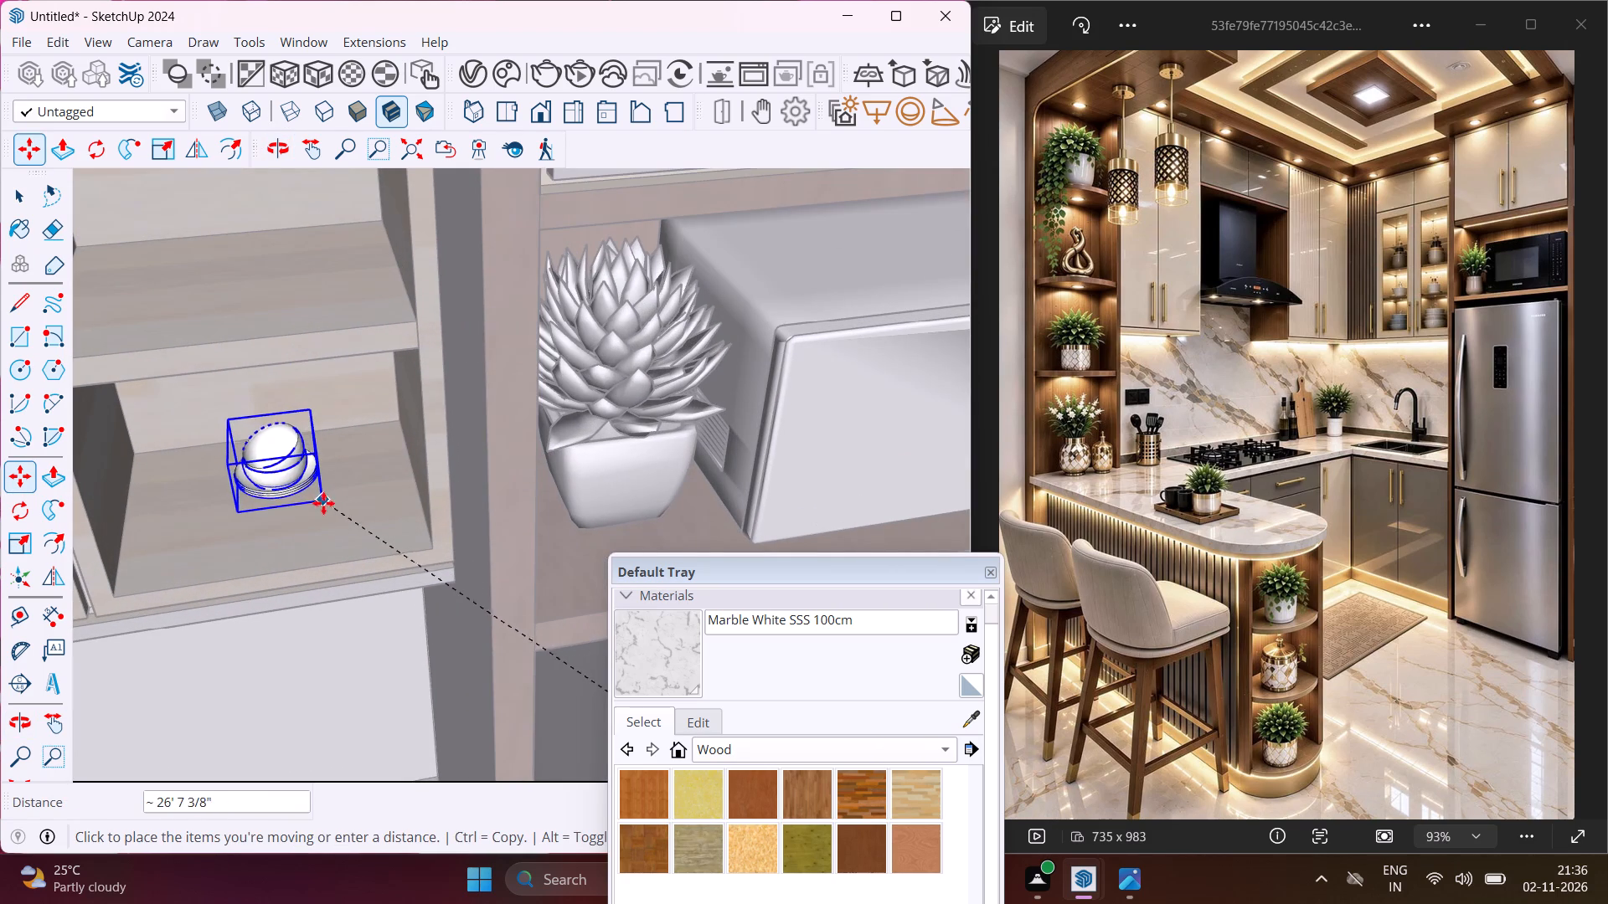
pyautogui.click(337, 530)
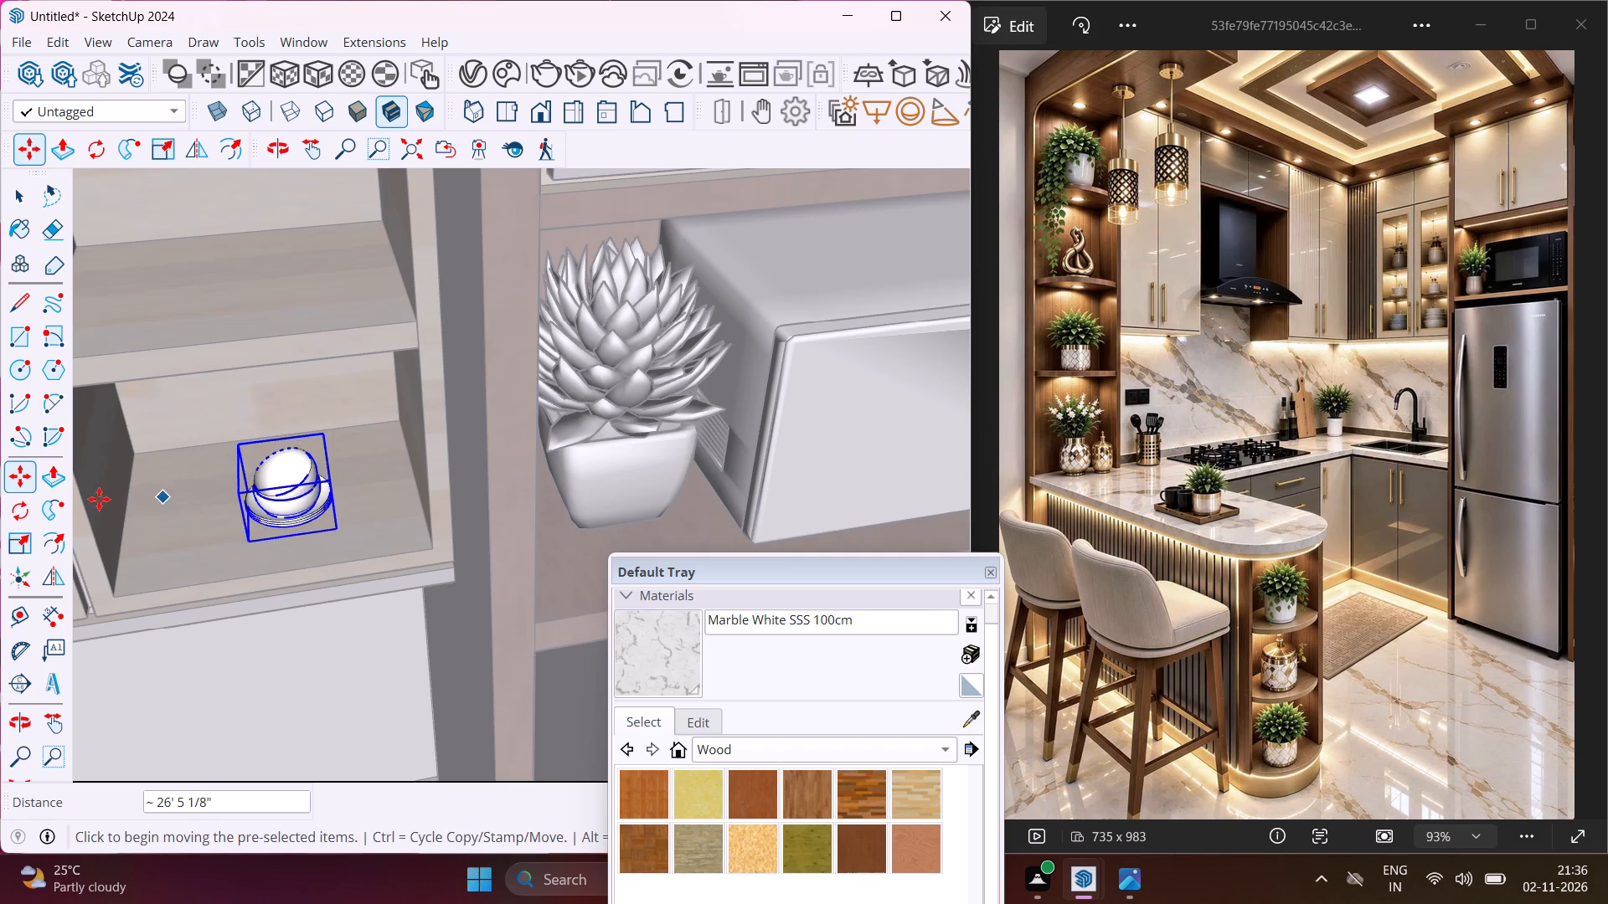
# Scale the stack of bowls and plates up uniformly so it nearly spans its glass cabinet compartment.
pyautogui.click(28, 537)
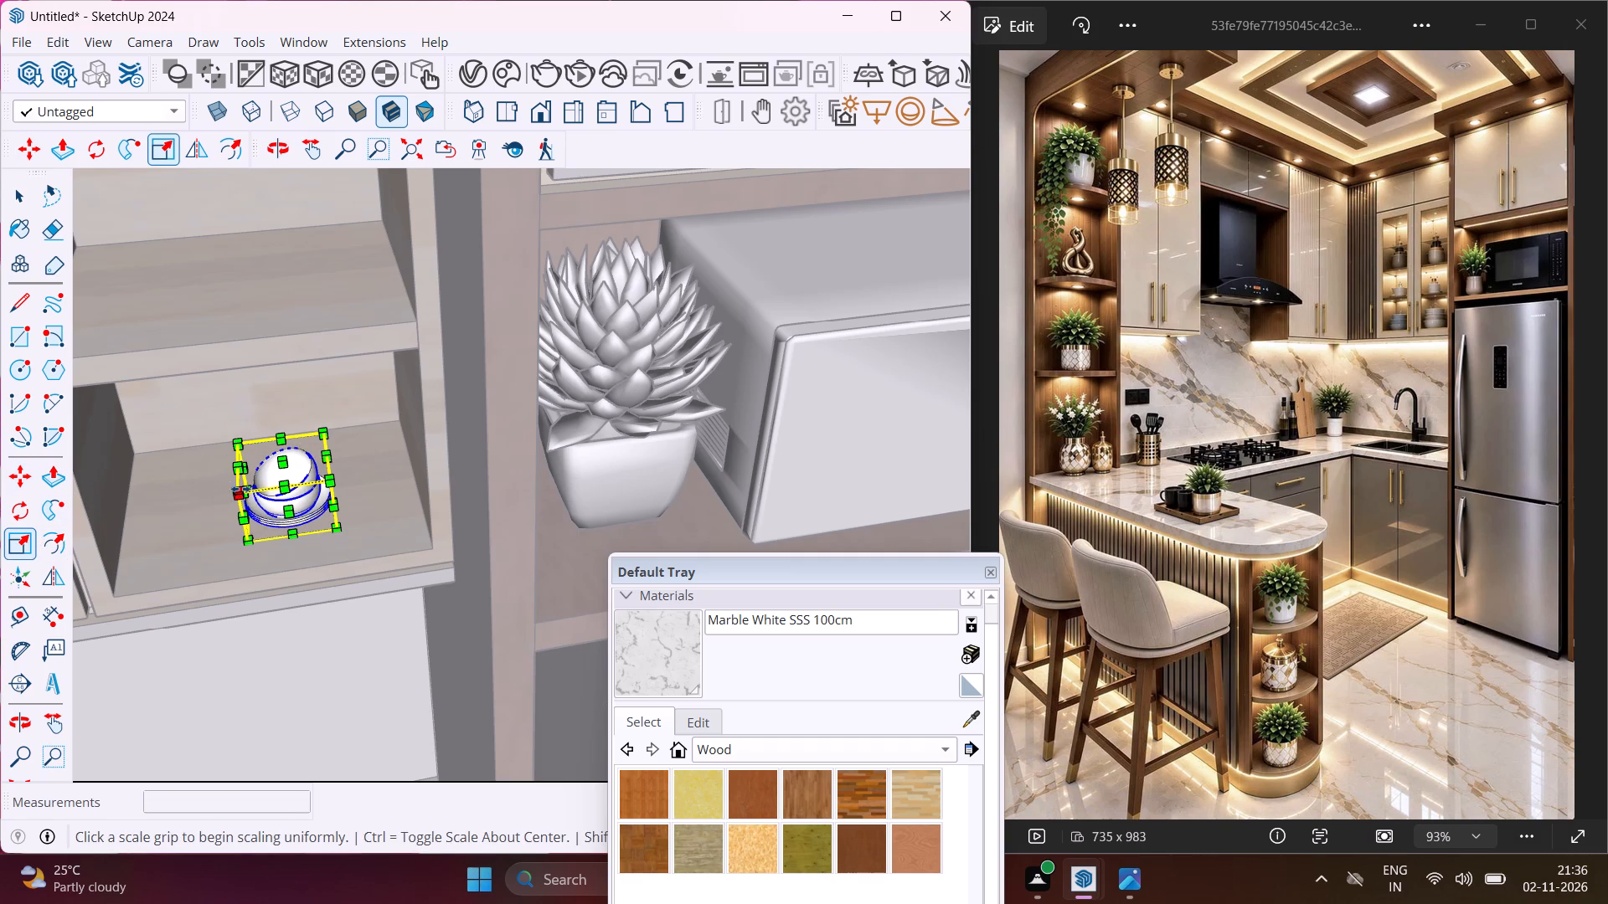
pyautogui.click(237, 496)
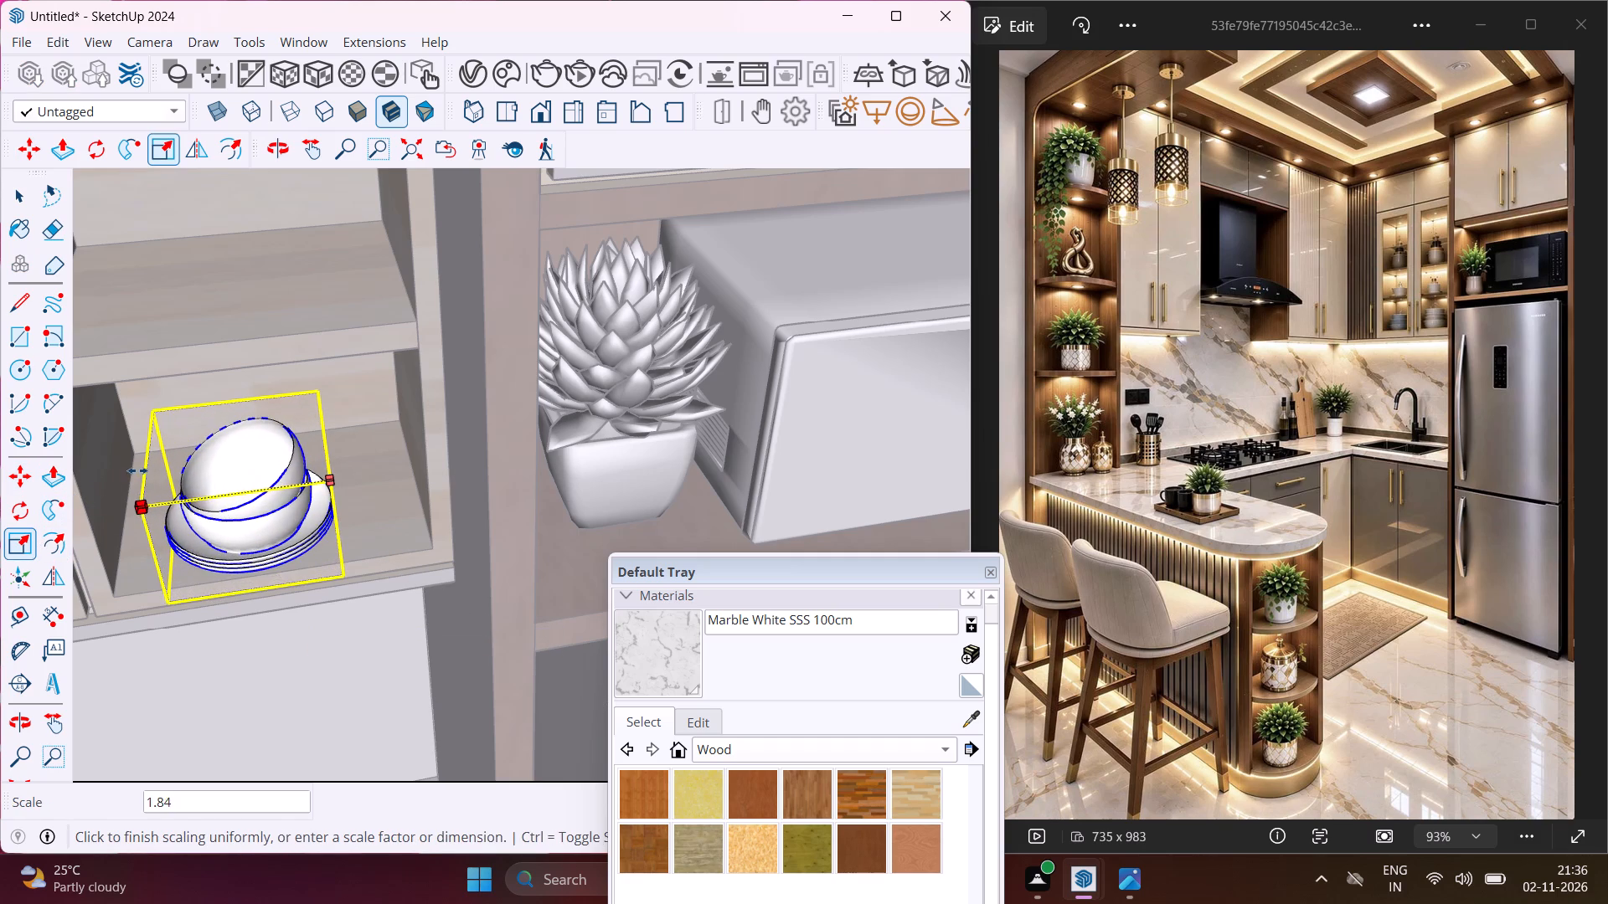
pyautogui.click(124, 466)
# Stretch the bowl and plate stack vertically by a blue-axis scale of about 1.25.
pyautogui.moveTo(163, 480); pyautogui.dragTo(170, 440, button='middle')
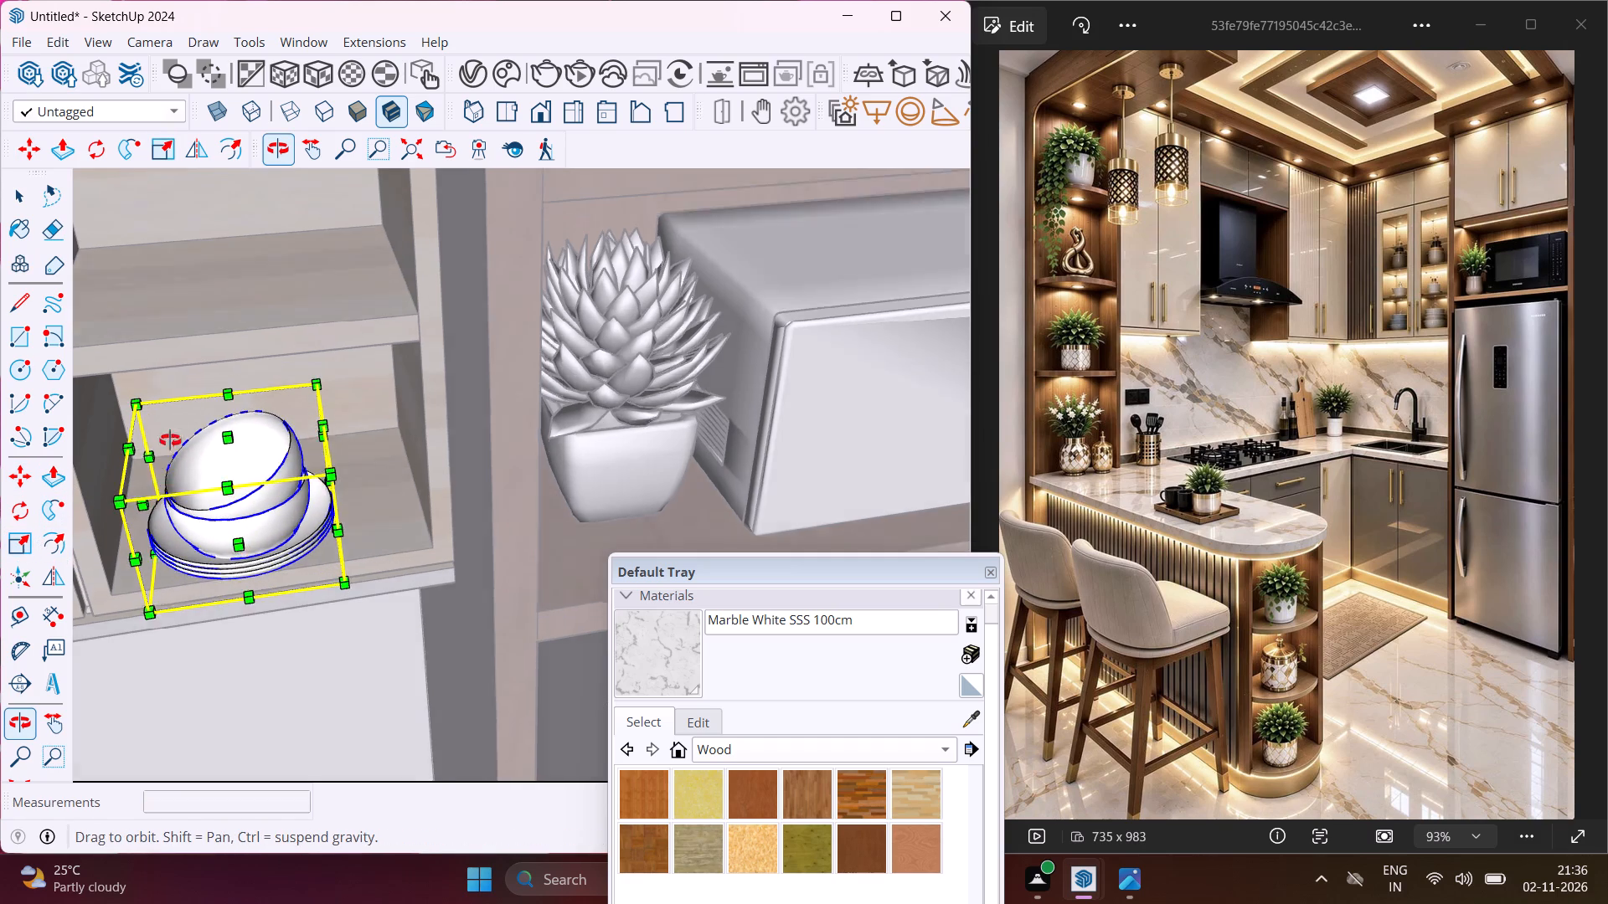
pyautogui.moveTo(170, 440); pyautogui.dragTo(179, 383, button='middle')
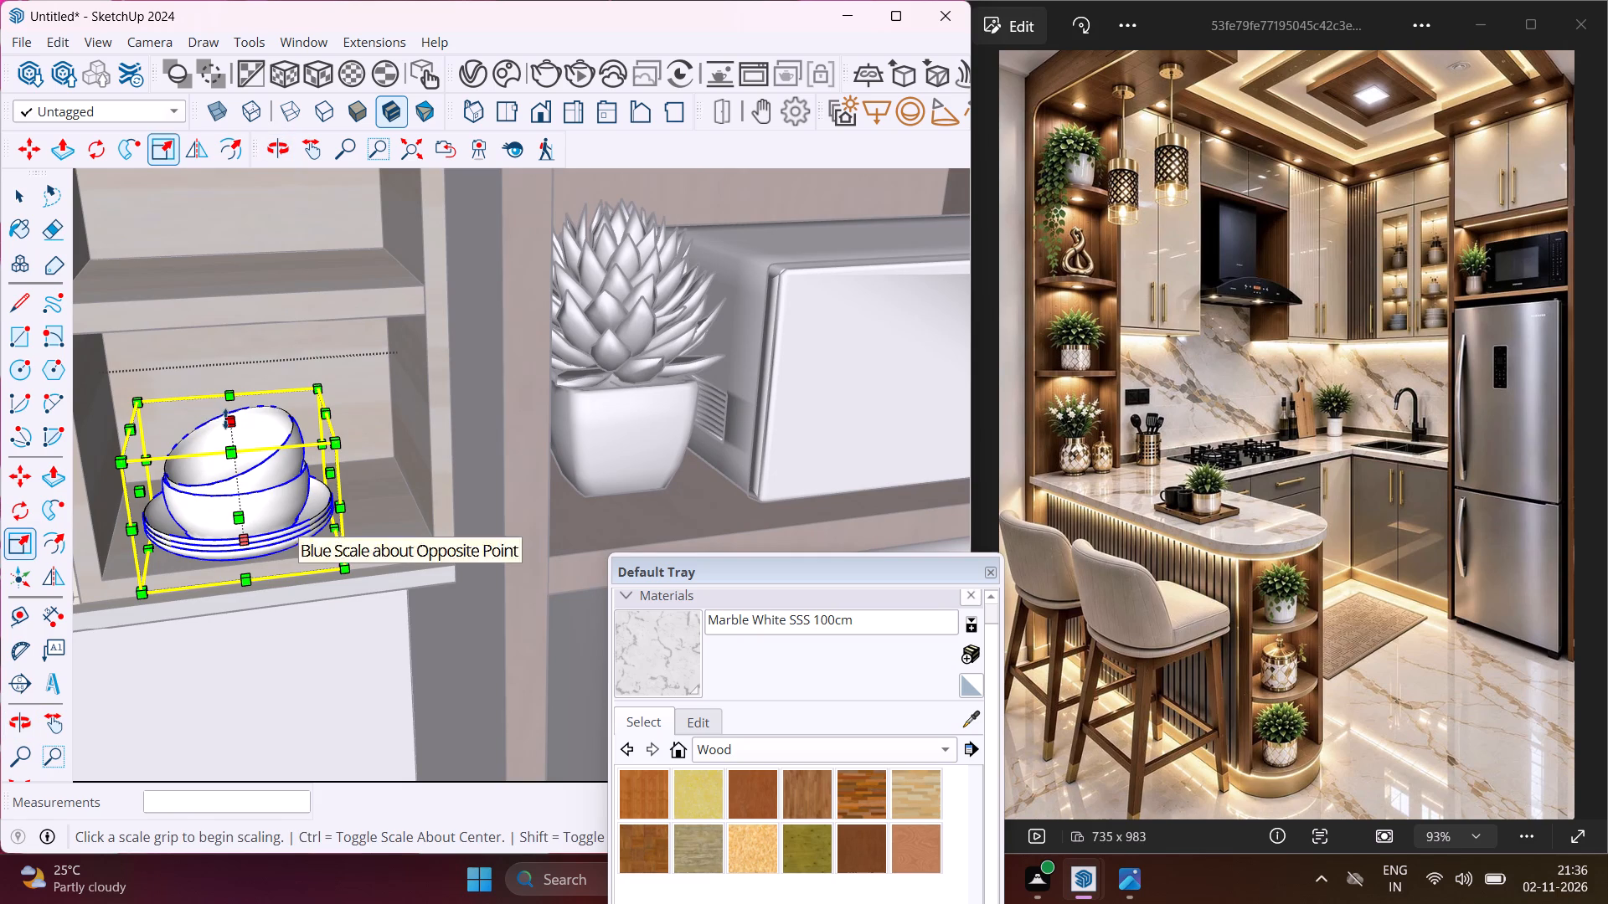
pyautogui.click(225, 419)
pyautogui.click(220, 393)
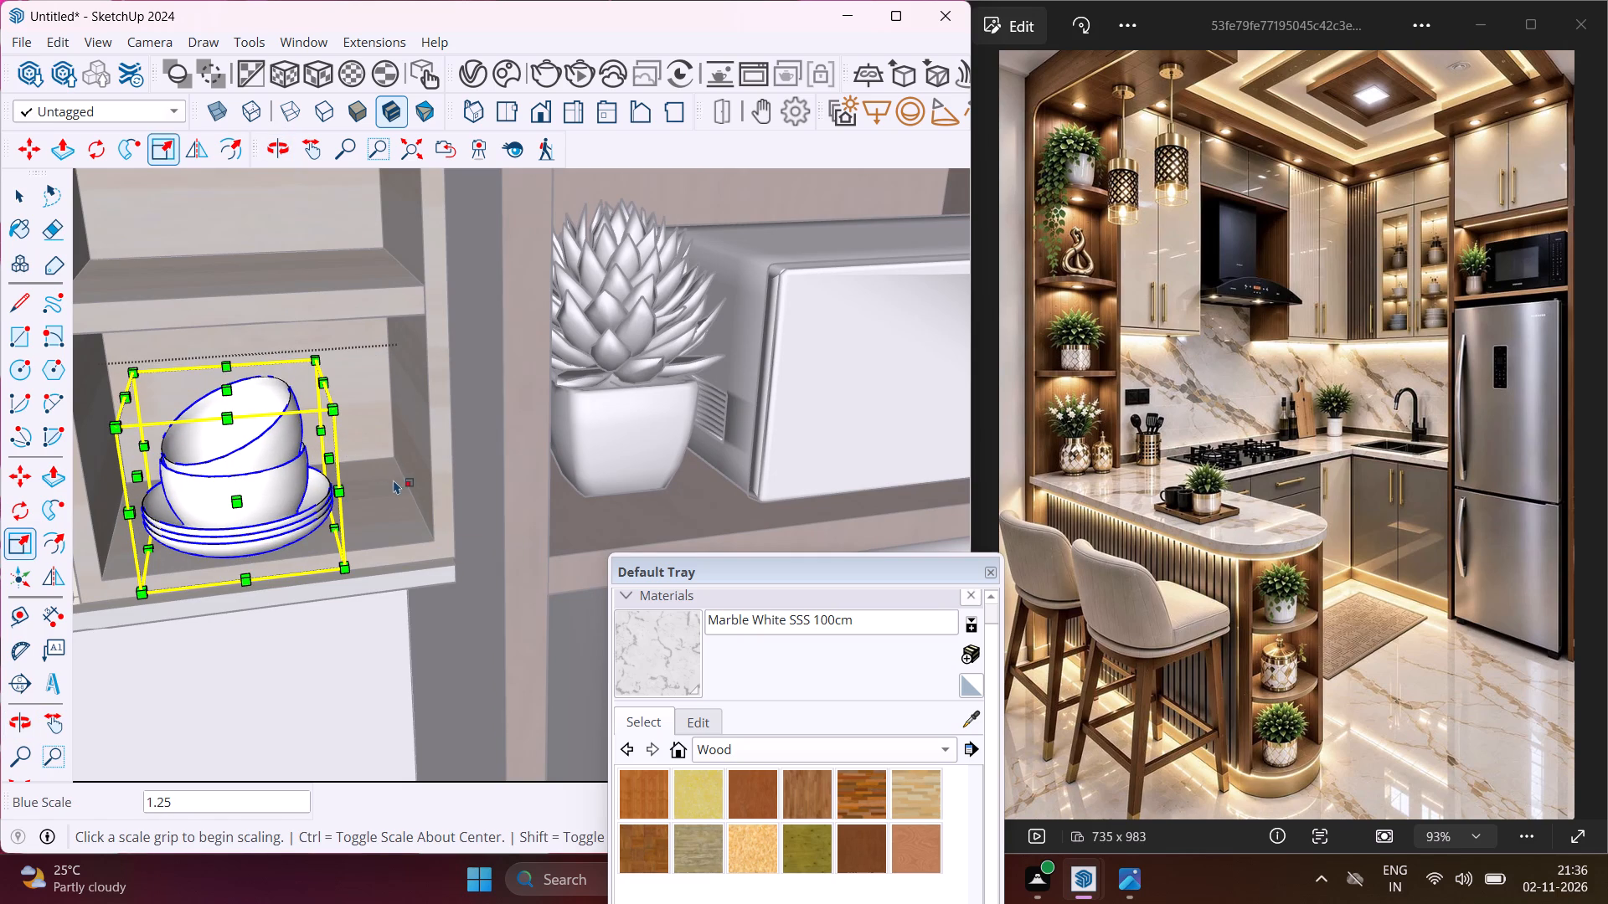
# Shift the enlarged bowl and plate stack about 2 15/16" deeper into its glass cabinet compartment.
pyautogui.press('m')
pyautogui.scroll(3, 420, 520)
pyautogui.click(393, 530)
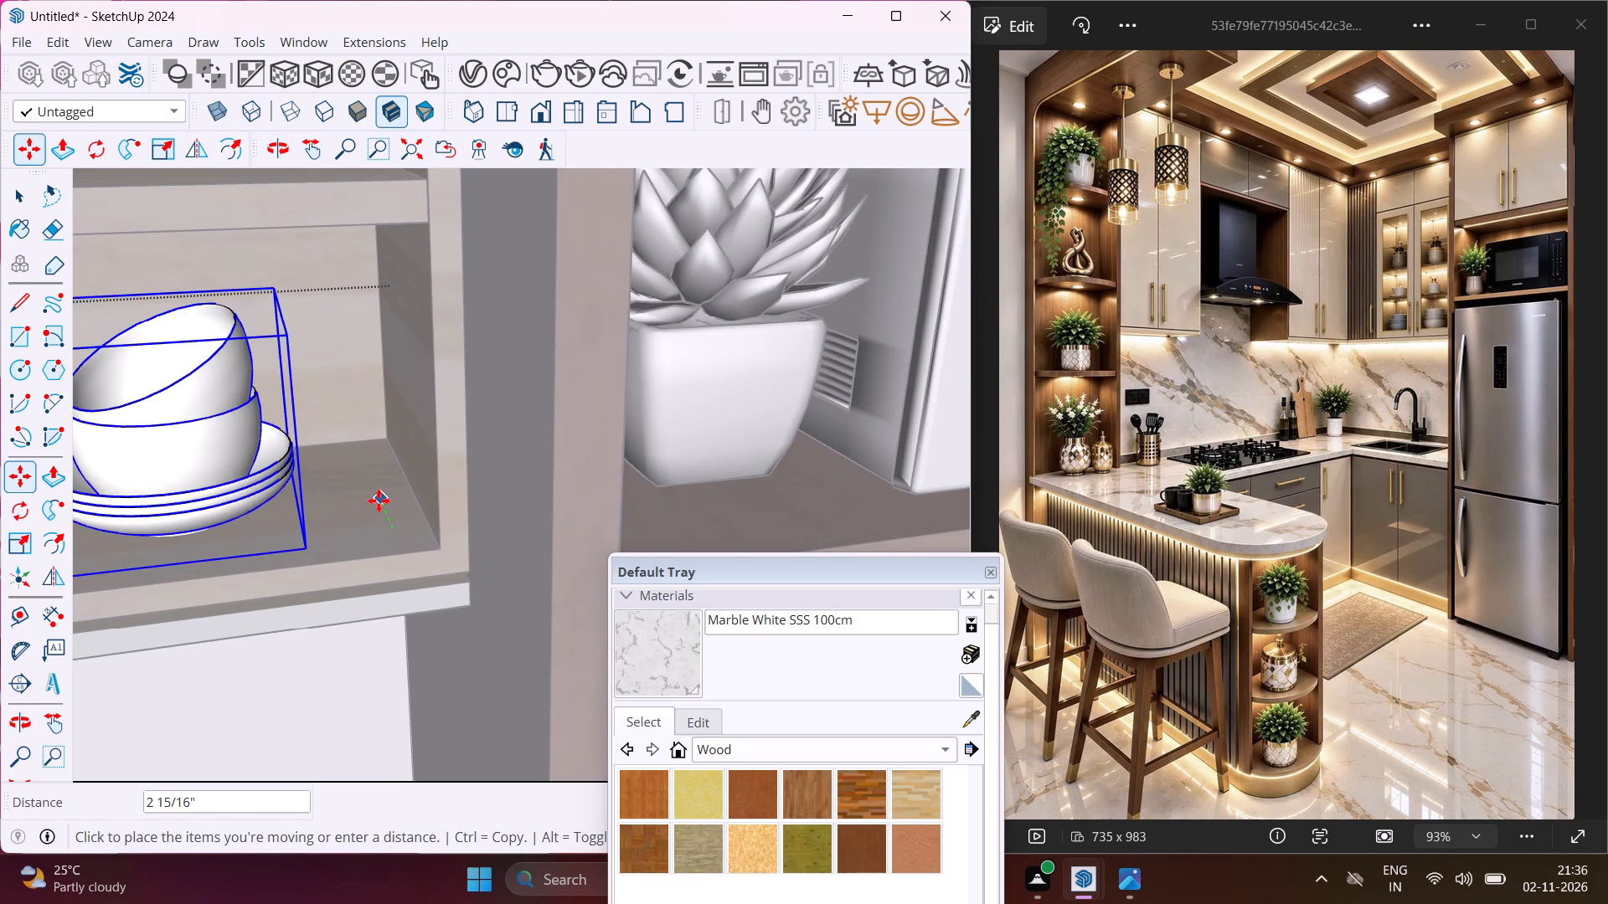
pyautogui.click(379, 501)
# Move the two end glass jars with white contents from the utensils set into the middle glass cabinet compartment farther from the microwave.
pyautogui.scroll(-6, 322, 524)
pyautogui.moveTo(332, 537); pyautogui.dragTo(289, 505, button='middle')
pyautogui.scroll(-18, 237, 492)
pyautogui.scroll(-11, 203, 460)
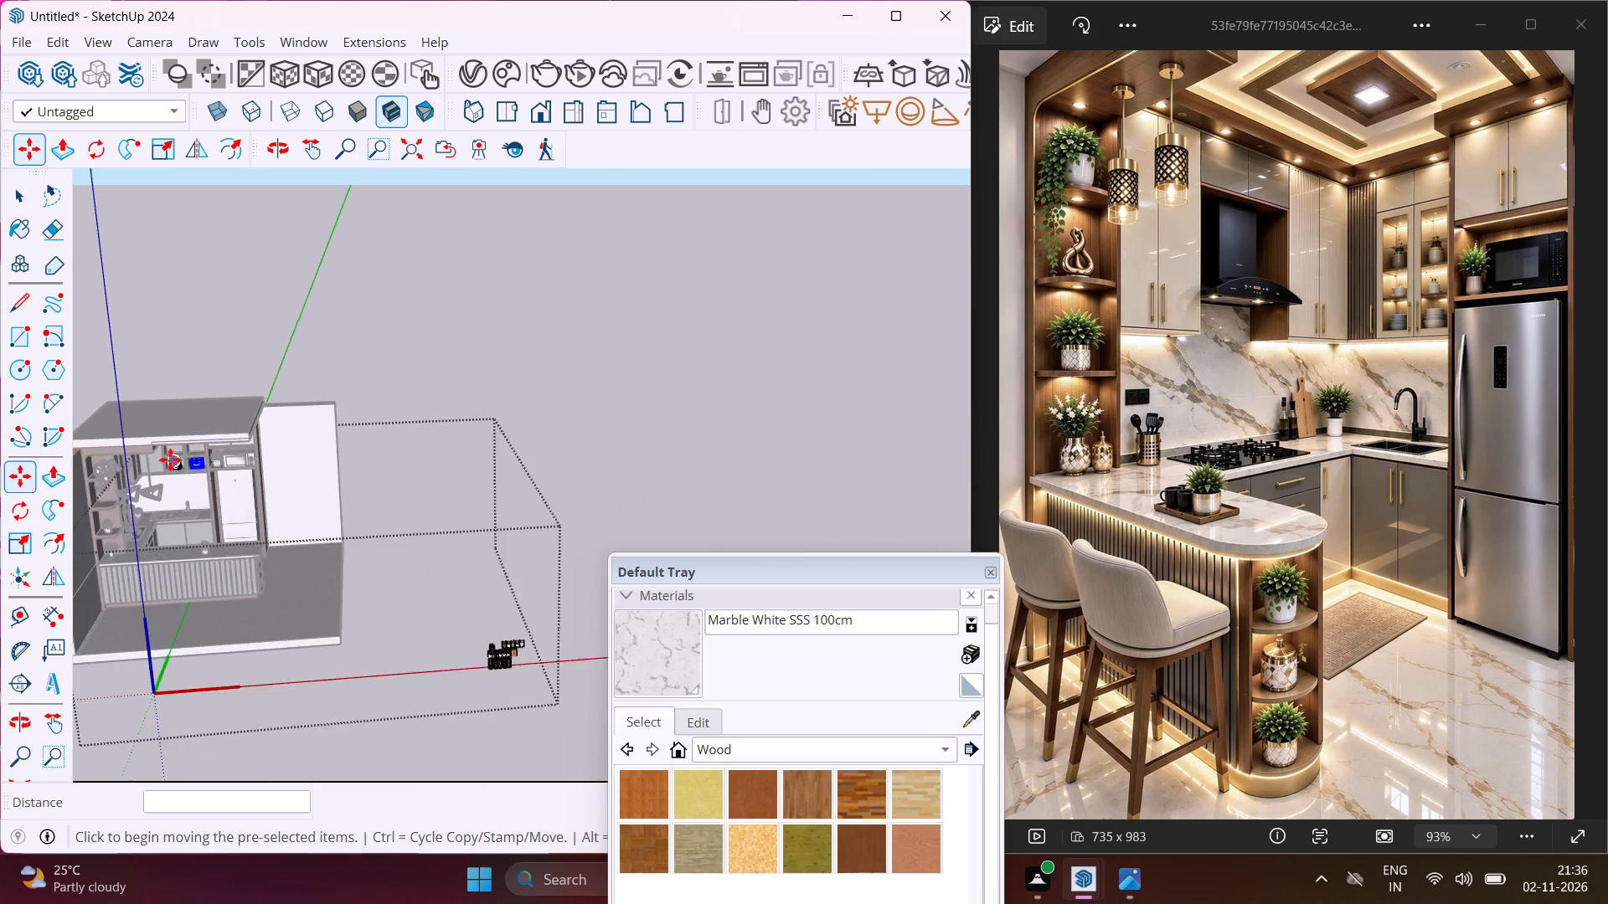
pyautogui.scroll(-3, 170, 460)
pyautogui.press('Escape')
pyautogui.press('space')
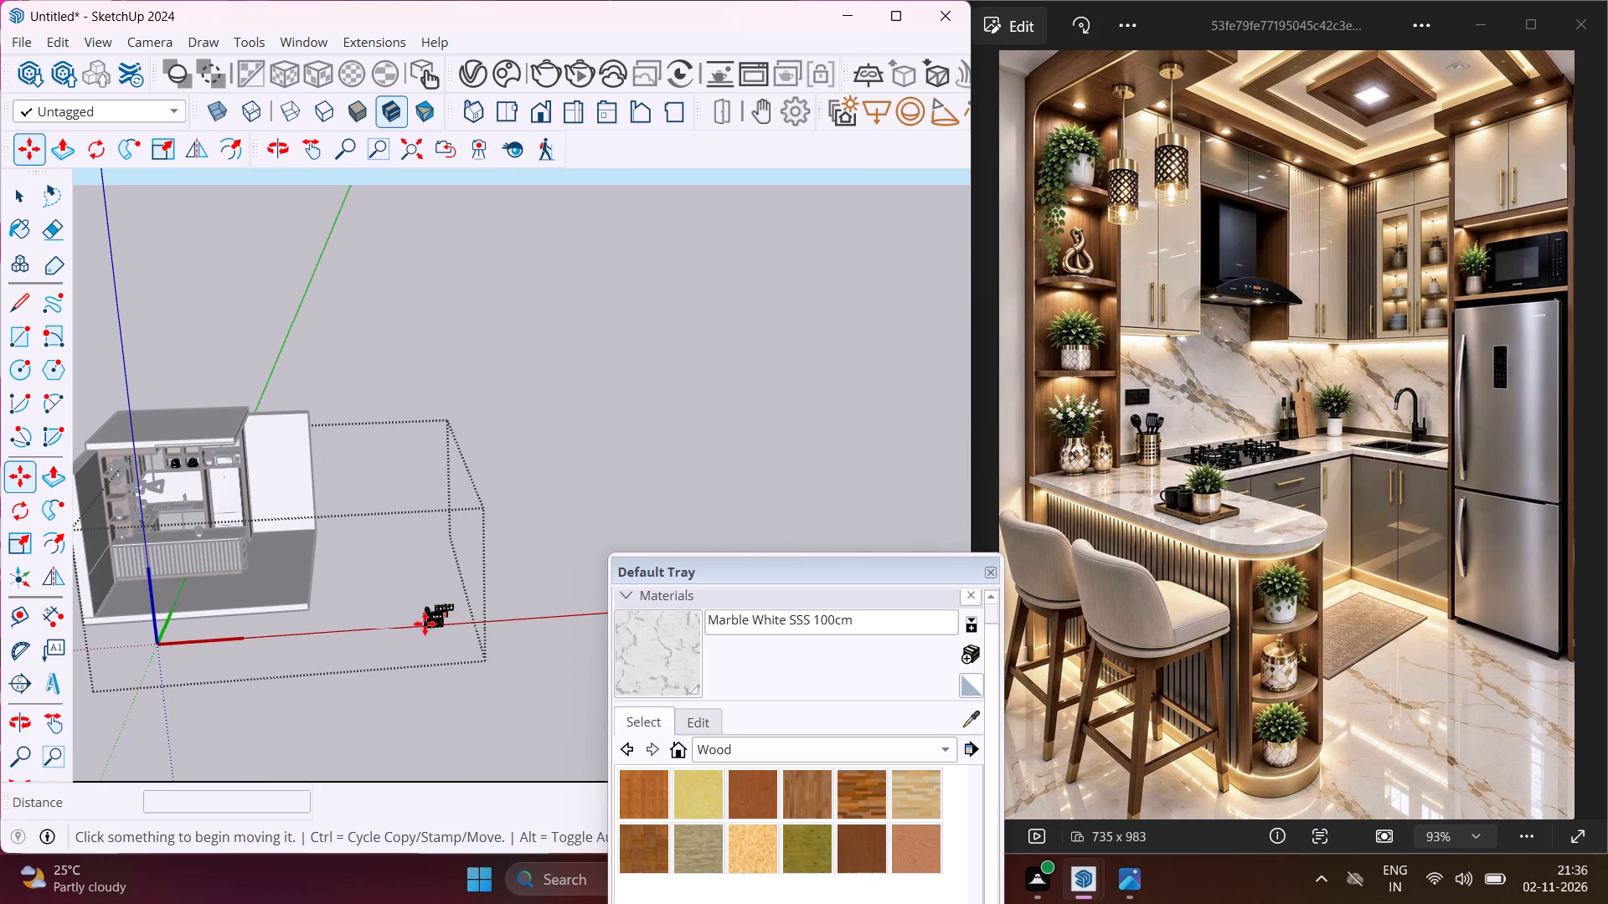
pyautogui.scroll(16, 441, 628)
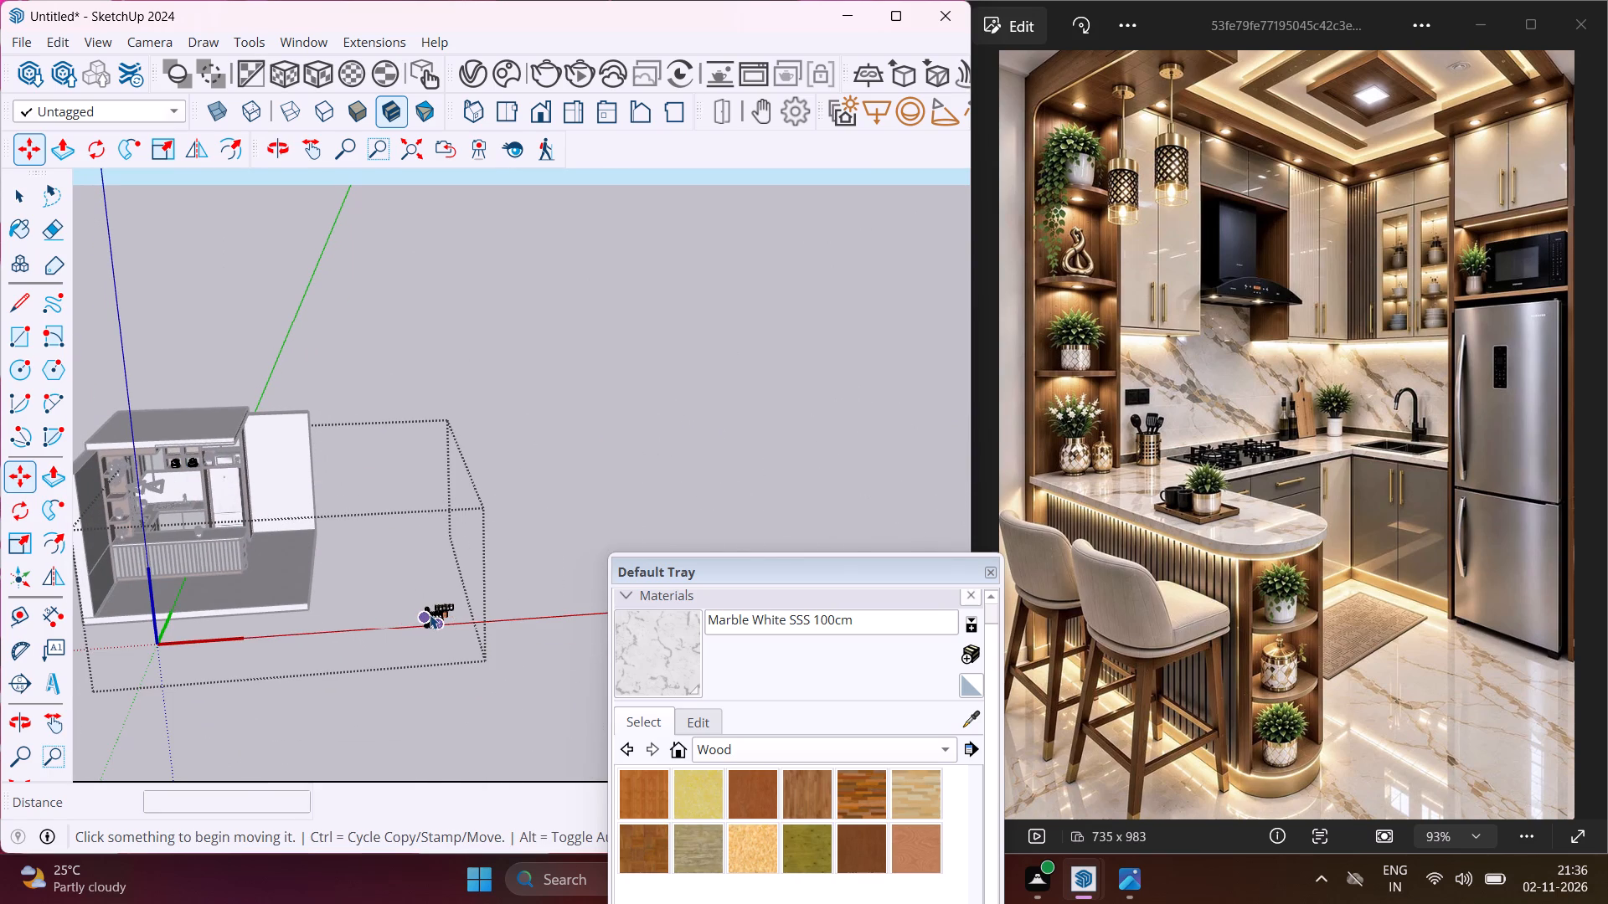
pyautogui.scroll(17, 430, 614)
pyautogui.scroll(5, 430, 614)
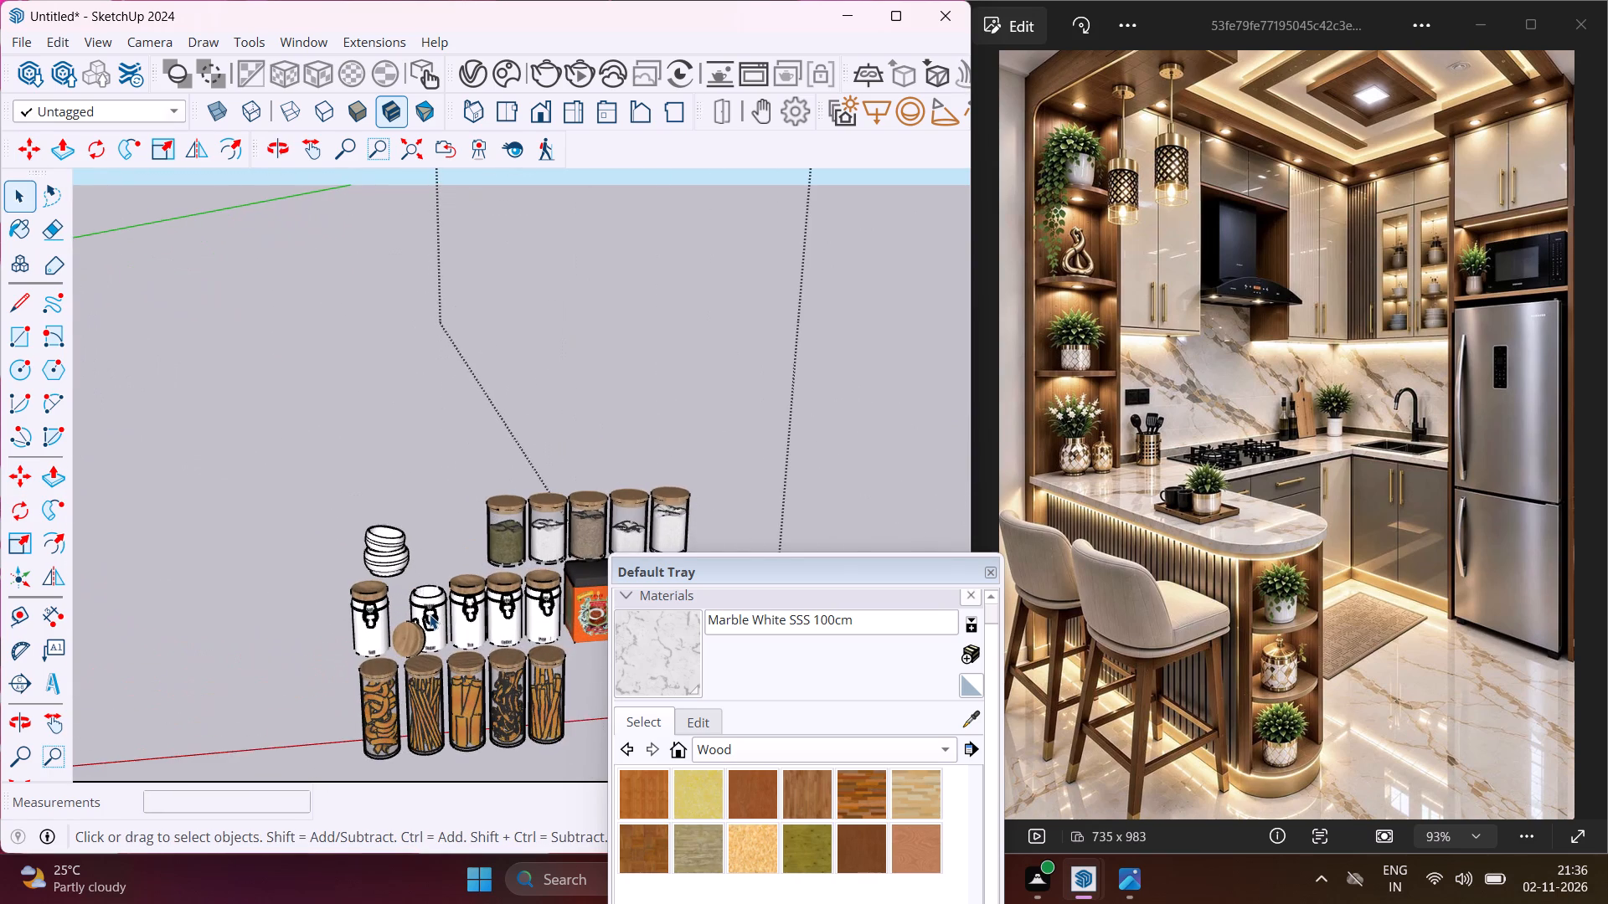
pyautogui.moveTo(422, 611); pyautogui.dragTo(354, 588, button='middle')
pyautogui.scroll(1, 354, 588)
pyautogui.scroll(-5, 338, 580)
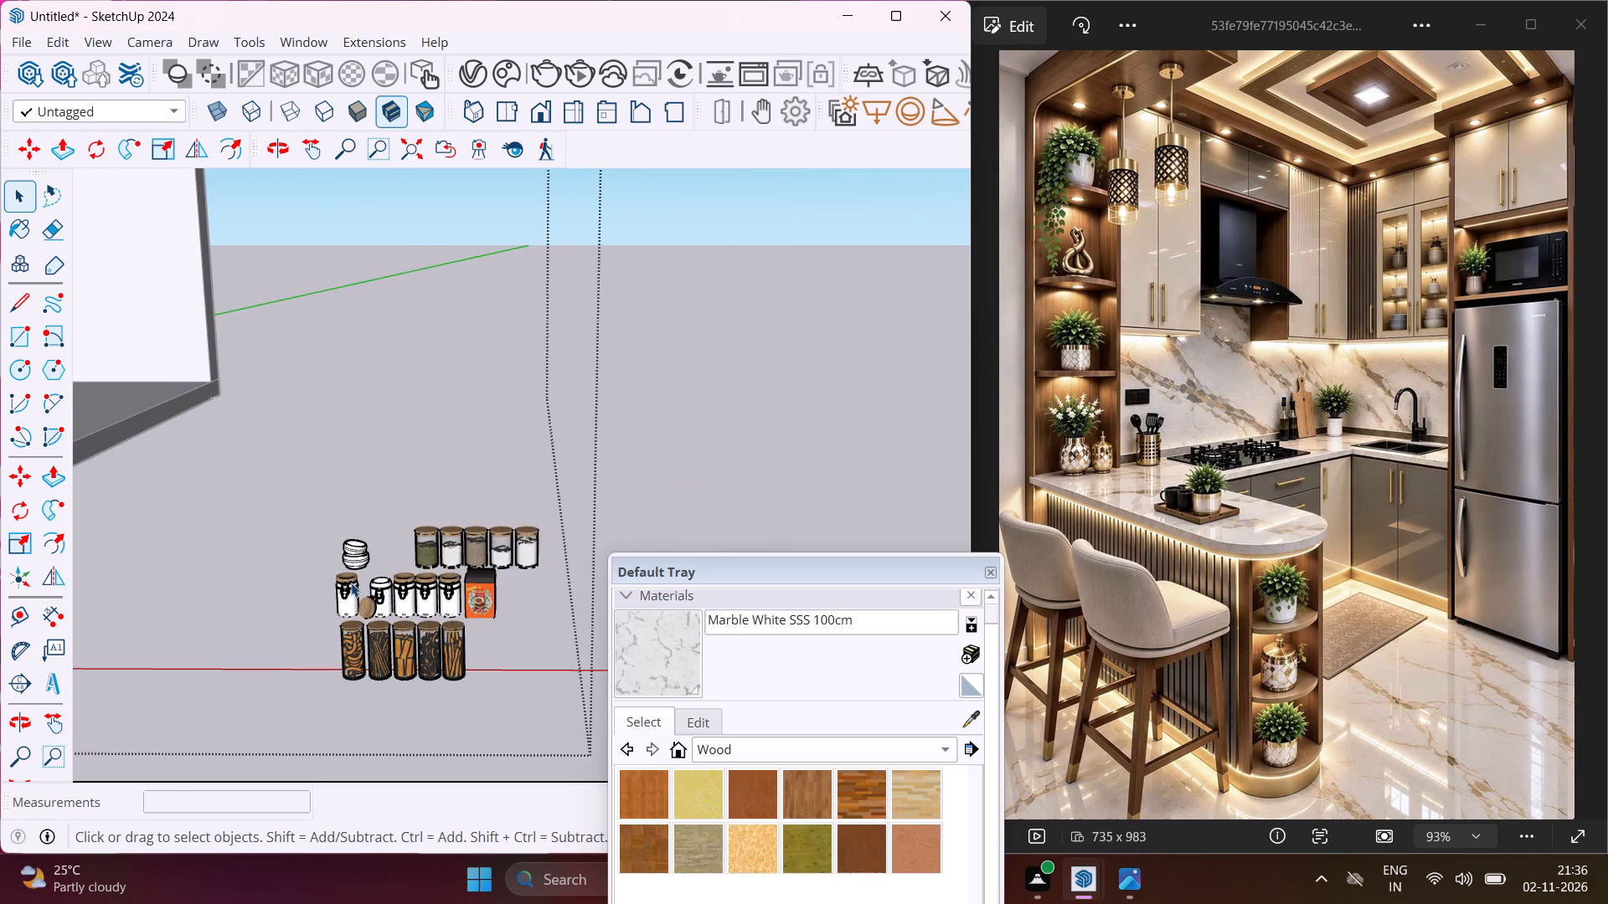
pyautogui.scroll(7, 513, 573)
pyautogui.click(497, 554)
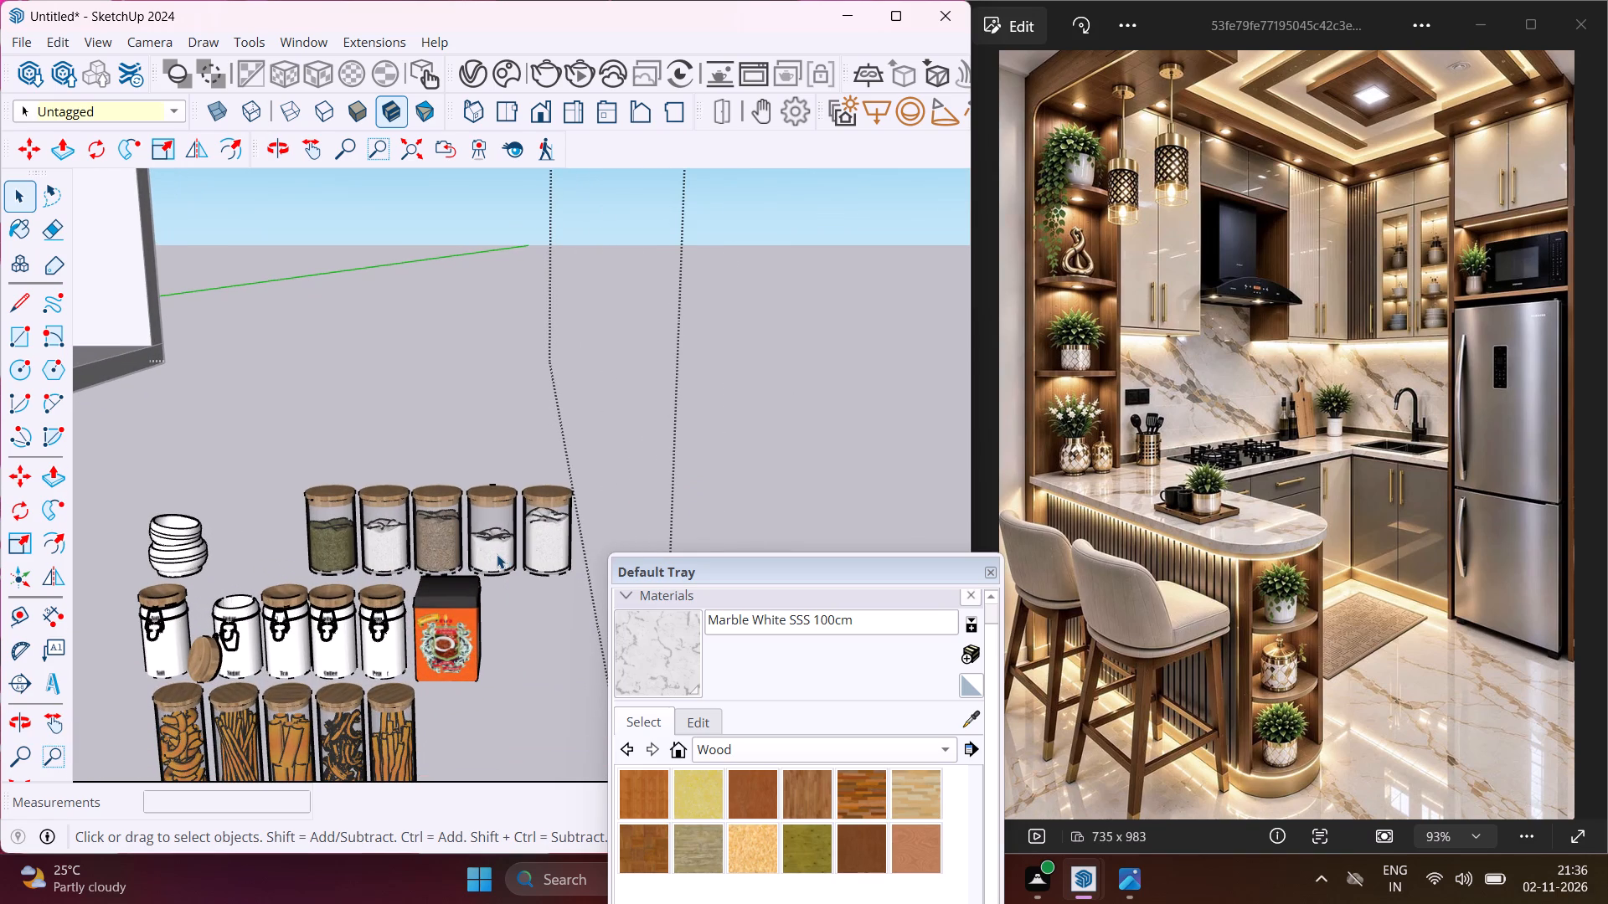
pyautogui.keyDown('ctrl'); pyautogui.click(554, 557); pyautogui.keyUp('ctrl')
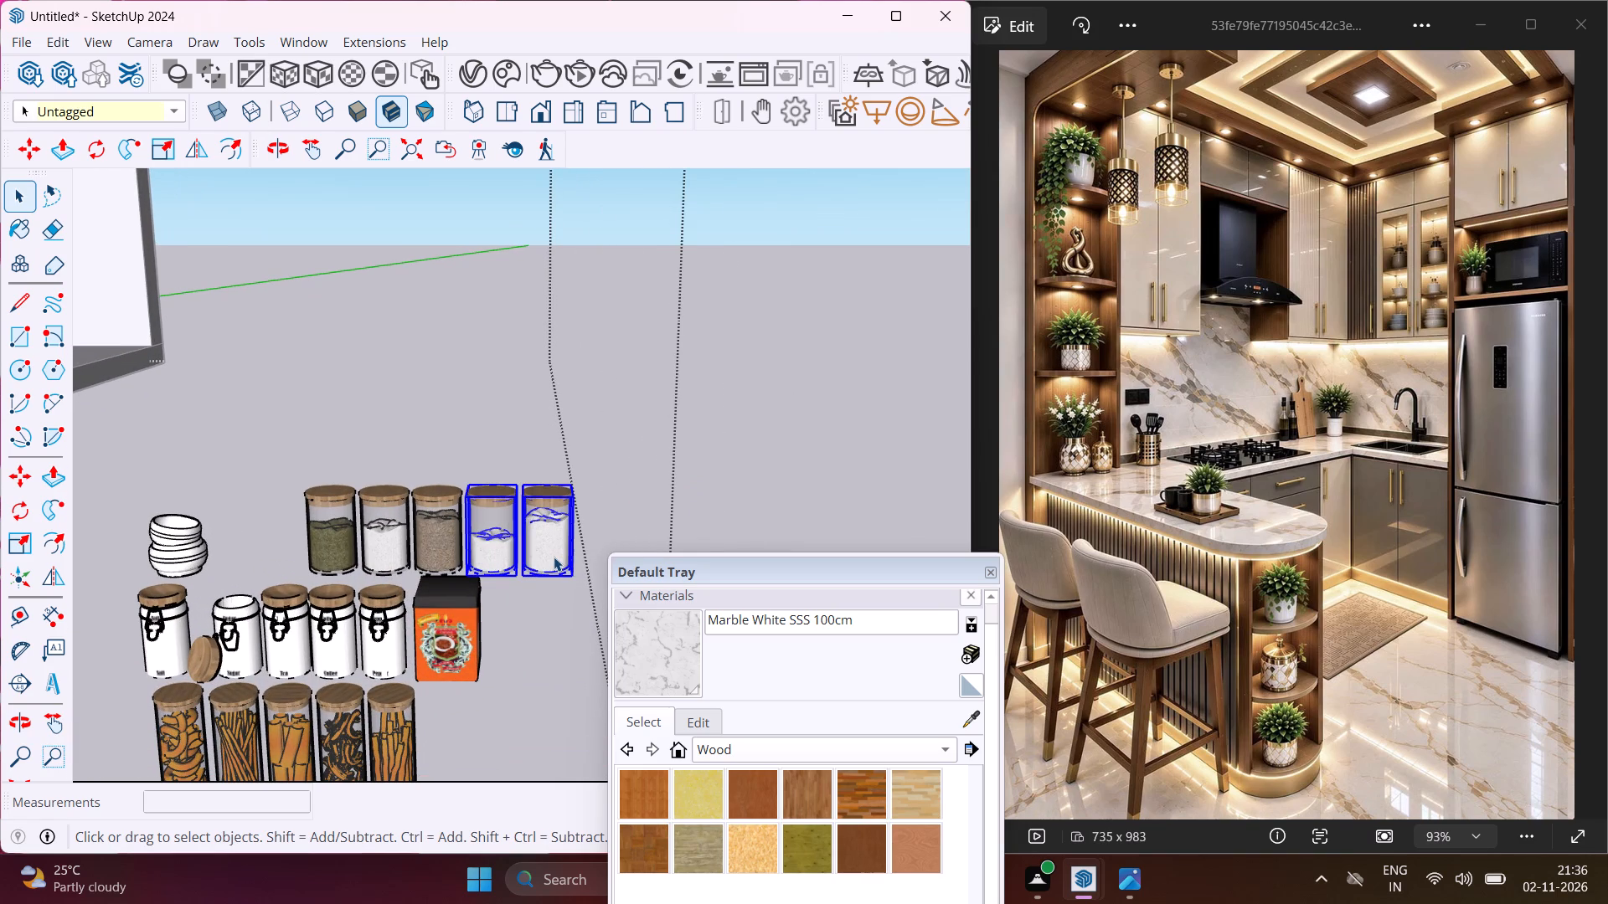
pyautogui.press('m')
pyautogui.scroll(3, 563, 579)
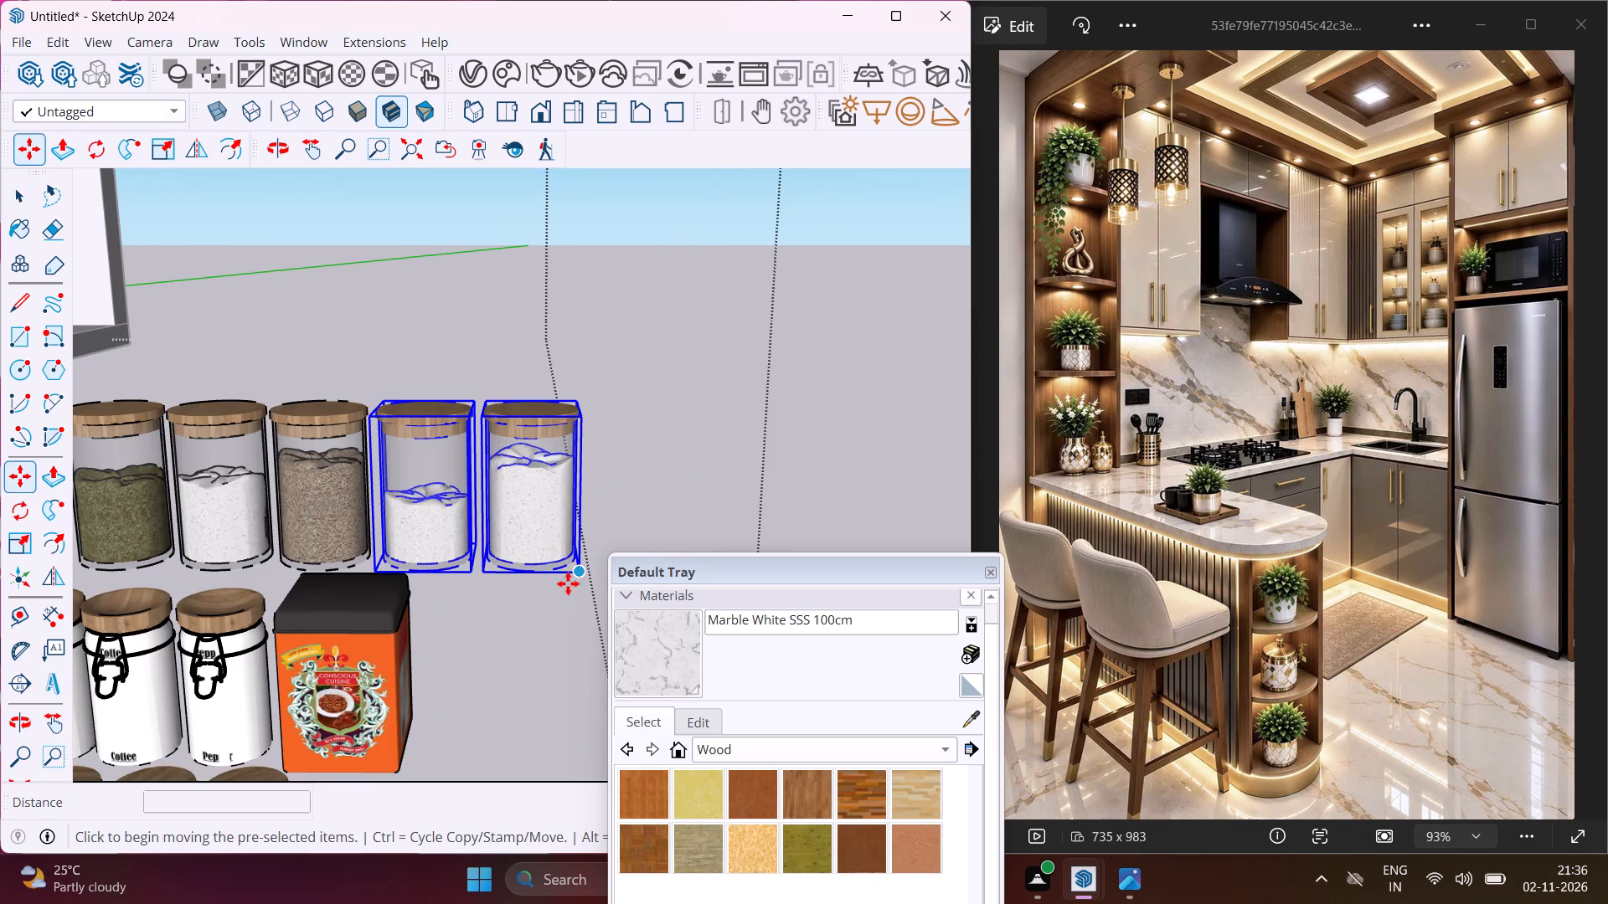
pyautogui.click(577, 574)
pyautogui.scroll(-9, 508, 501)
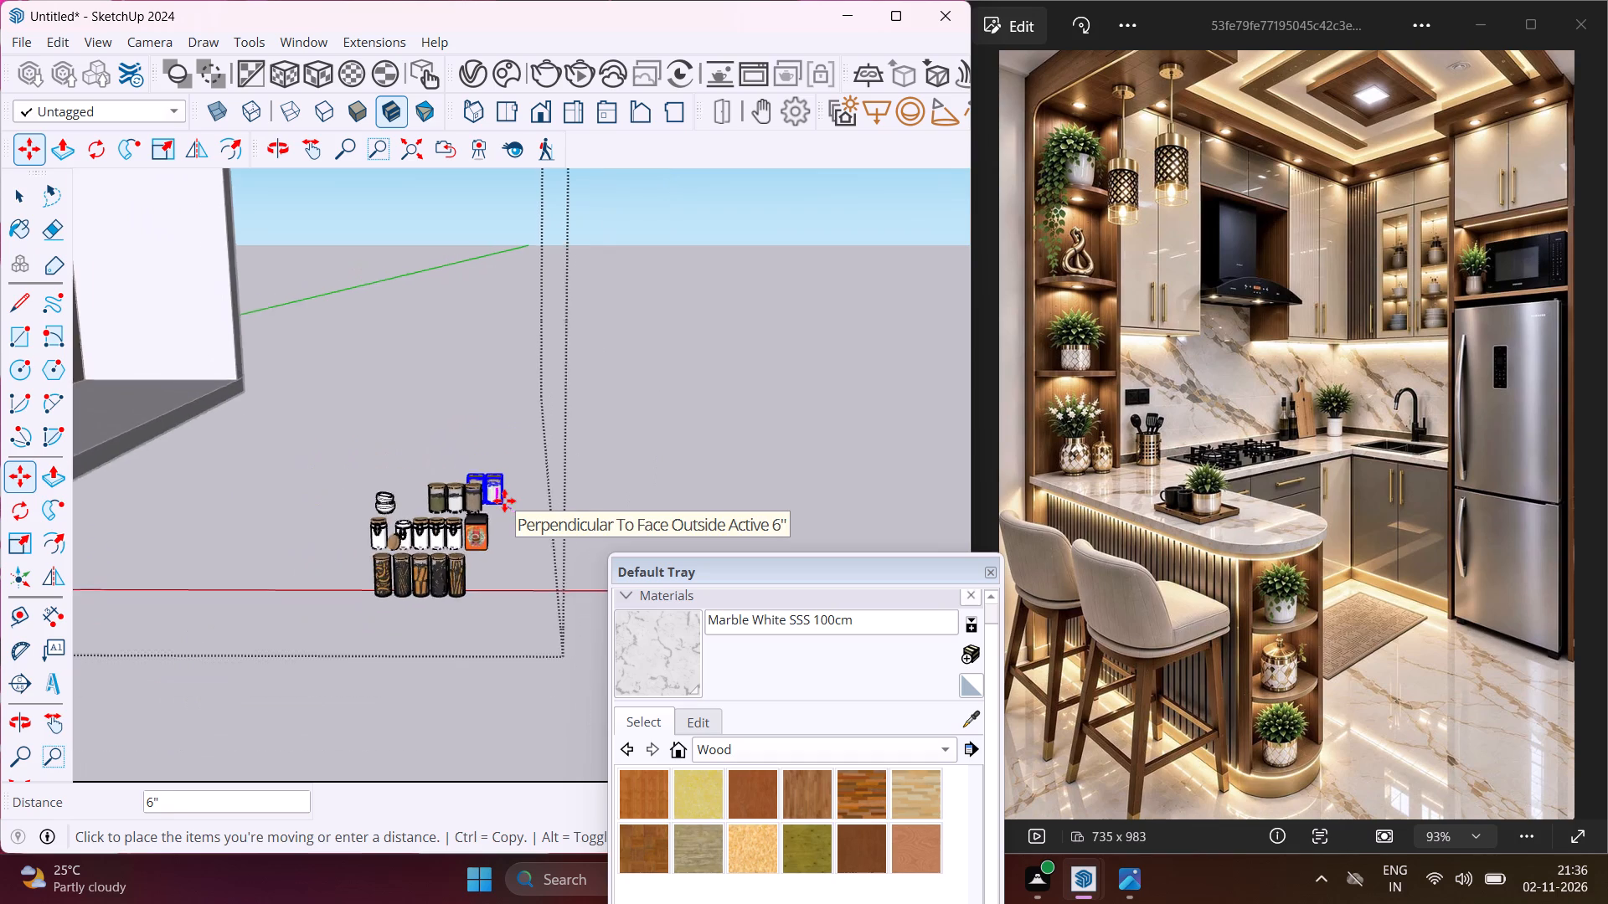
pyautogui.scroll(-15, 504, 501)
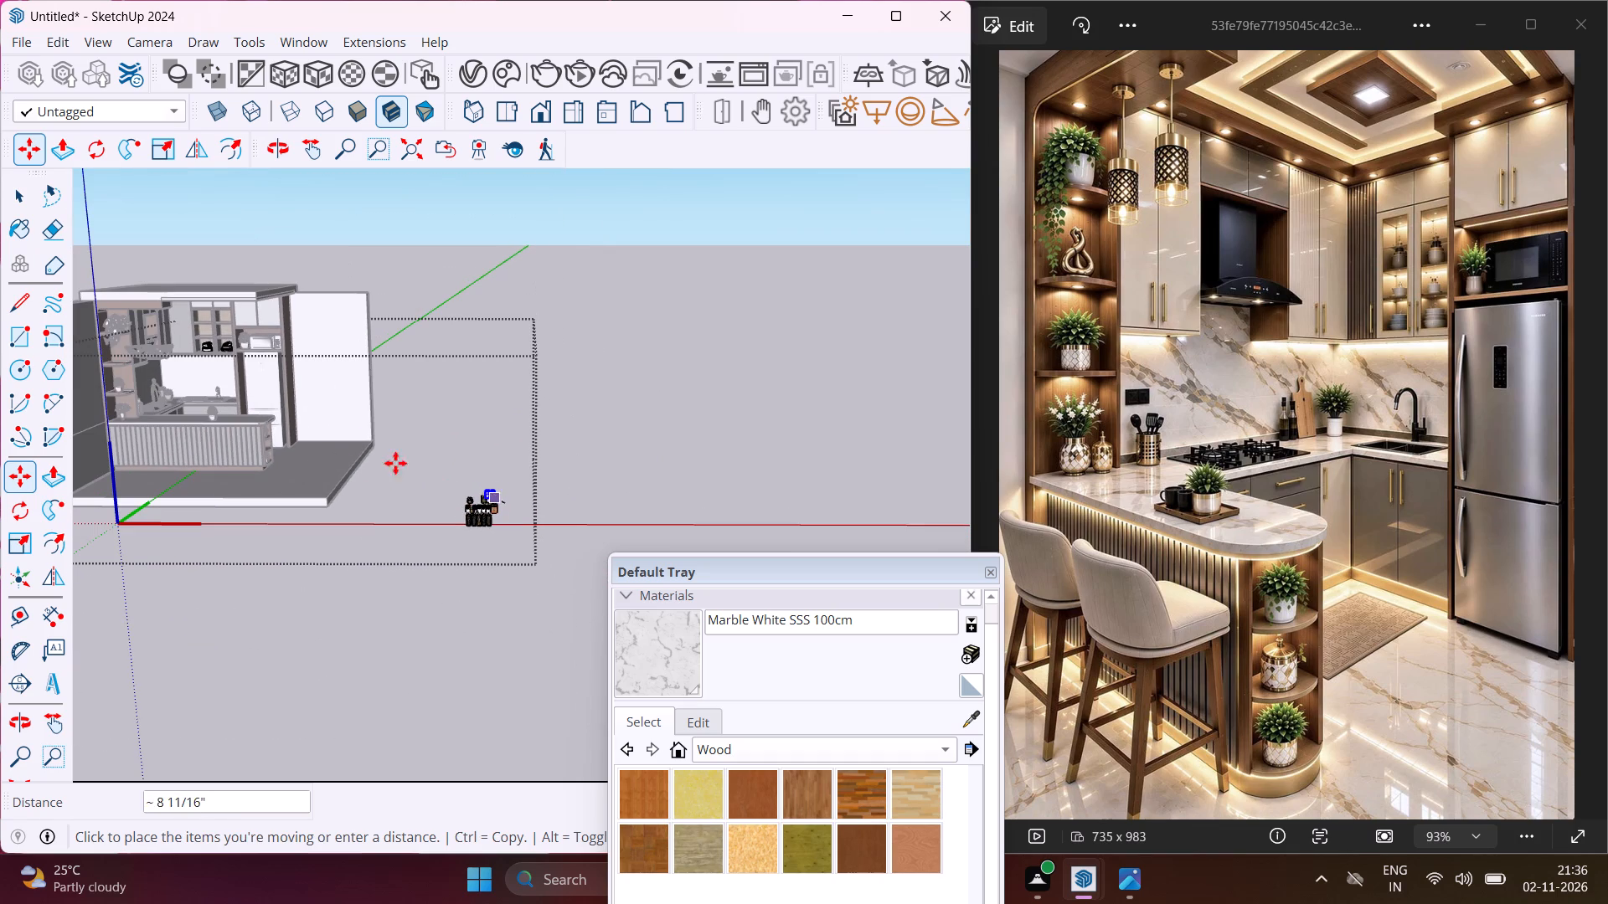
pyautogui.scroll(15, 200, 331)
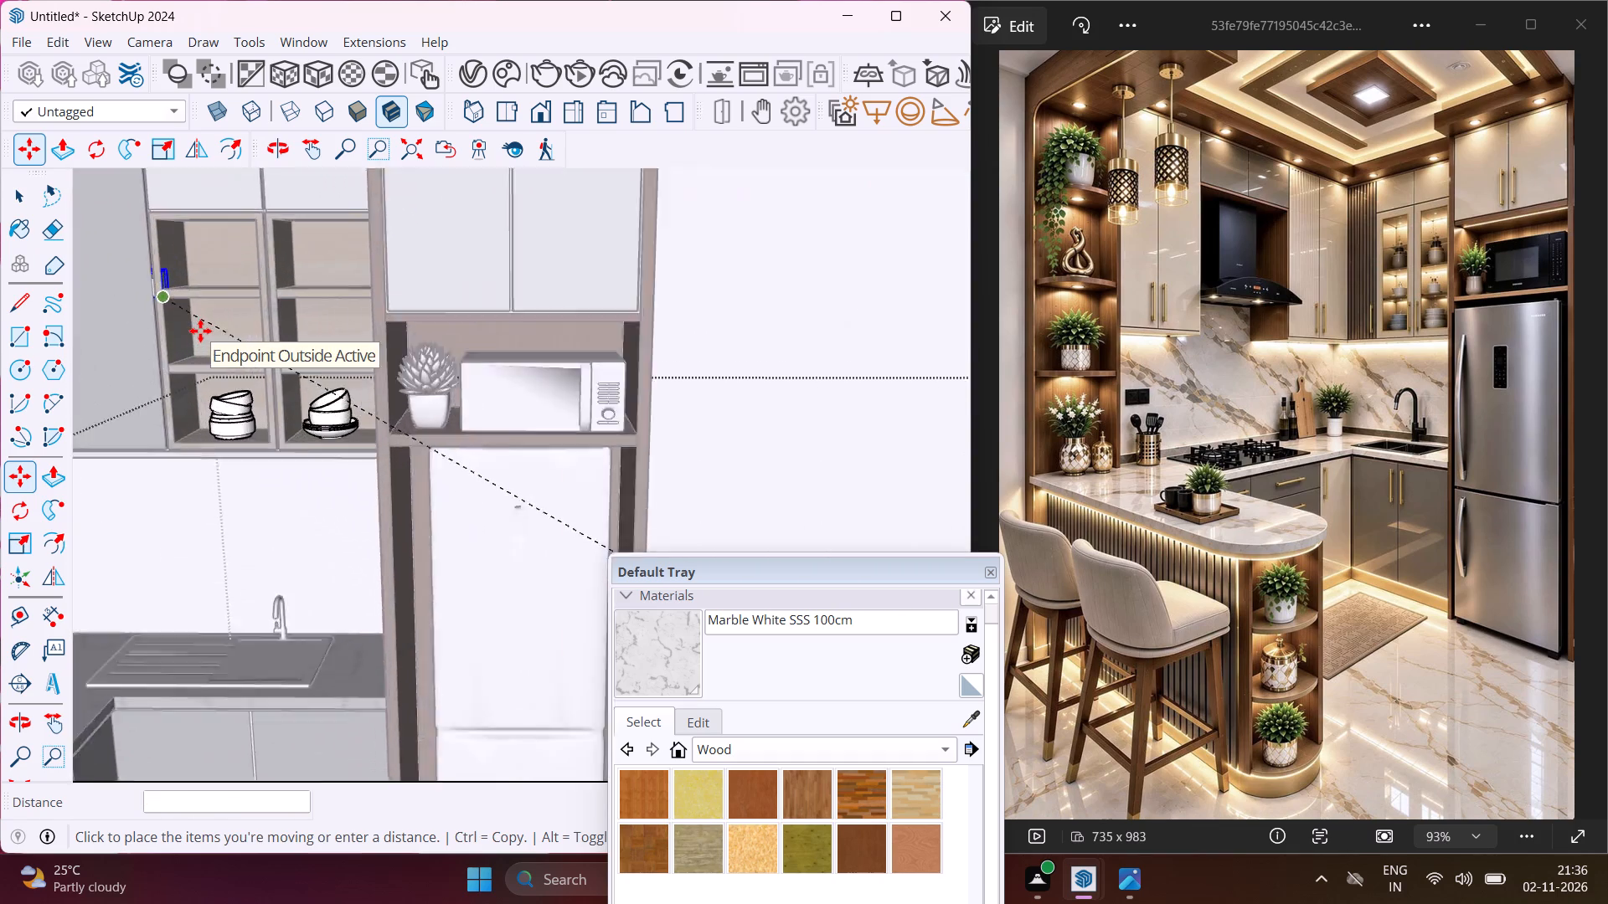
pyautogui.scroll(16, 200, 331)
pyautogui.moveTo(200, 331); pyautogui.dragTo(270, 373, button='middle')
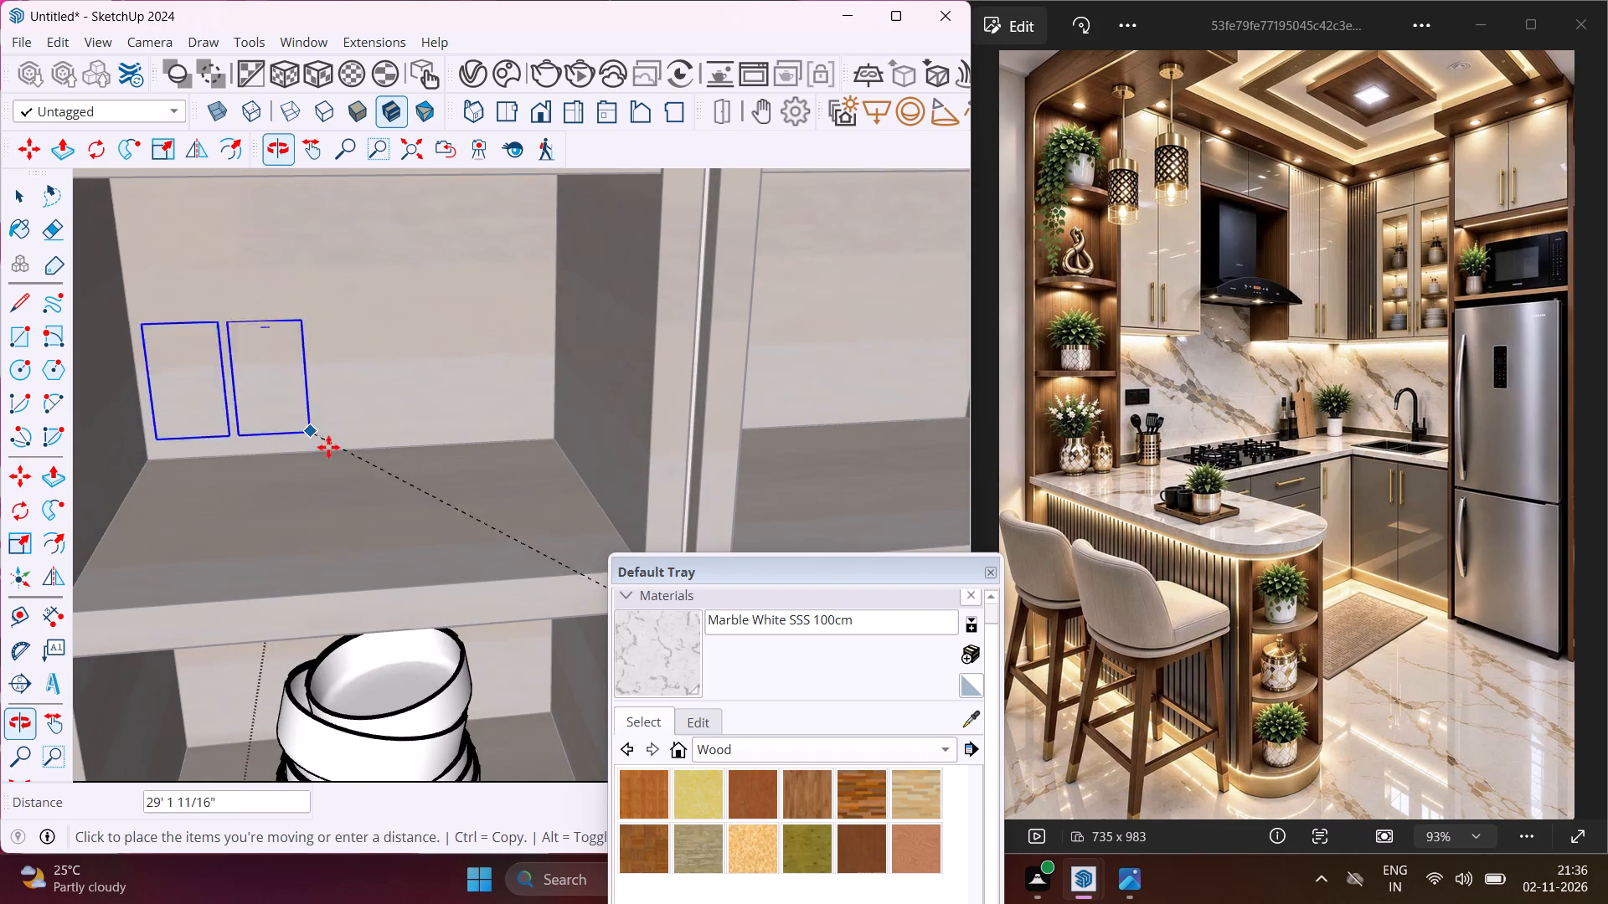
pyautogui.click(444, 526)
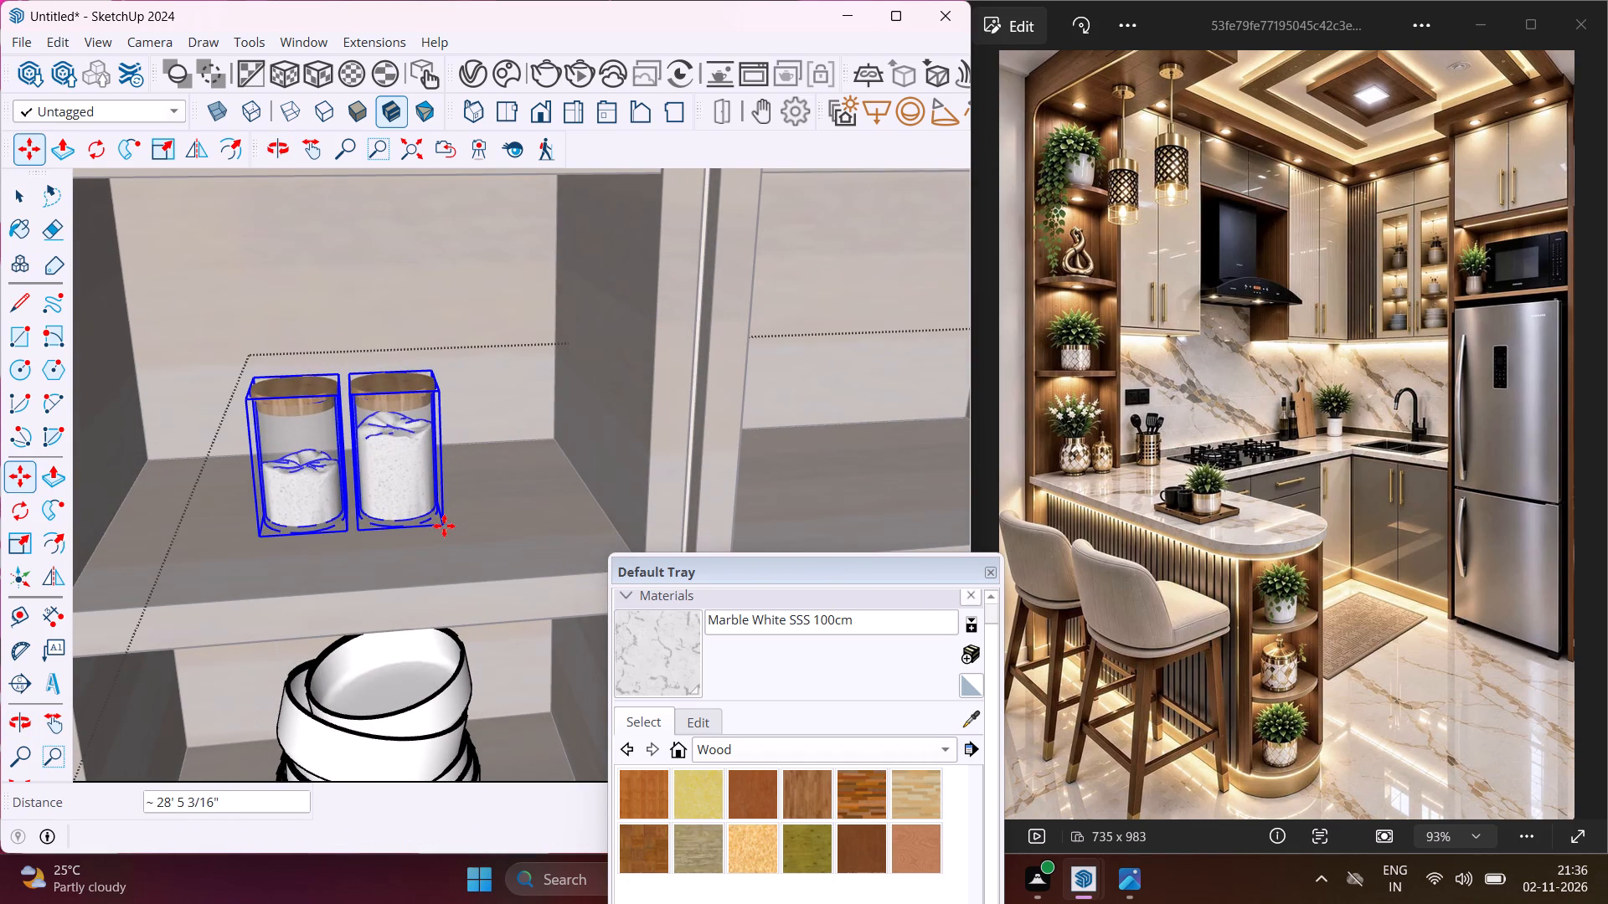
# Scale the two wooden-lidded glass jars up uniformly by a factor of about 1.47.
pyautogui.scroll(-3, 465, 506)
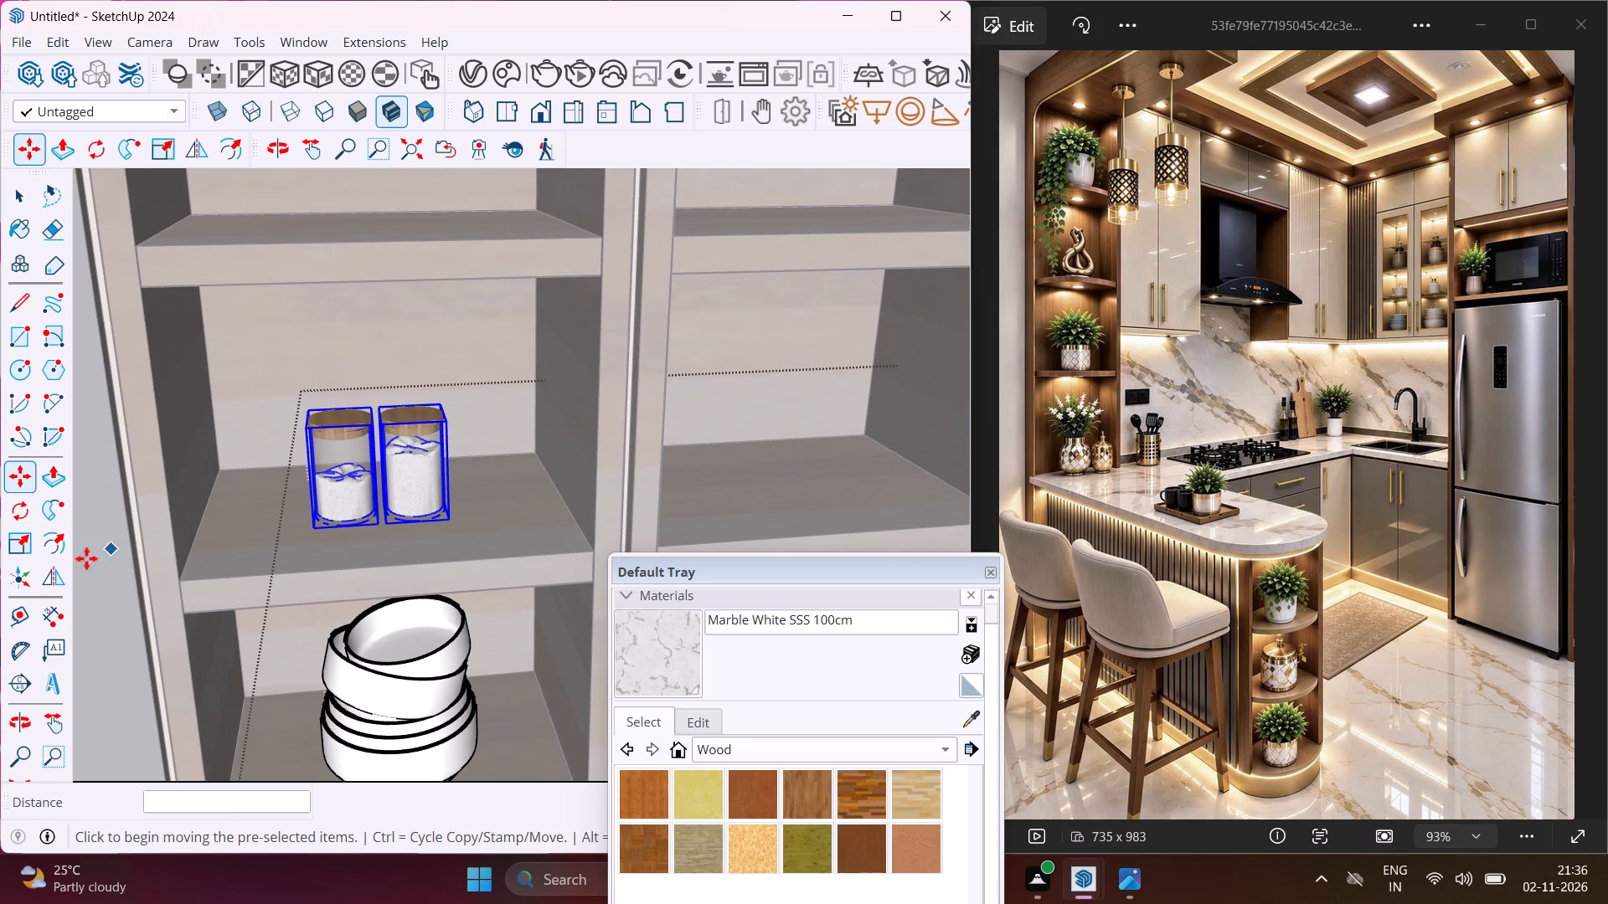
pyautogui.click(23, 551)
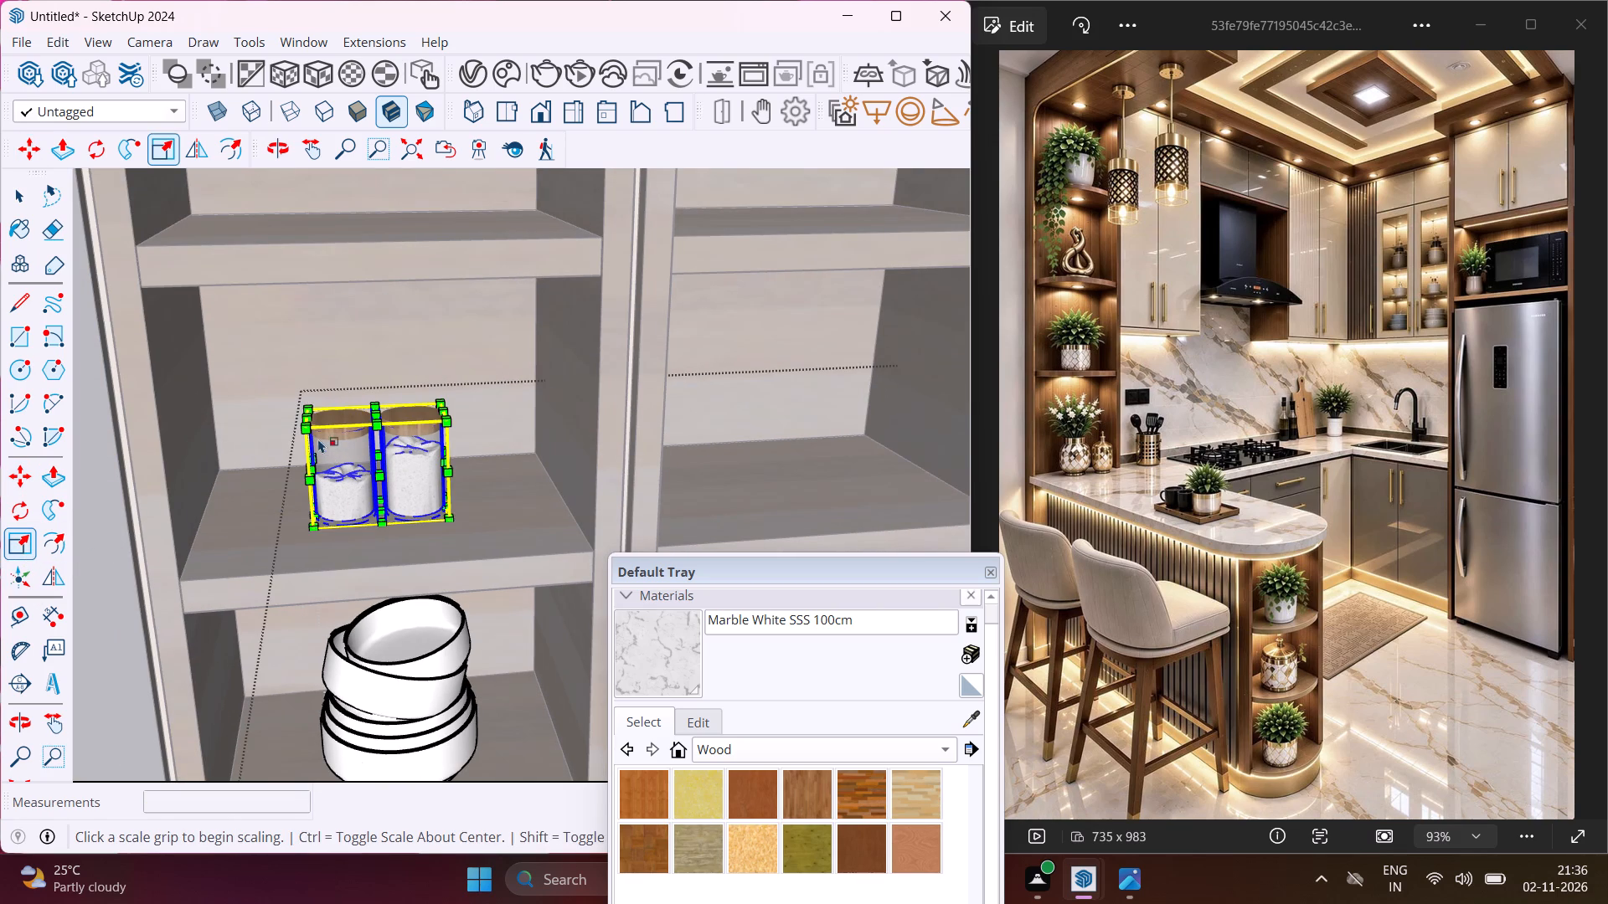
pyautogui.click(305, 436)
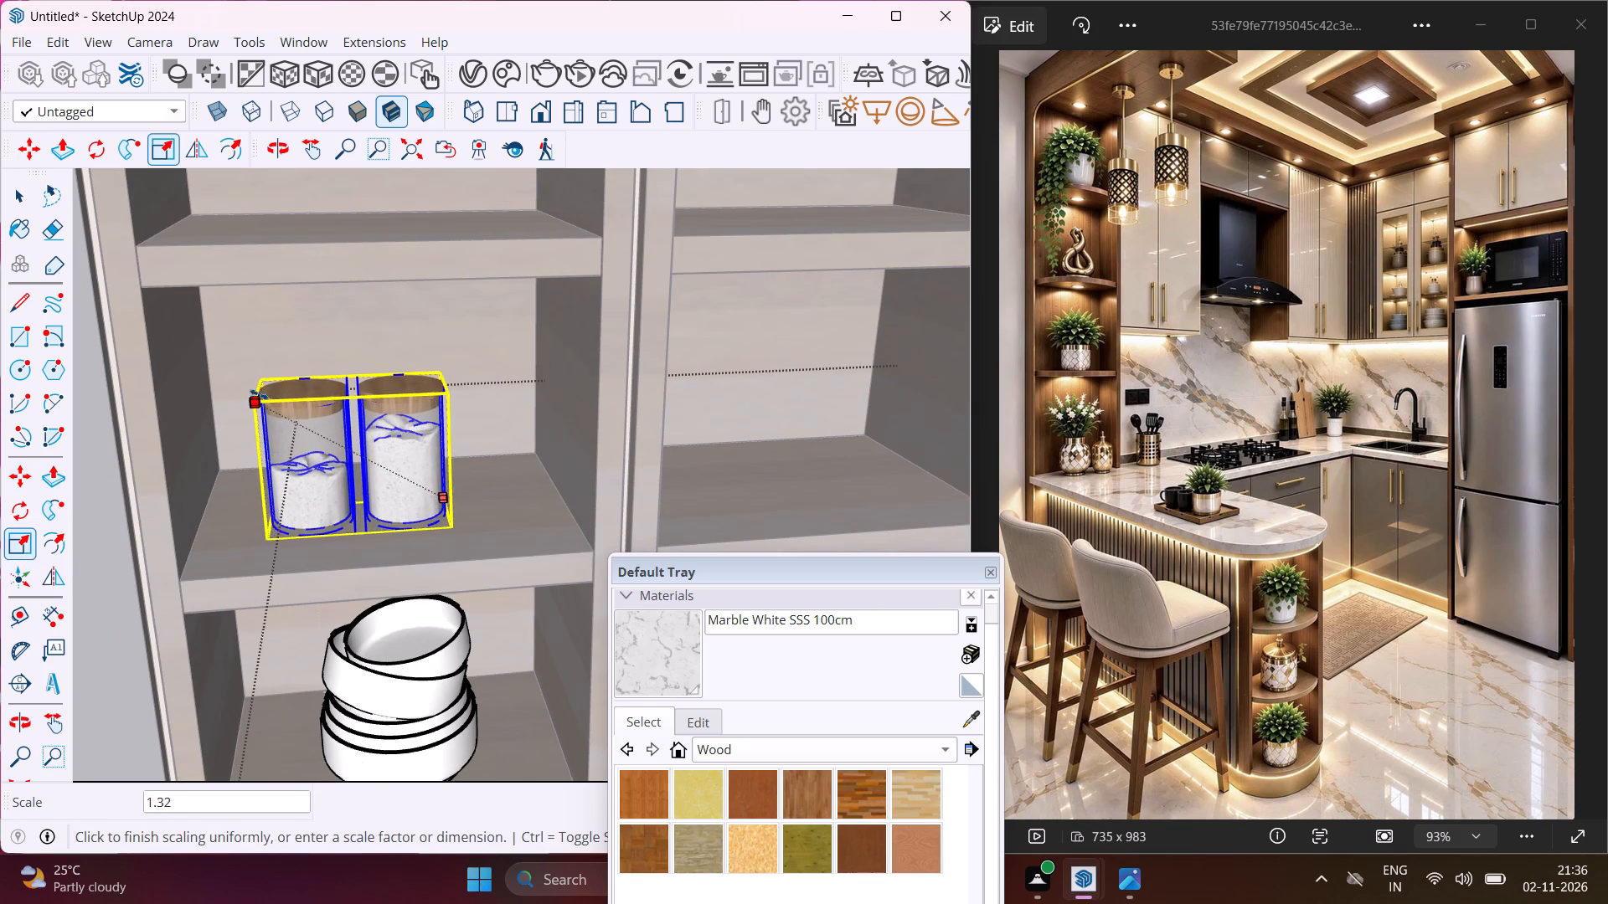
pyautogui.click(241, 369)
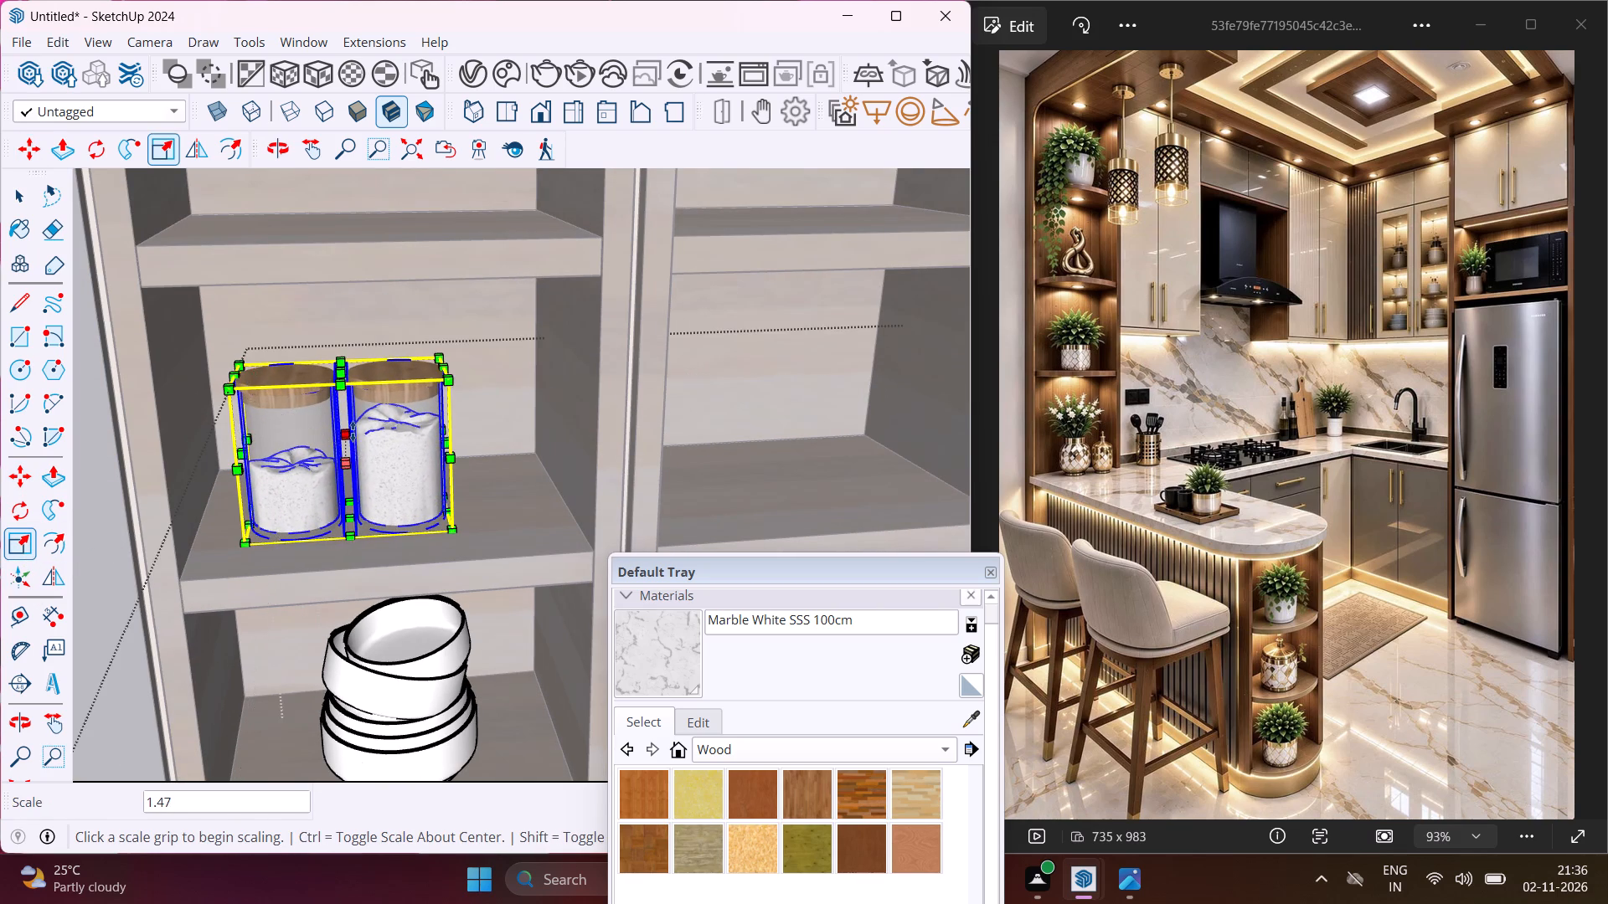
# Shift the enlarged pair of glass jars about 1 5/16" along the shelf toward the middle of its compartment.
pyautogui.scroll(-5, 353, 431)
pyautogui.press('m')
pyautogui.scroll(3, 430, 496)
pyautogui.click(430, 496)
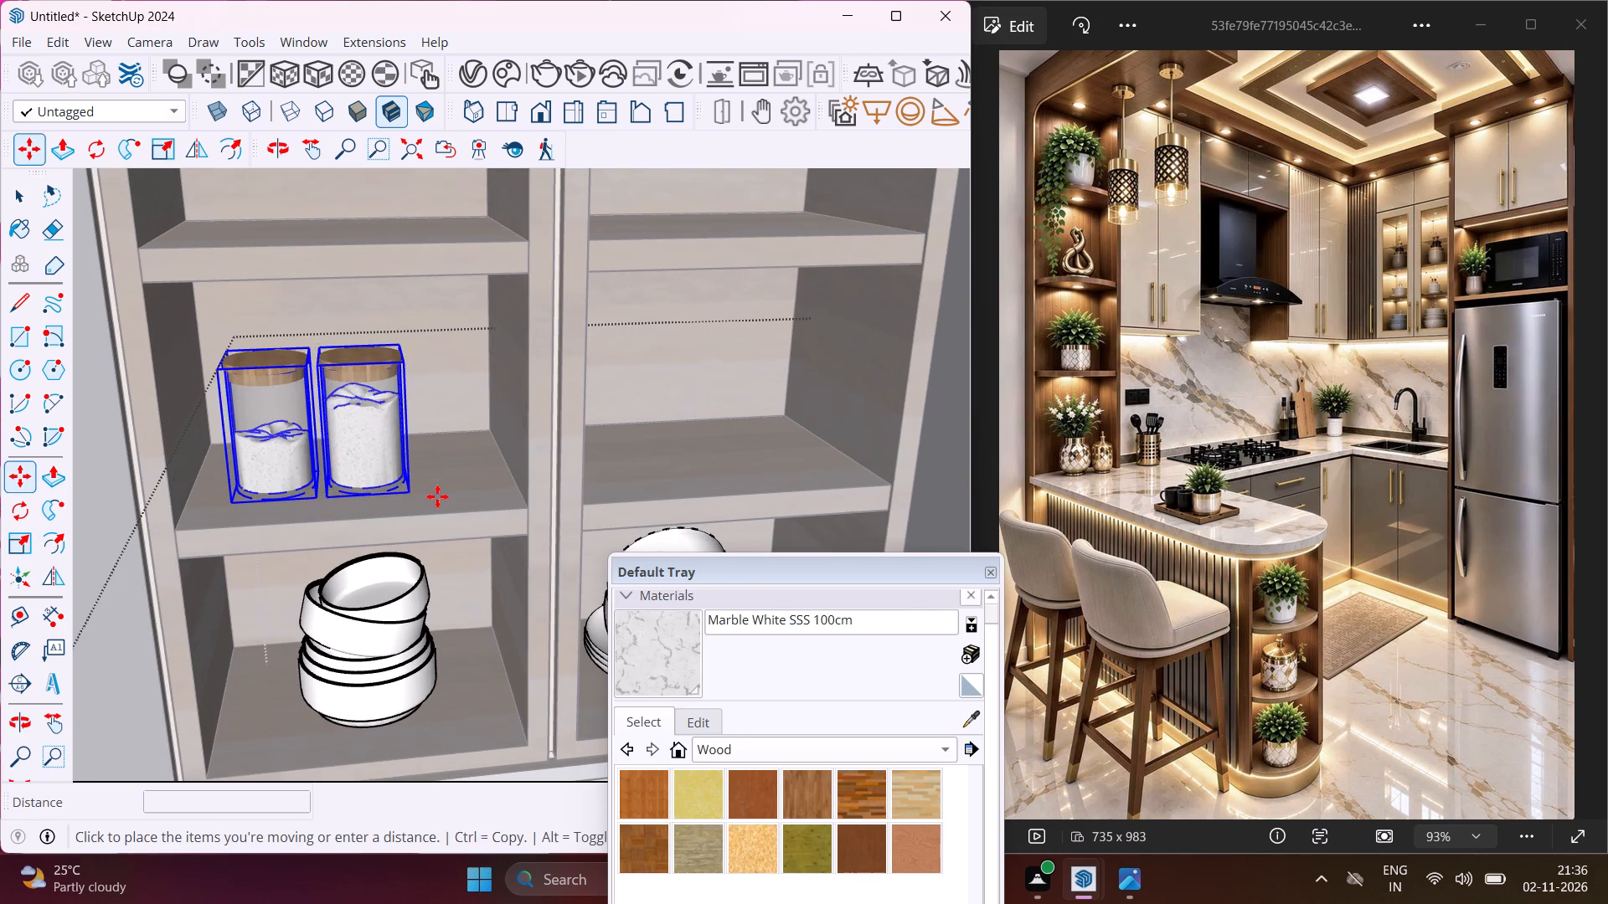
pyautogui.click(461, 491)
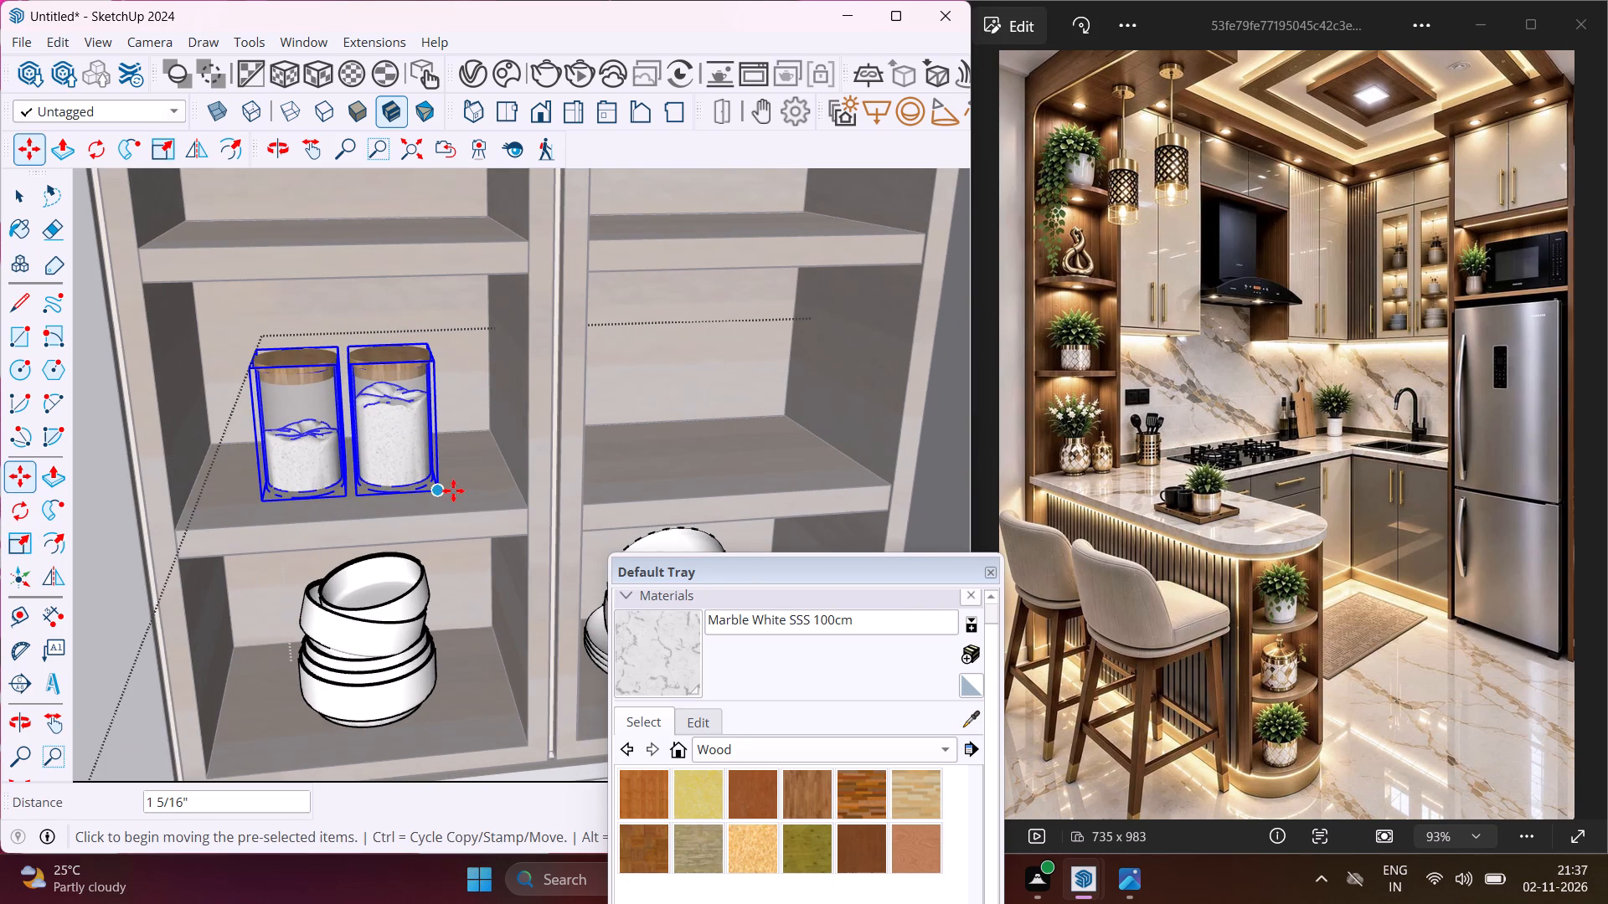
# Copy the pair of glass jars about 1' 4 5/8" across into the adjacent middle compartment beside the microwave unit.
pyautogui.click(453, 491)
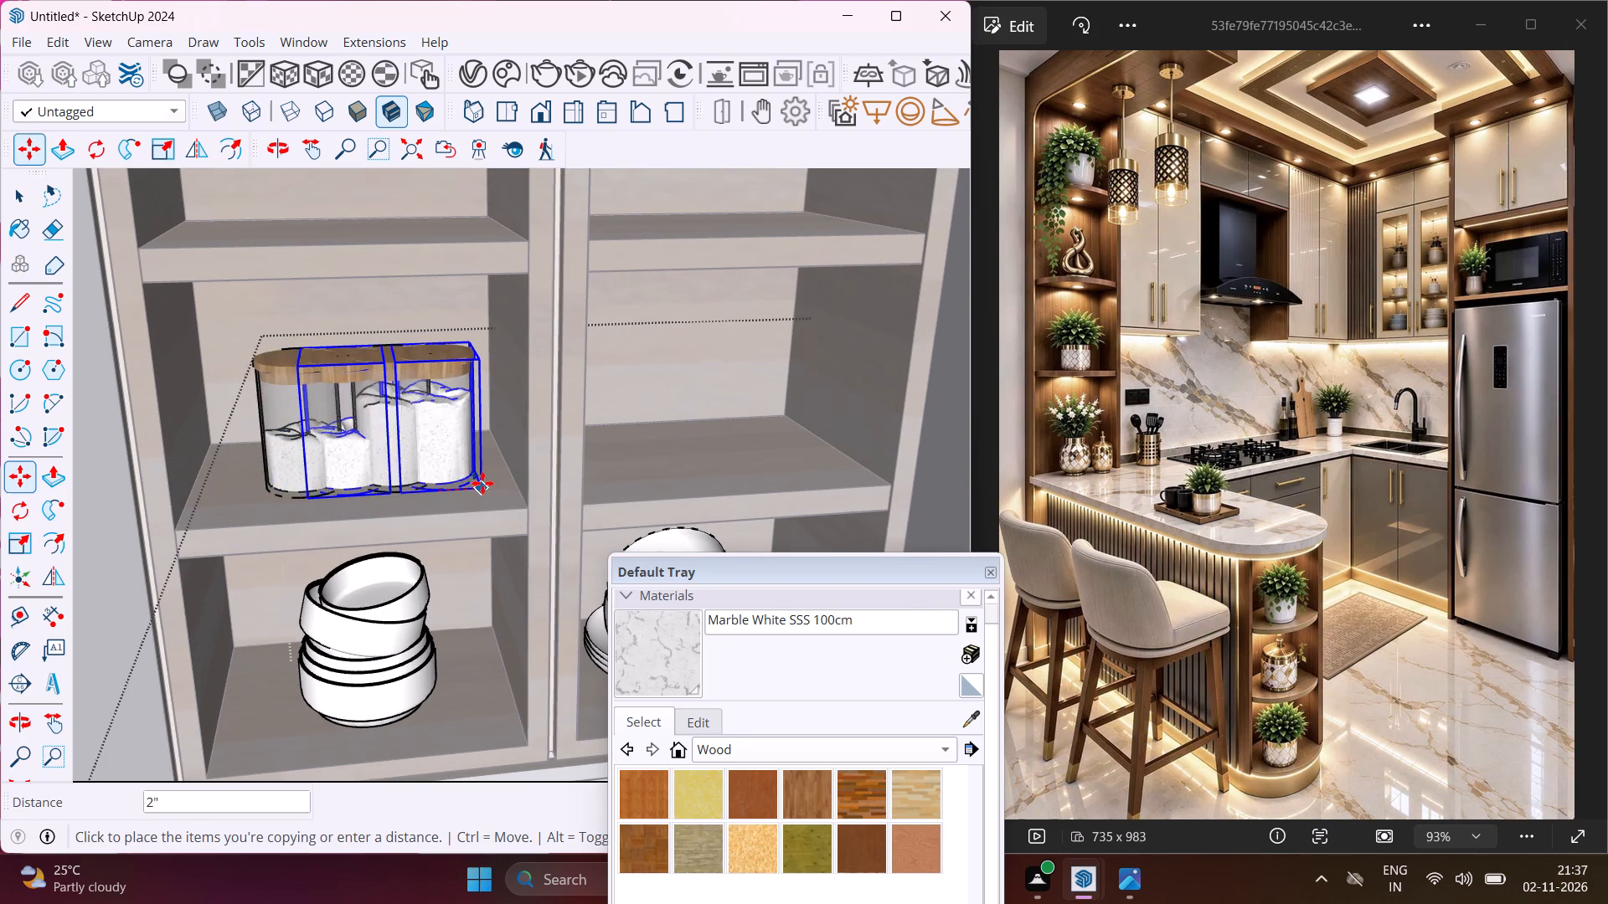
pyautogui.scroll(-4, 482, 483)
pyautogui.scroll(2, 649, 474)
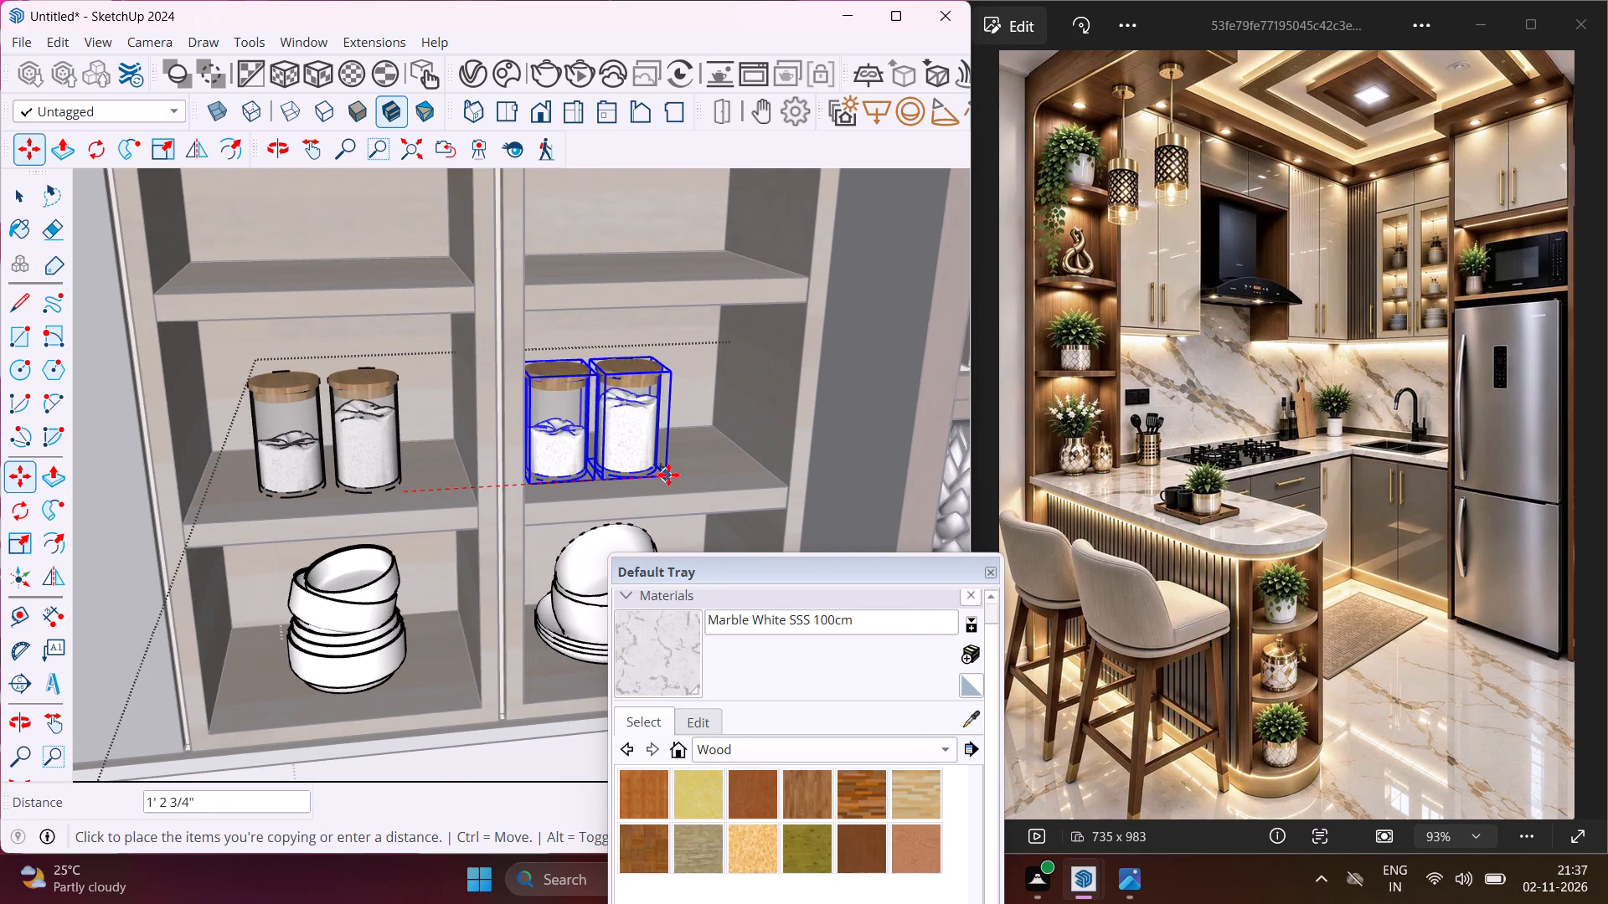
pyautogui.click(697, 467)
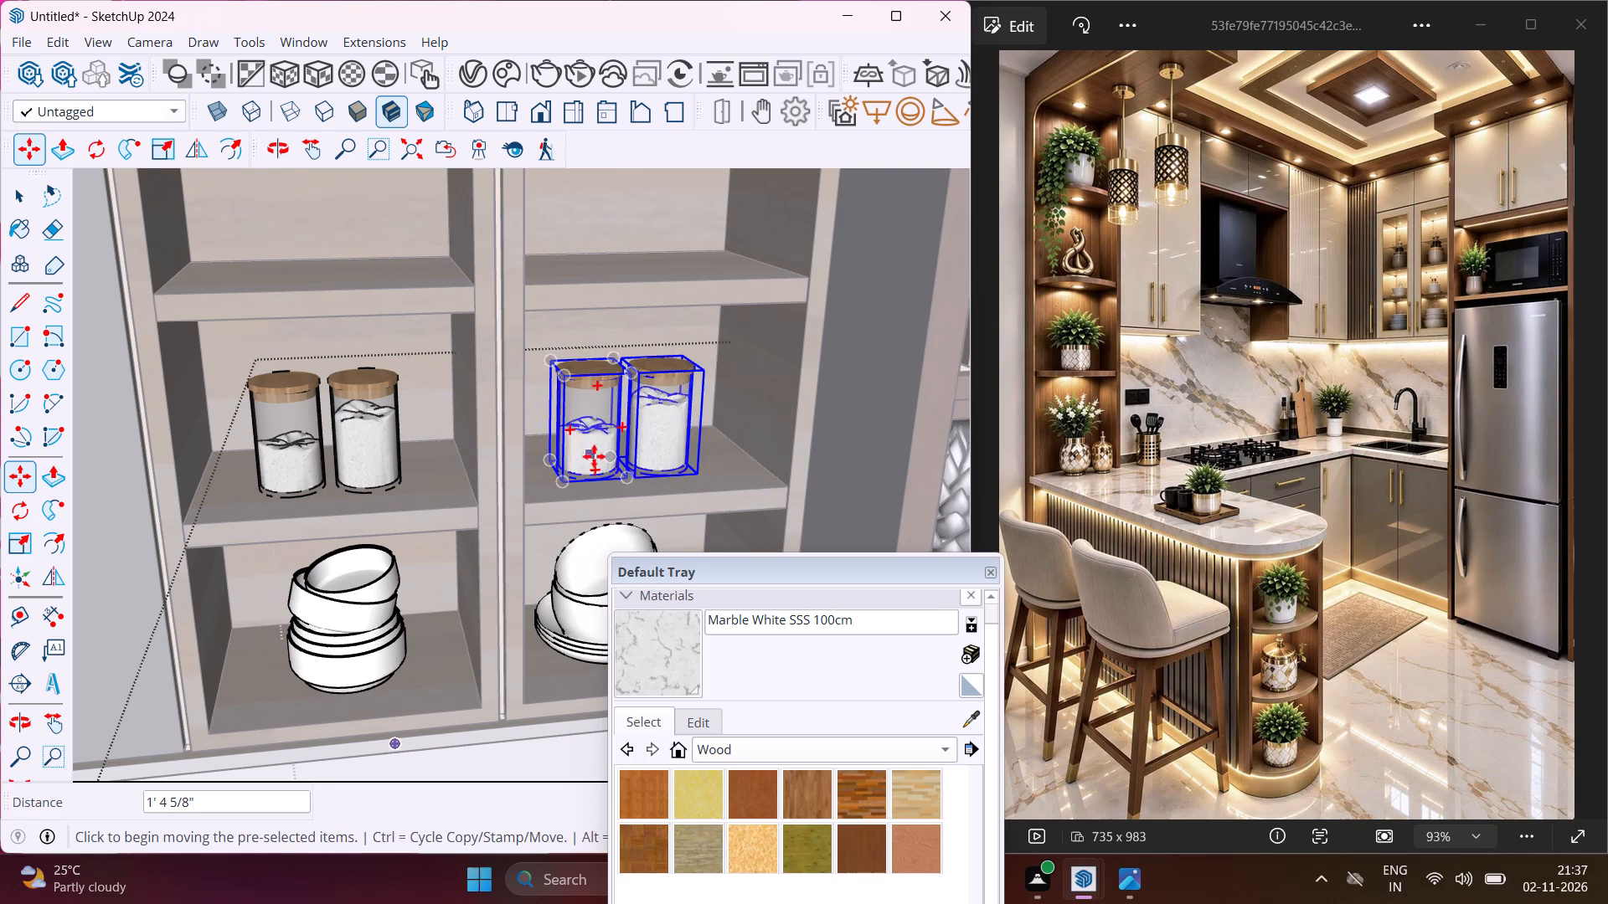
# Move the white tea and coffee clip-top jars from the utensils set into the top glass cabinet compartment farther from the microwave.
pyautogui.scroll(-1, 594, 456)
pyautogui.moveTo(590, 456); pyautogui.dragTo(507, 362, button='middle')
pyautogui.scroll(-7, 475, 337)
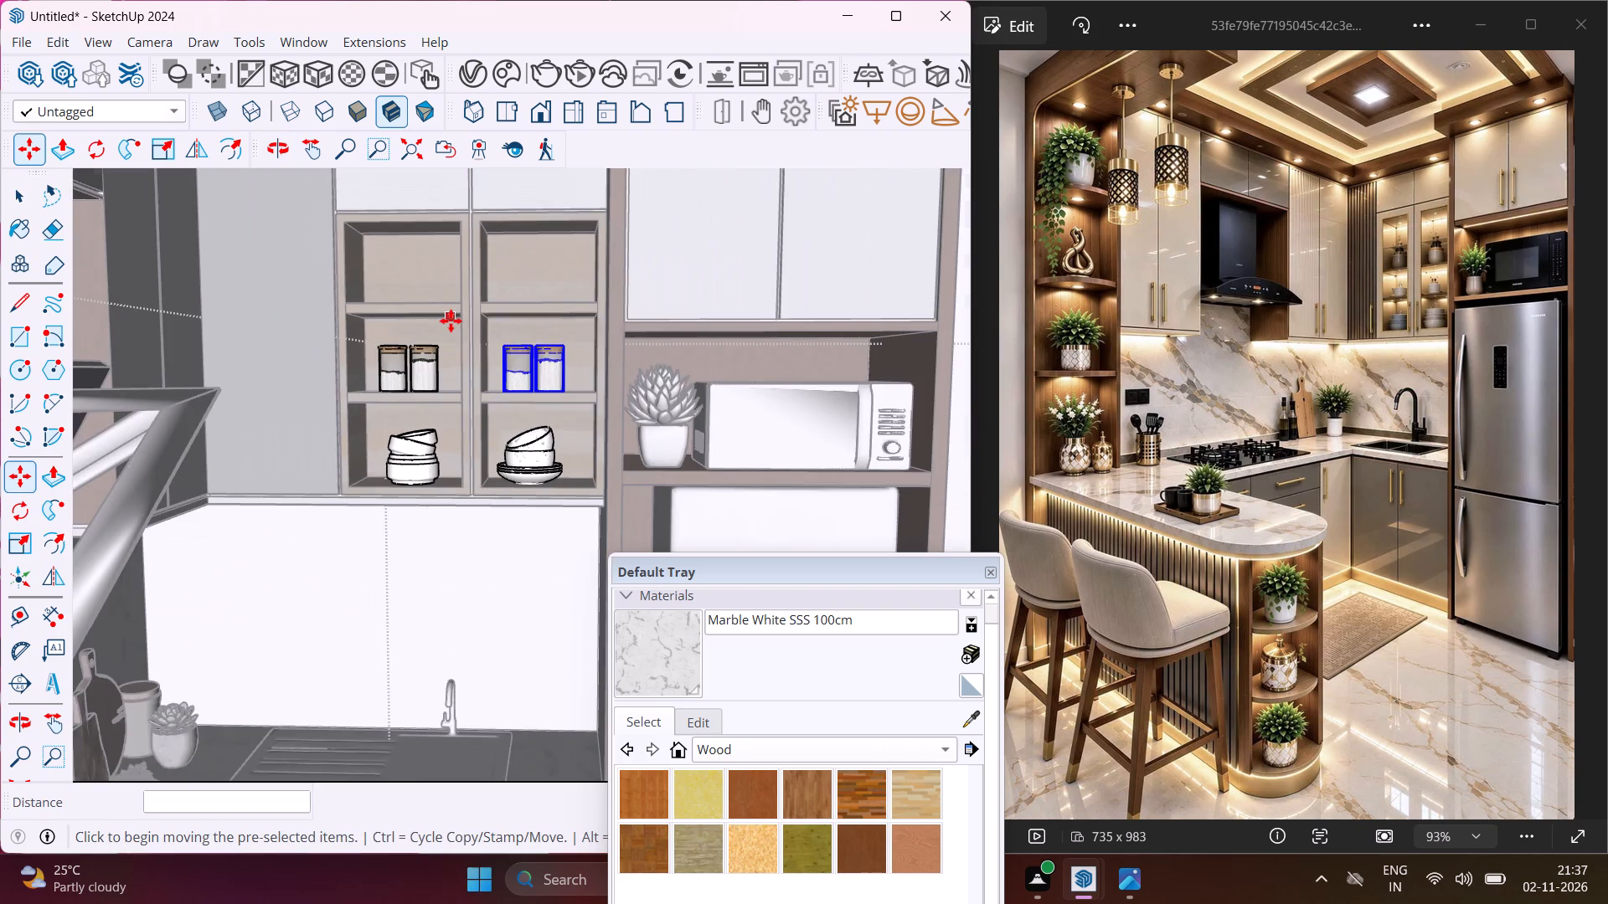
pyautogui.scroll(-16, 451, 321)
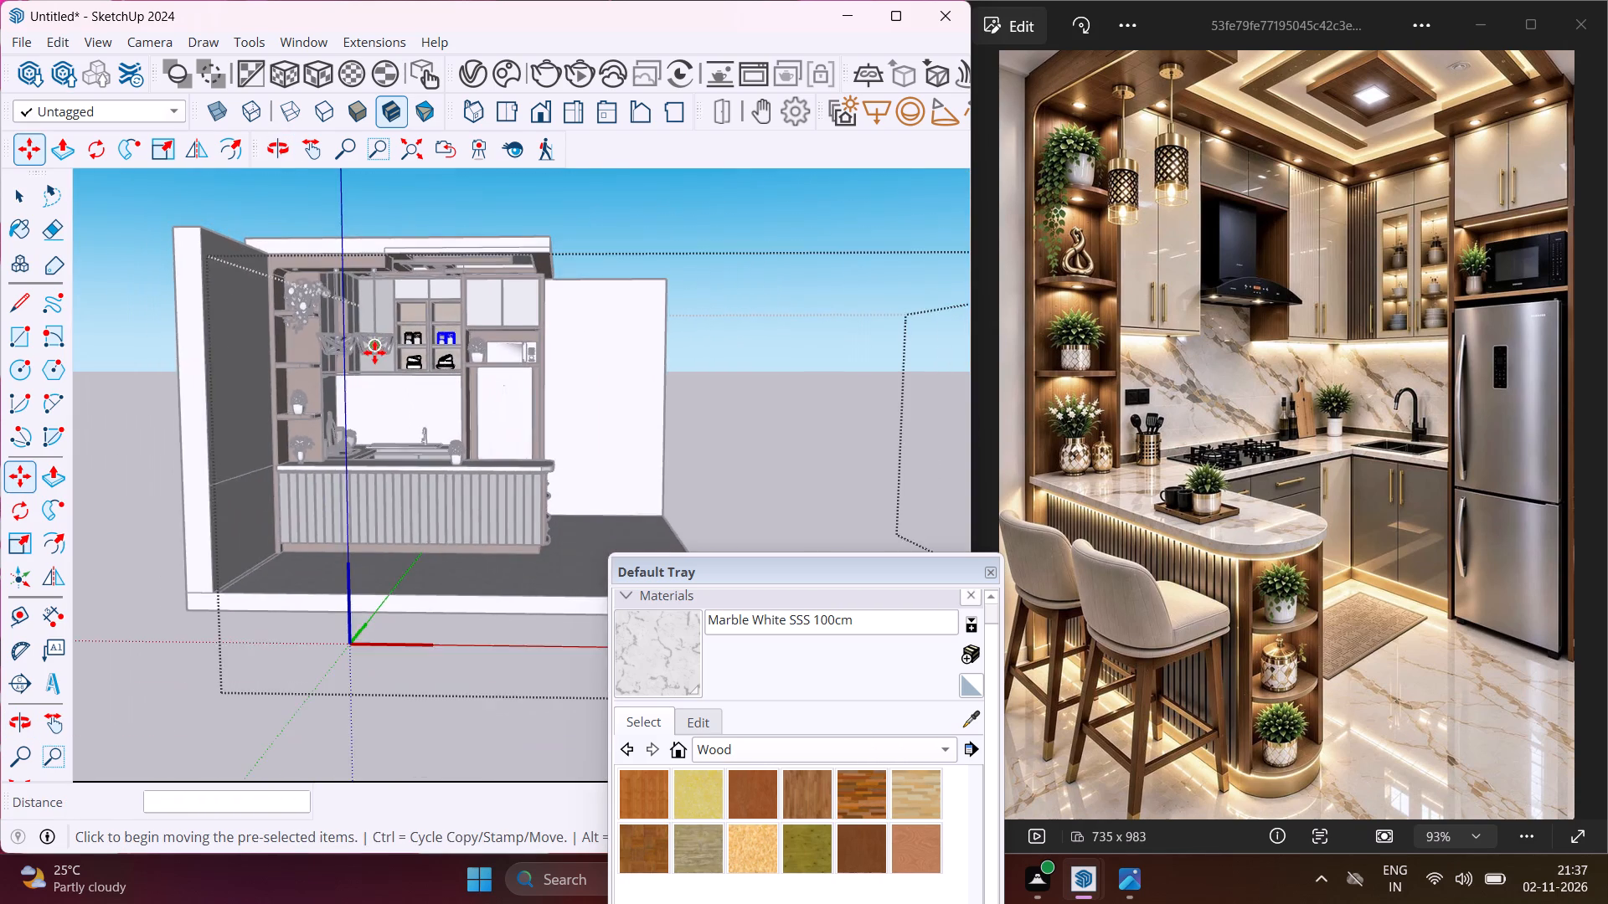
pyautogui.scroll(-4, 374, 352)
pyautogui.press('Escape')
pyautogui.press('space')
pyautogui.scroll(-5, 451, 363)
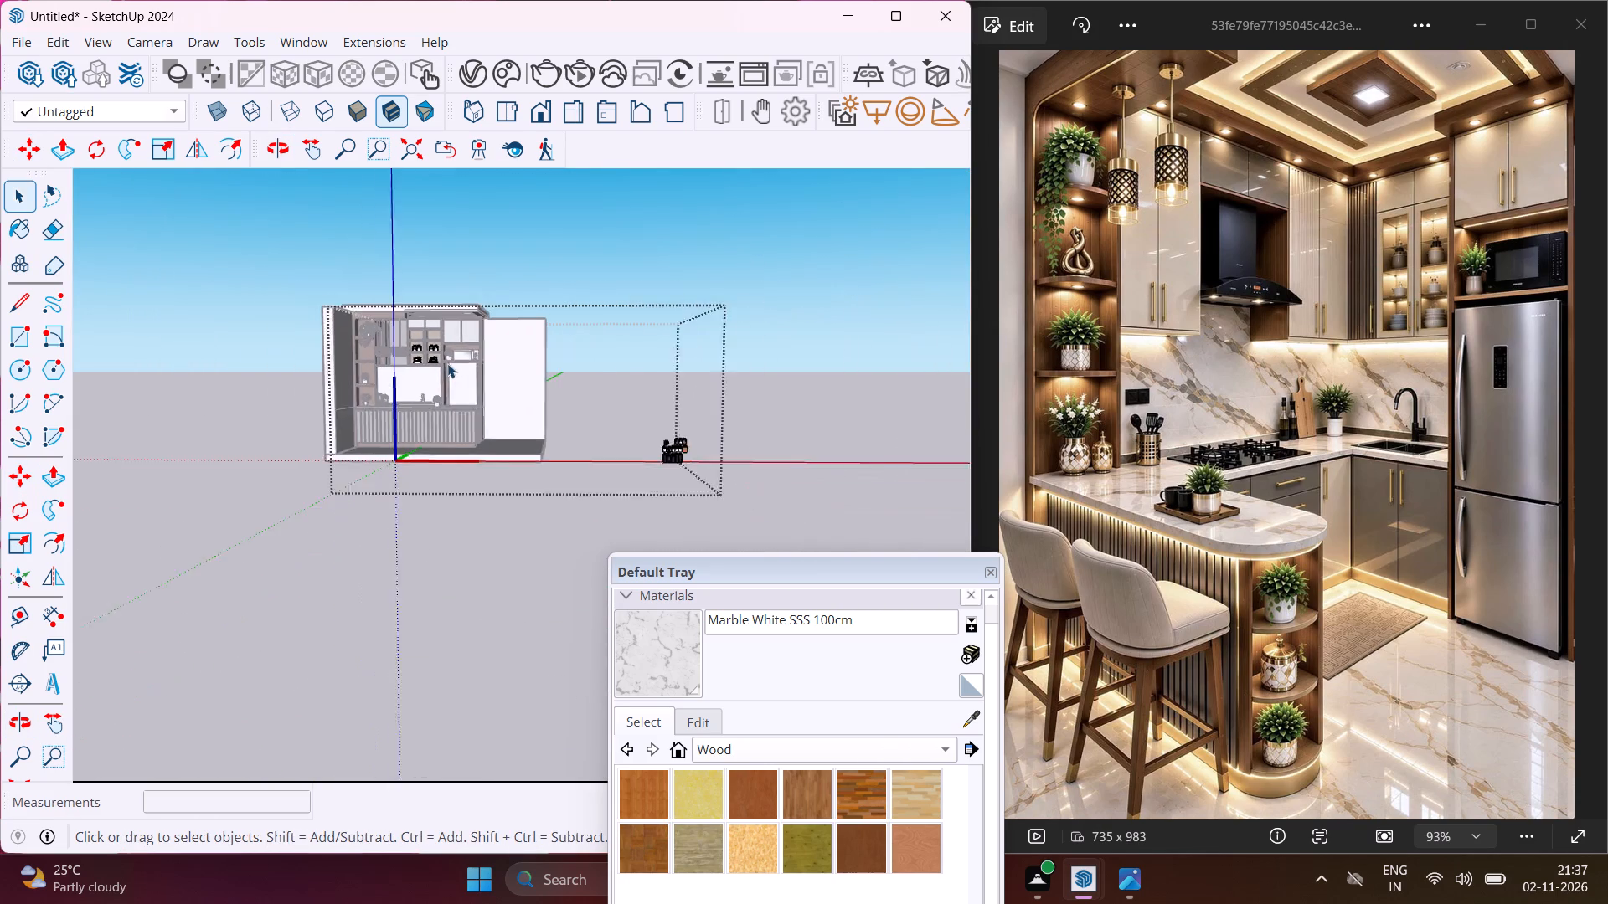
pyautogui.moveTo(596, 421); pyautogui.dragTo(600, 493, button='middle')
pyautogui.scroll(-1, 597, 429)
pyautogui.scroll(8, 702, 510)
pyautogui.scroll(16, 632, 463)
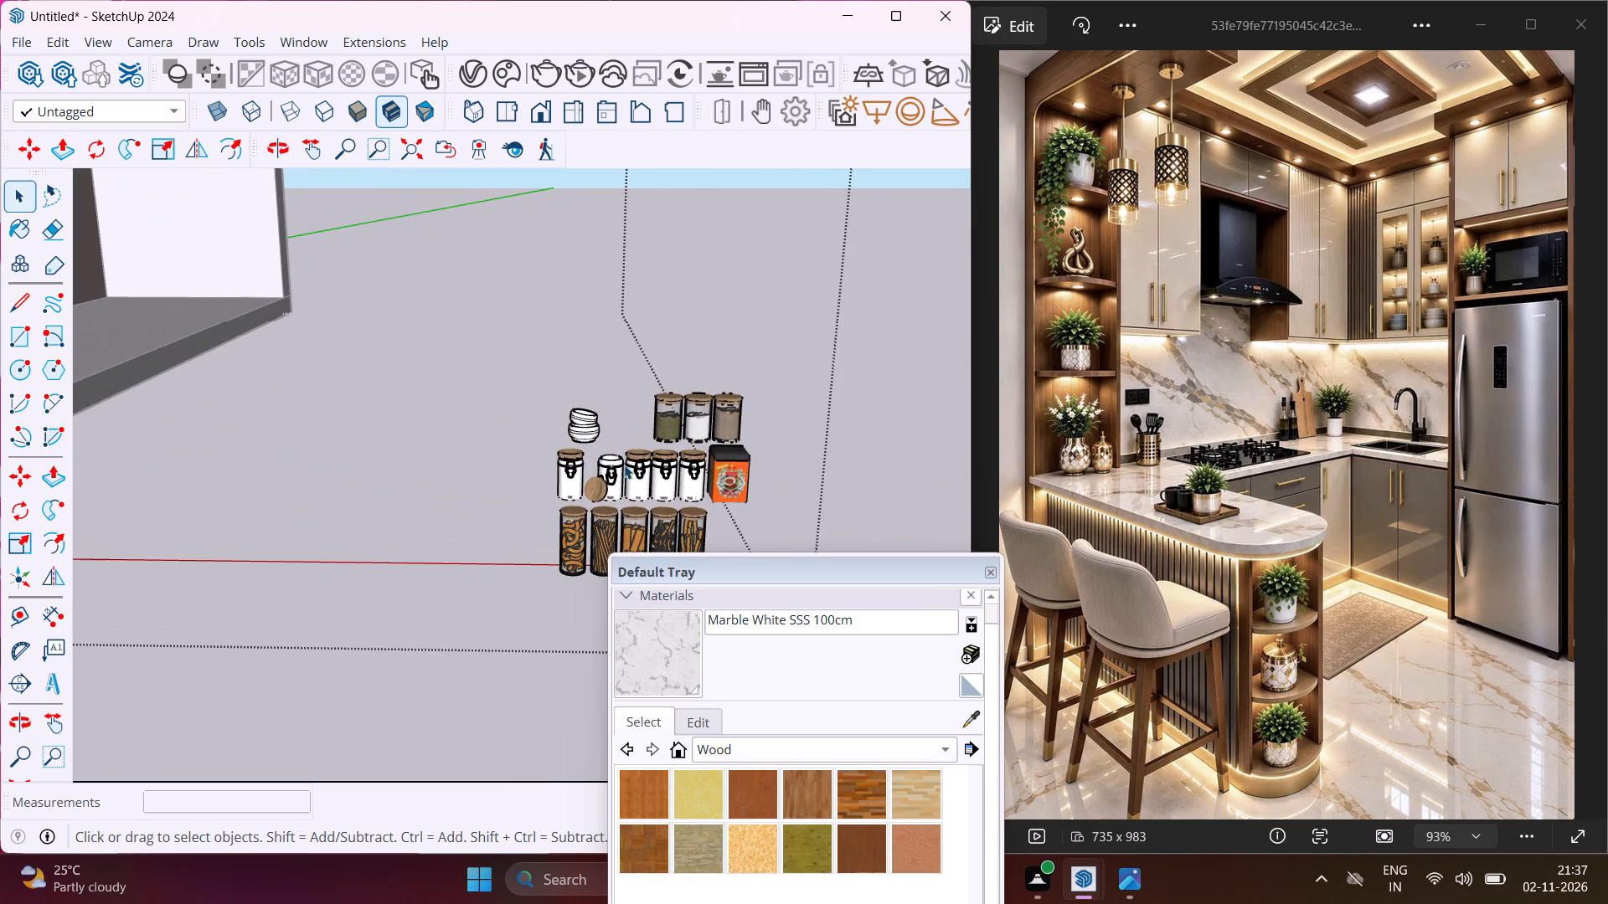
pyautogui.scroll(5, 624, 465)
pyautogui.click(648, 484)
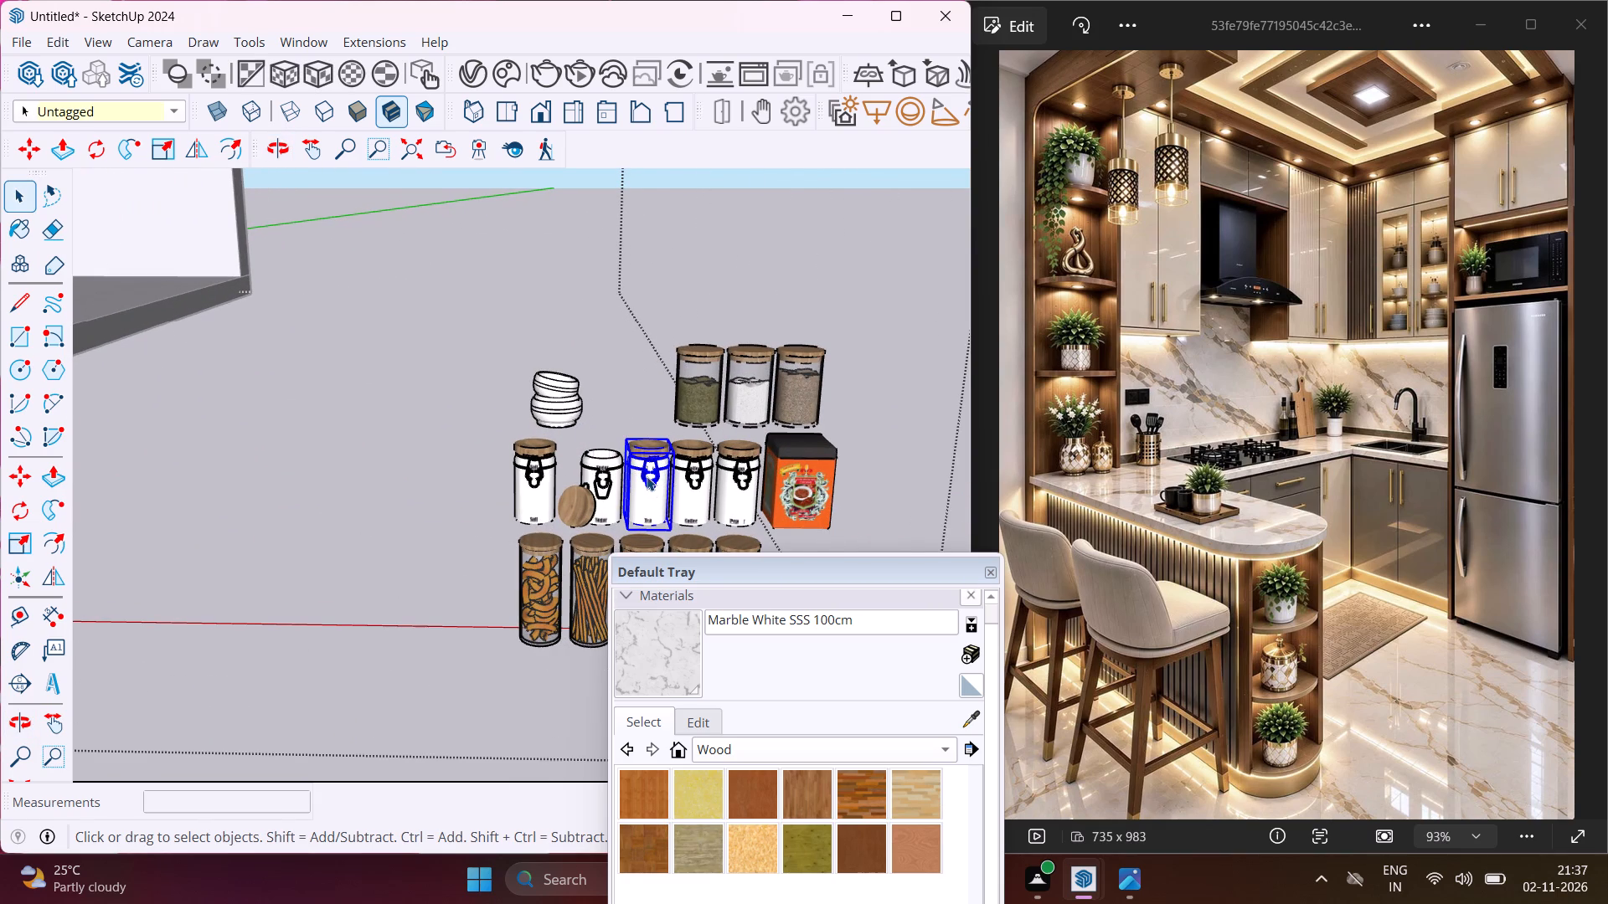
pyautogui.keyDown('ctrl'); pyautogui.click(696, 474); pyautogui.keyUp('ctrl')
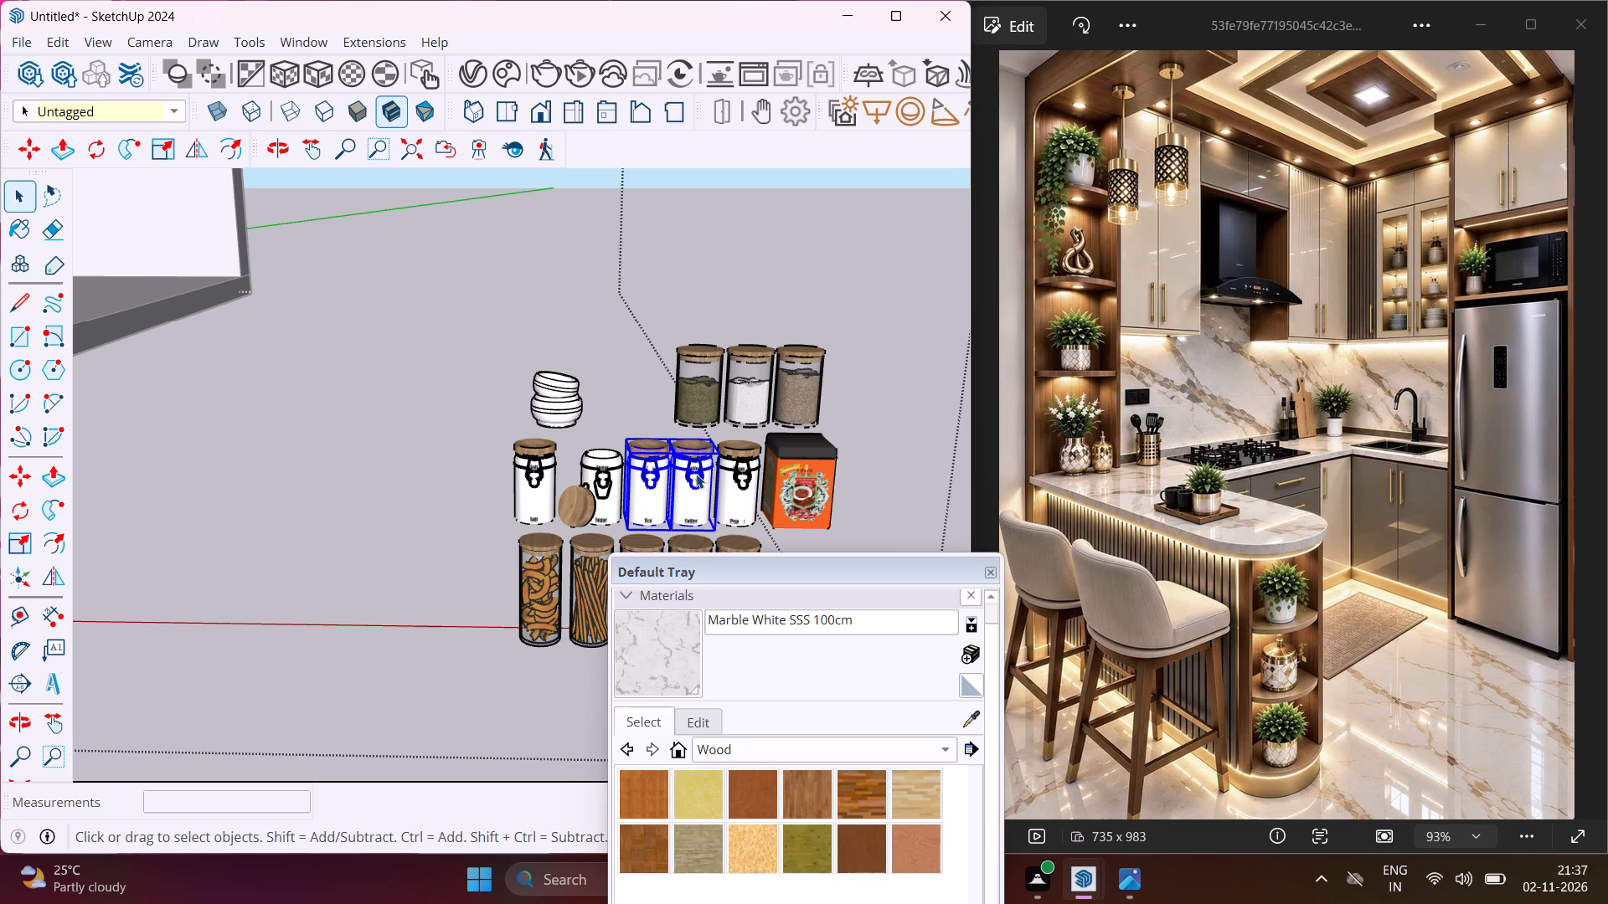
pyautogui.press('m')
pyautogui.scroll(2, 699, 513)
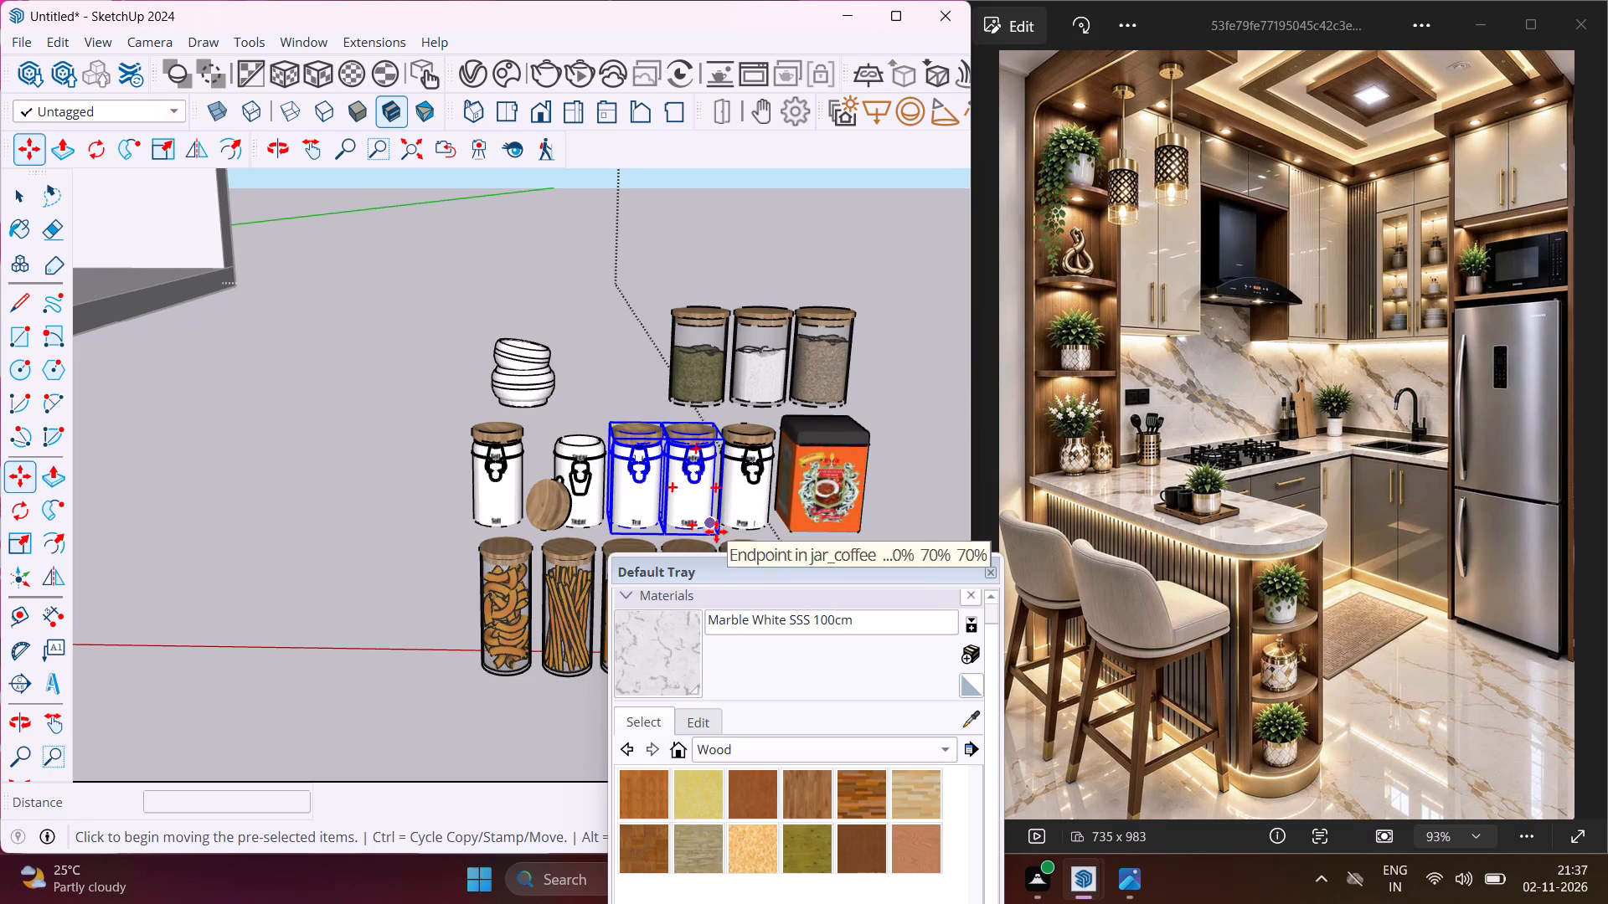
pyautogui.click(716, 534)
pyautogui.scroll(-11, 589, 429)
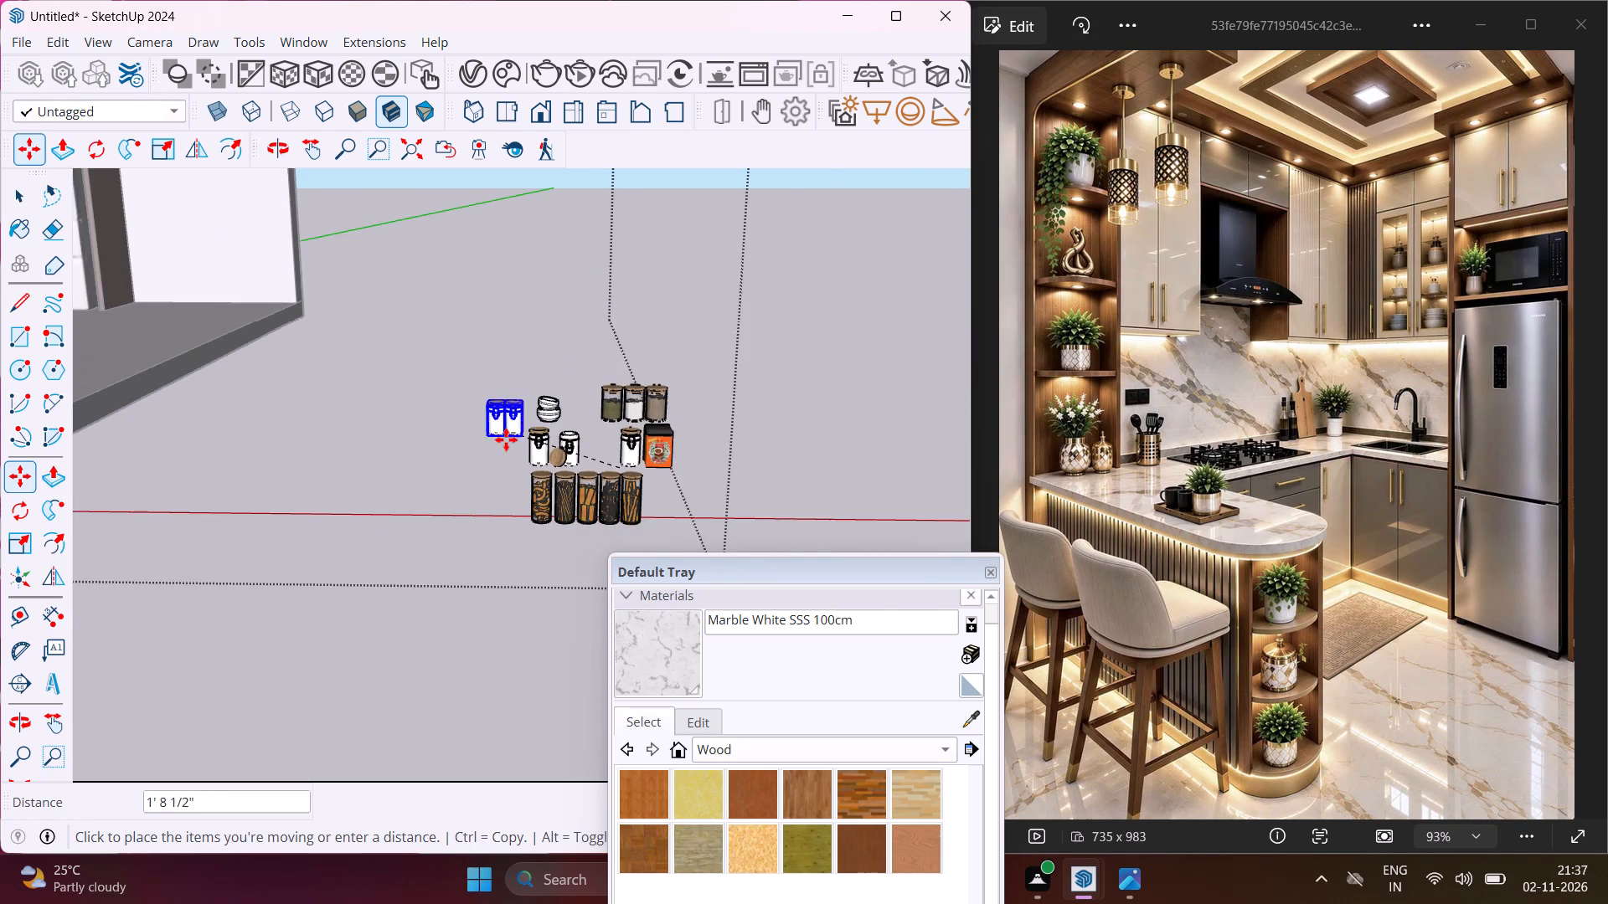
pyautogui.scroll(-6, 479, 444)
pyautogui.scroll(-11, 367, 485)
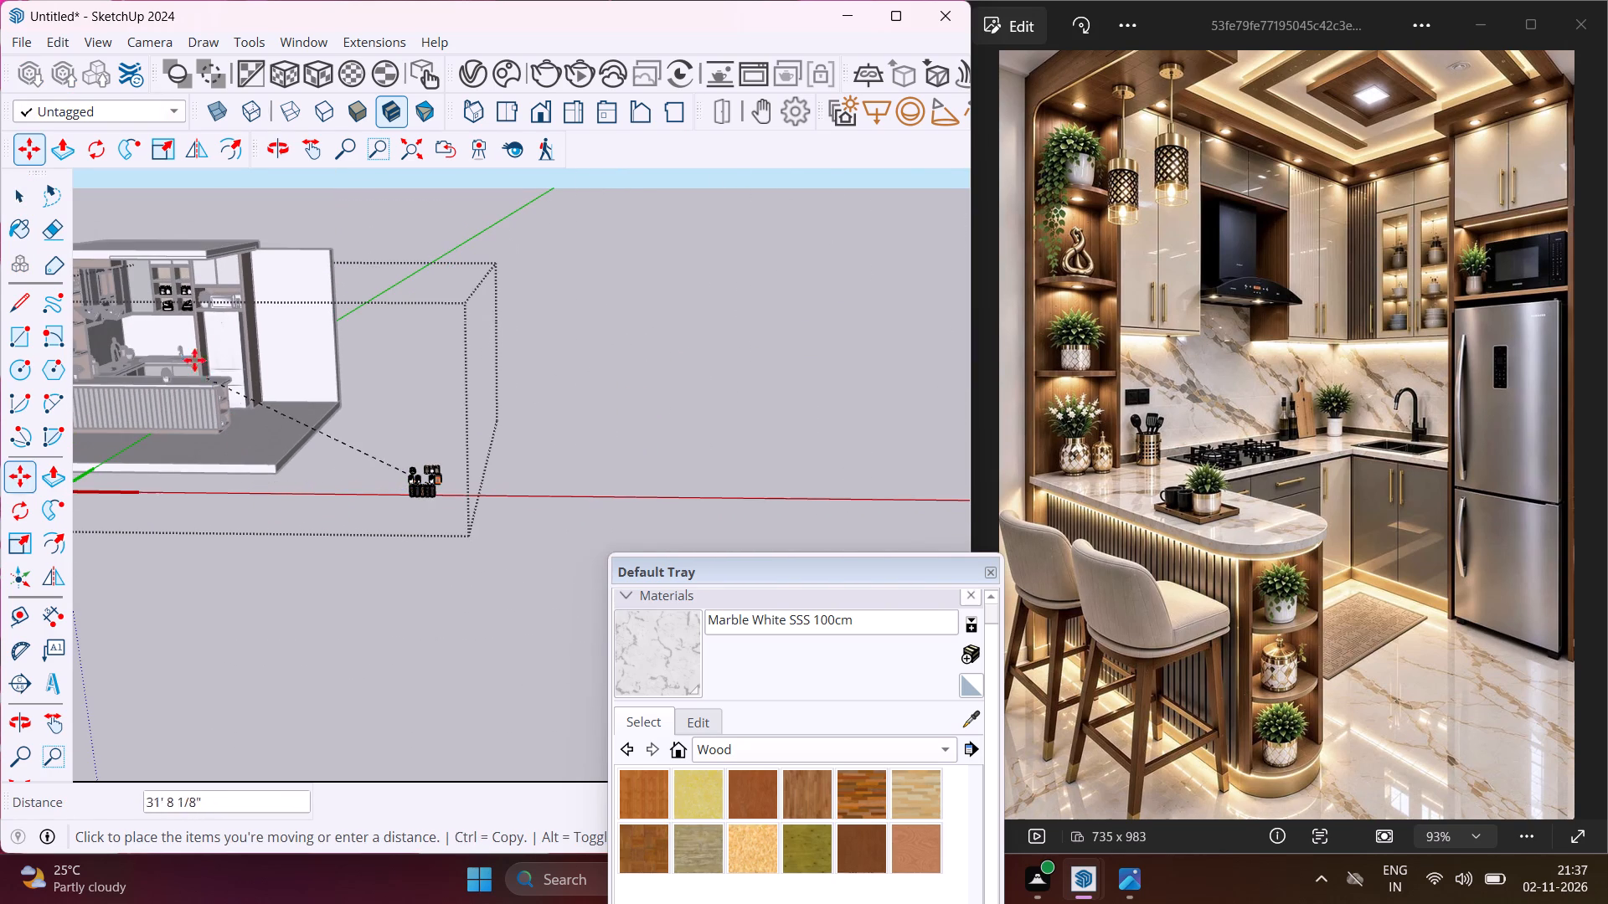
pyautogui.scroll(12, 154, 268)
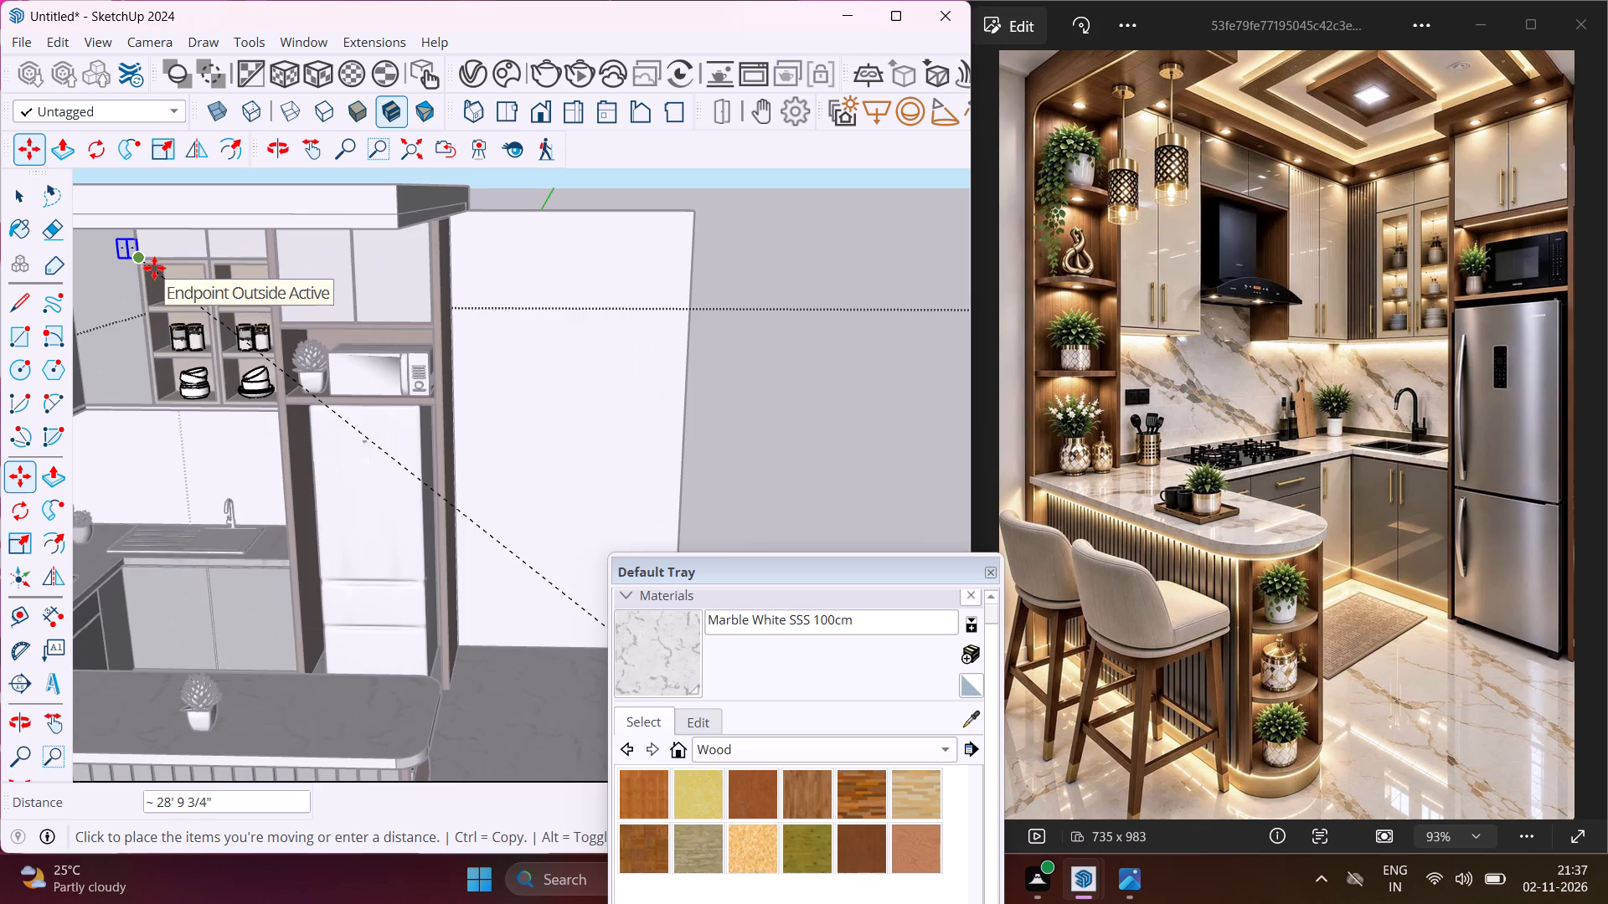
pyautogui.scroll(16, 159, 270)
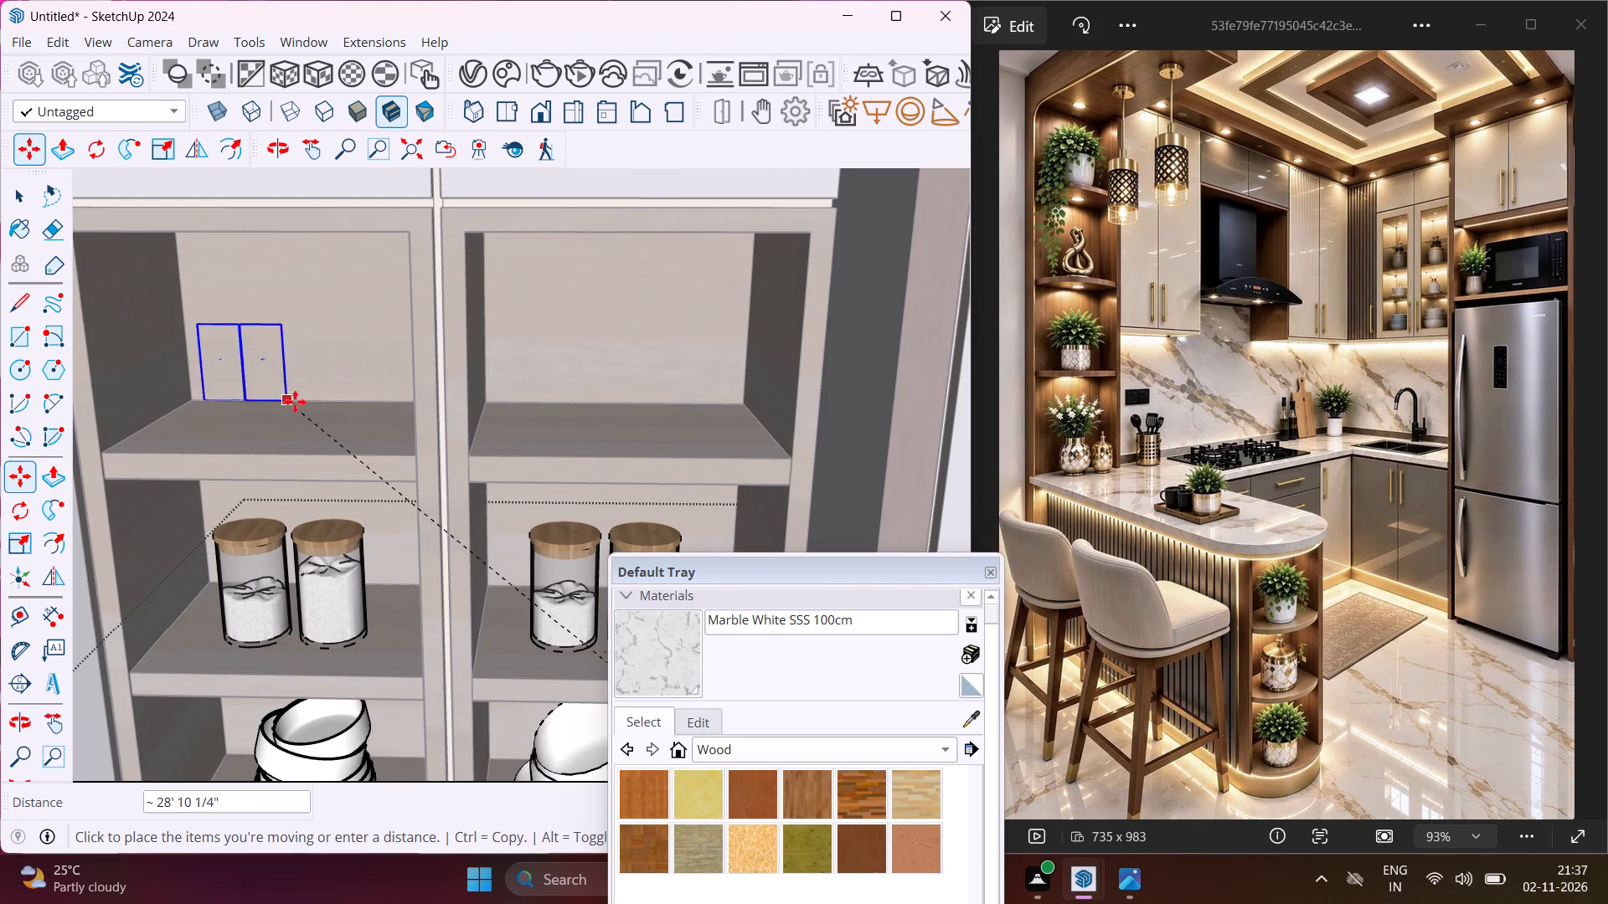
pyautogui.click(358, 438)
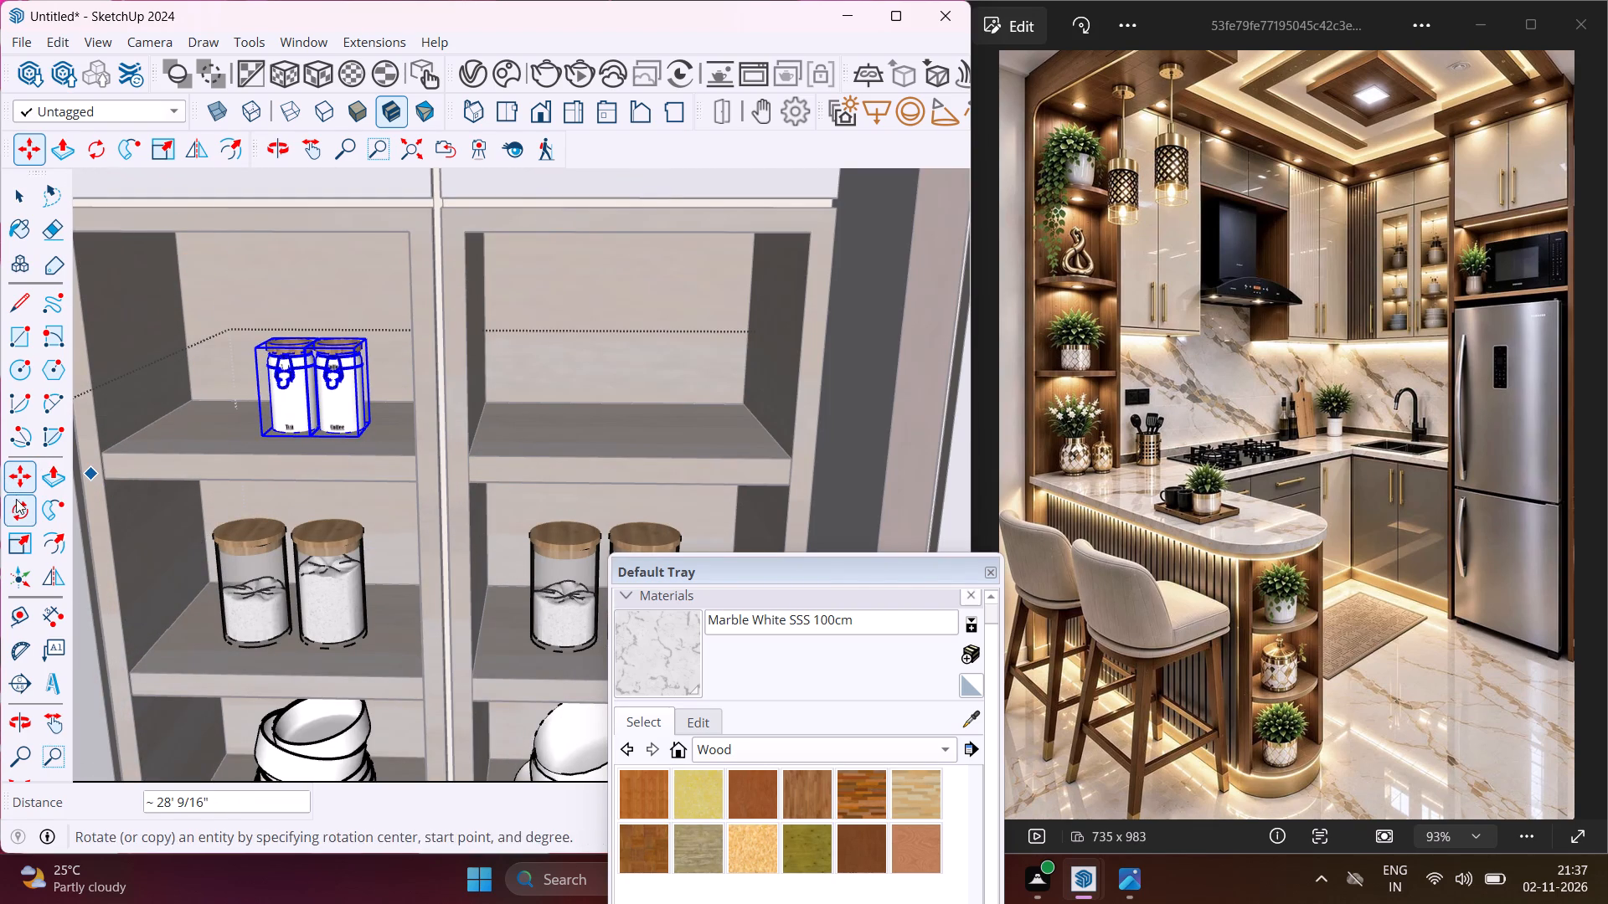
# Scale the pair of white tea and coffee jars up uniformly by a factor of about 1.73.
pyautogui.click(16, 537)
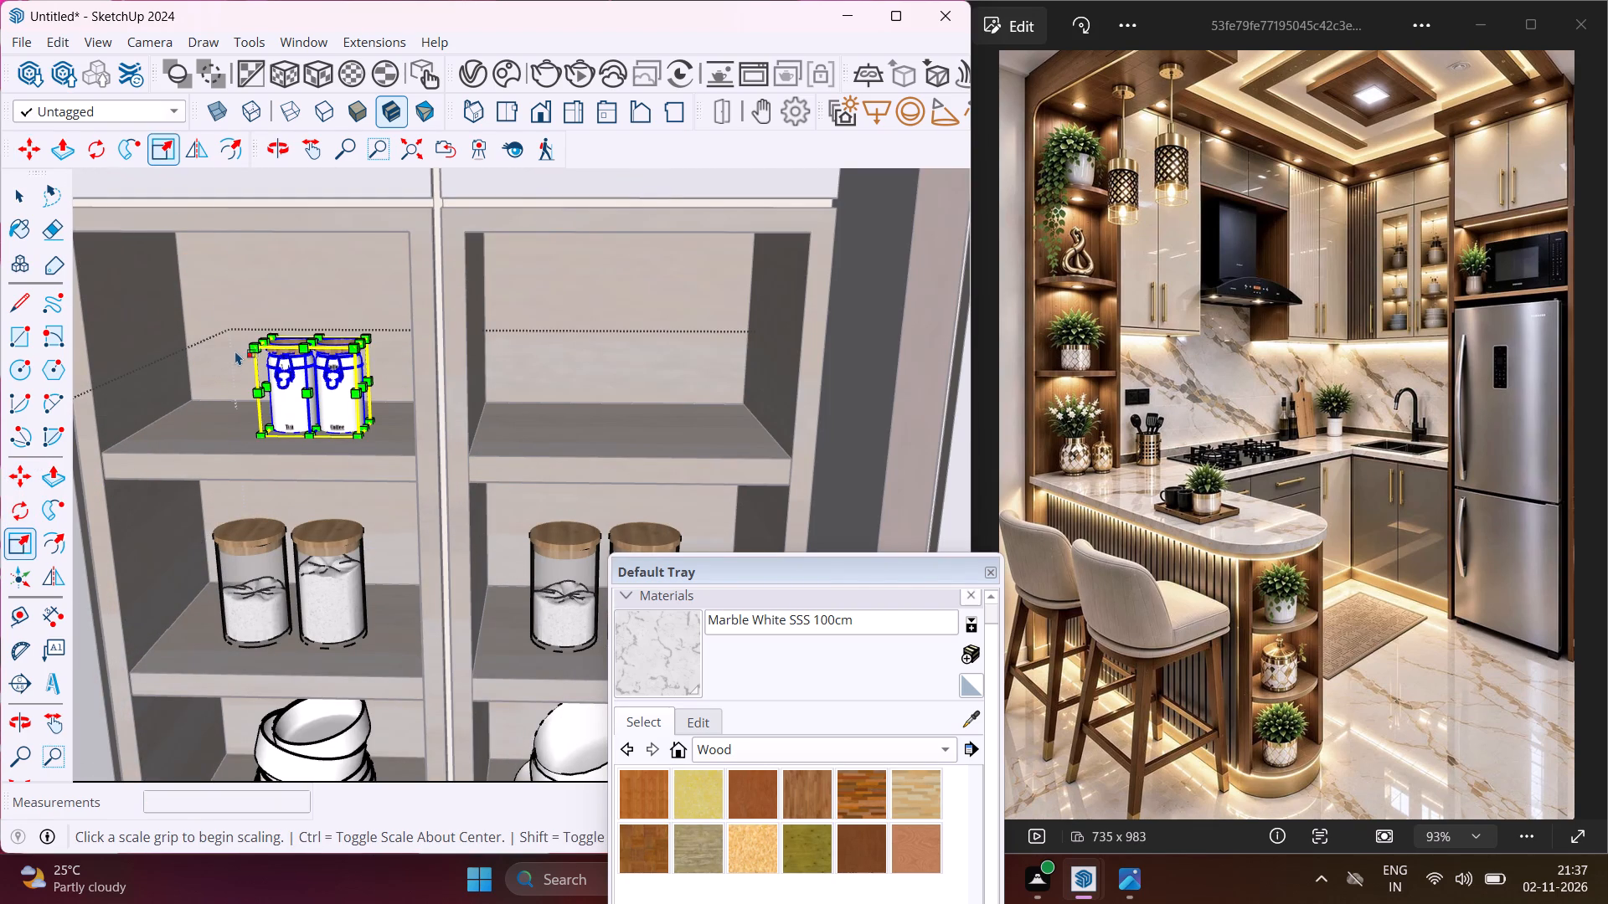
pyautogui.click(250, 349)
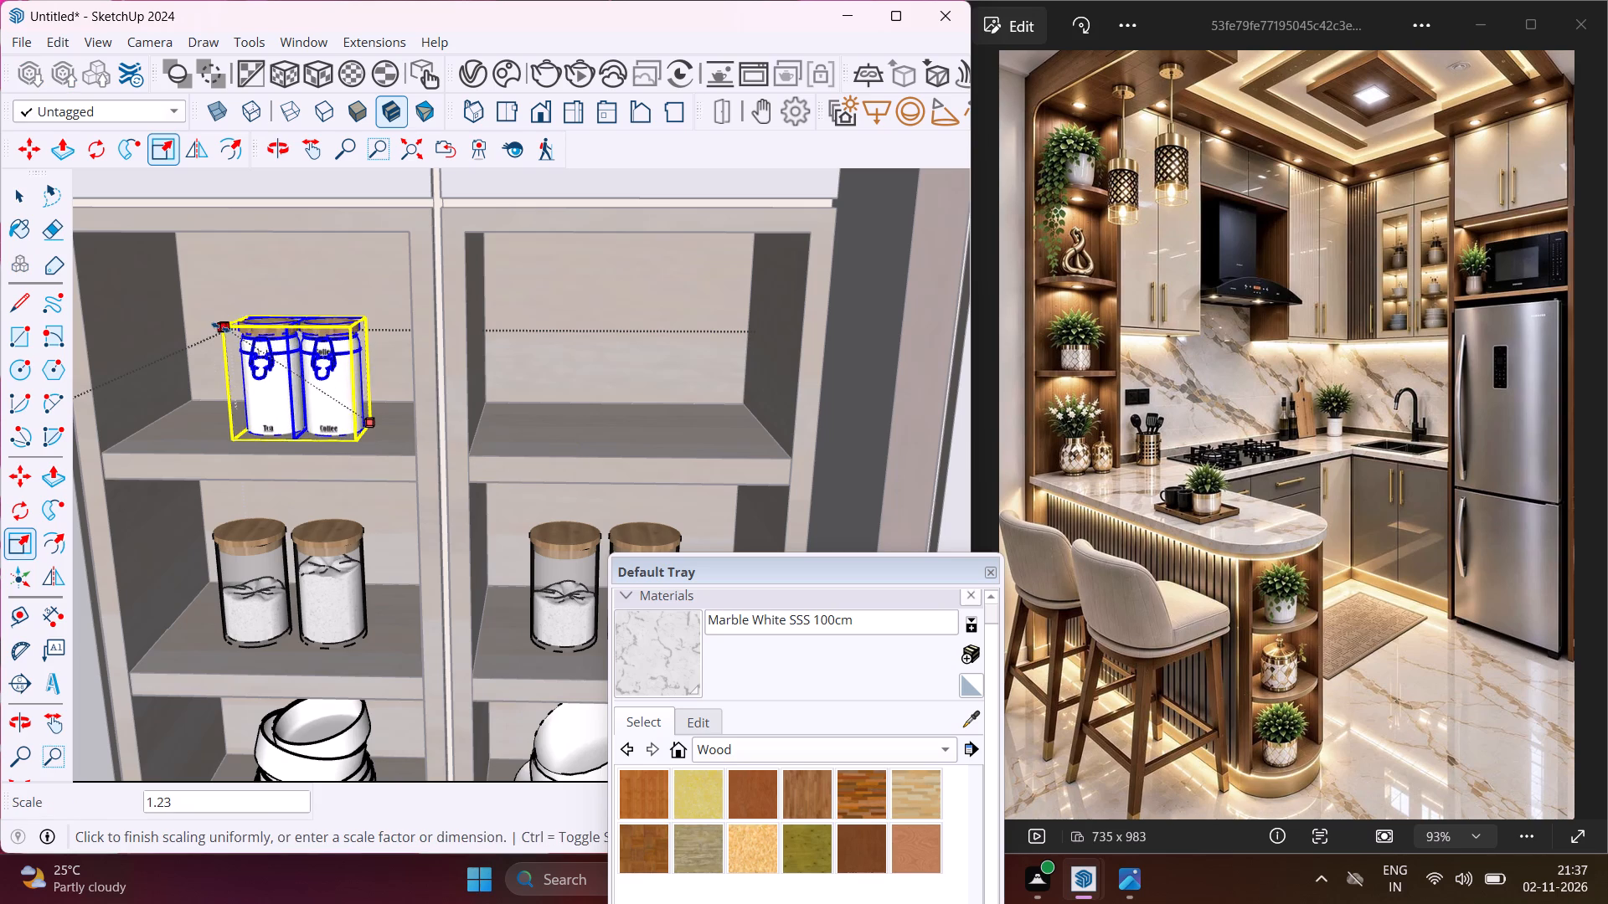
pyautogui.click(157, 289)
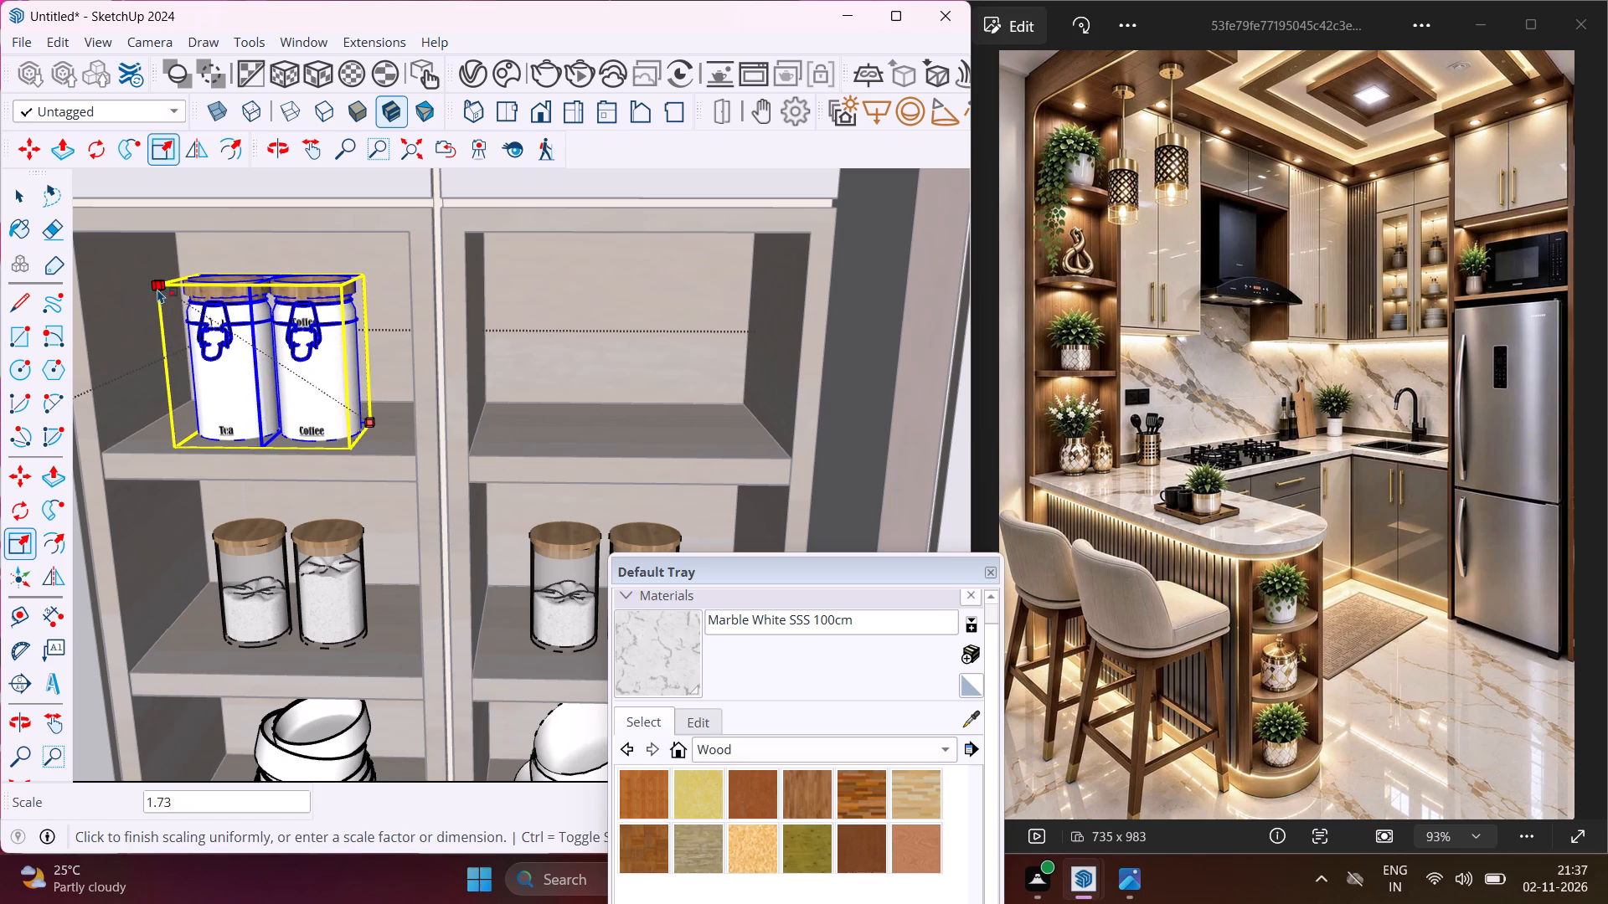
# Move the enlarged tea and coffee jars about 3 1/2" back on the shelf toward the middle of their top compartment.
pyautogui.press('m')
pyautogui.scroll(3, 373, 464)
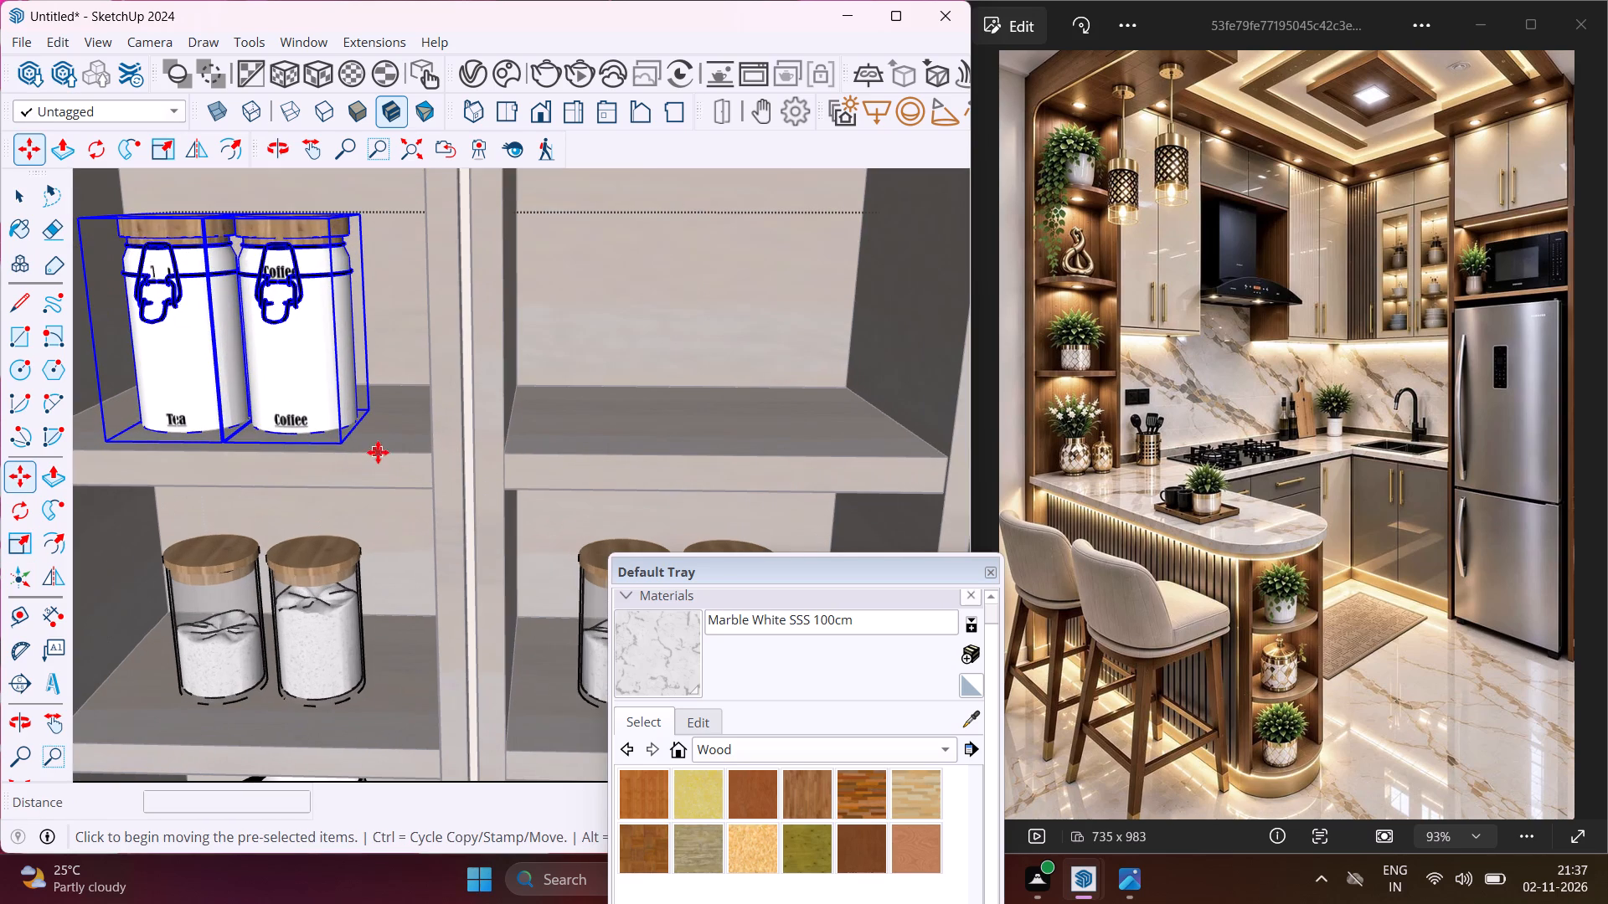
pyautogui.click(381, 440)
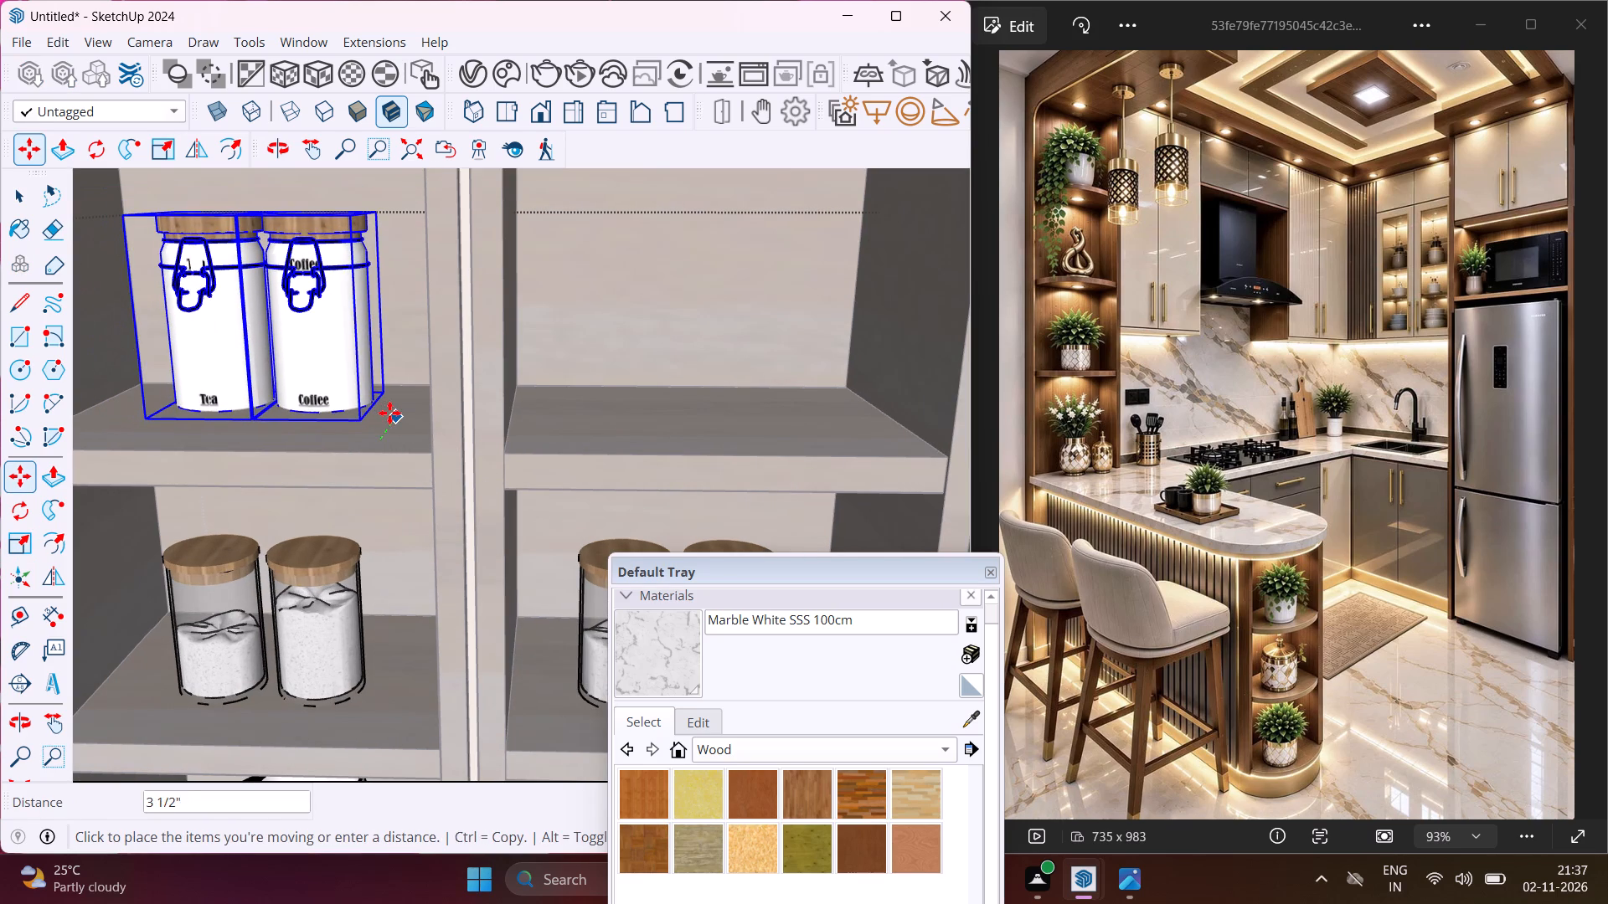
pyautogui.click(389, 413)
# Copy the tea and coffee jars about 1' 5 5/16" across into the adjacent top compartment nearer the microwave.
pyautogui.click(378, 430)
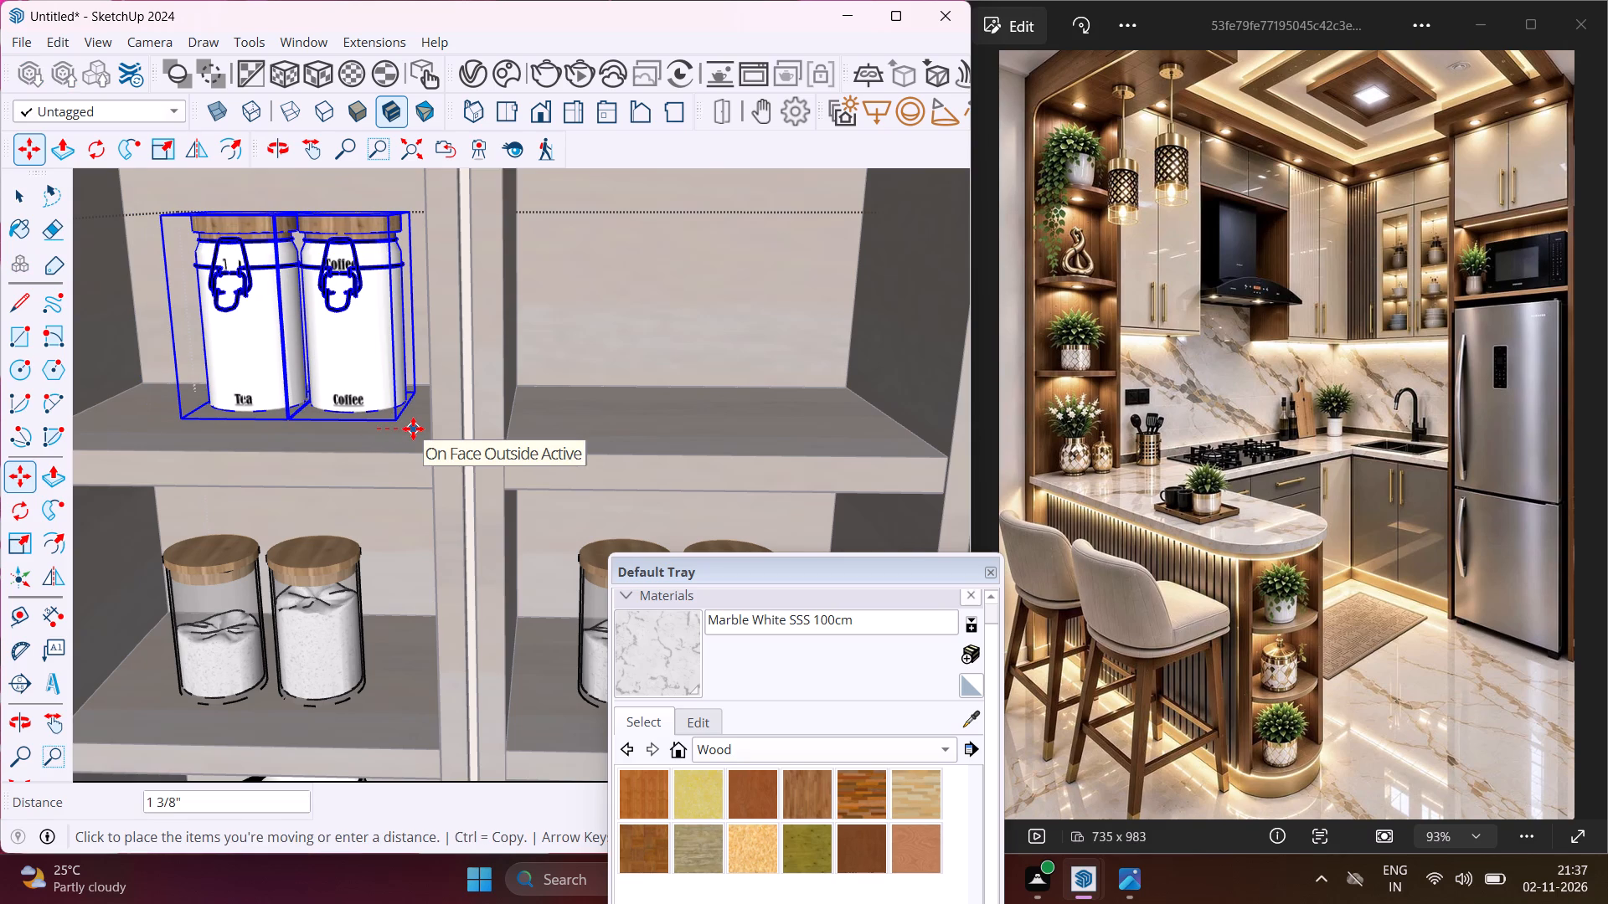
pyautogui.click(848, 427)
pyautogui.scroll(-6, 379, 362)
pyautogui.scroll(-10, 284, 358)
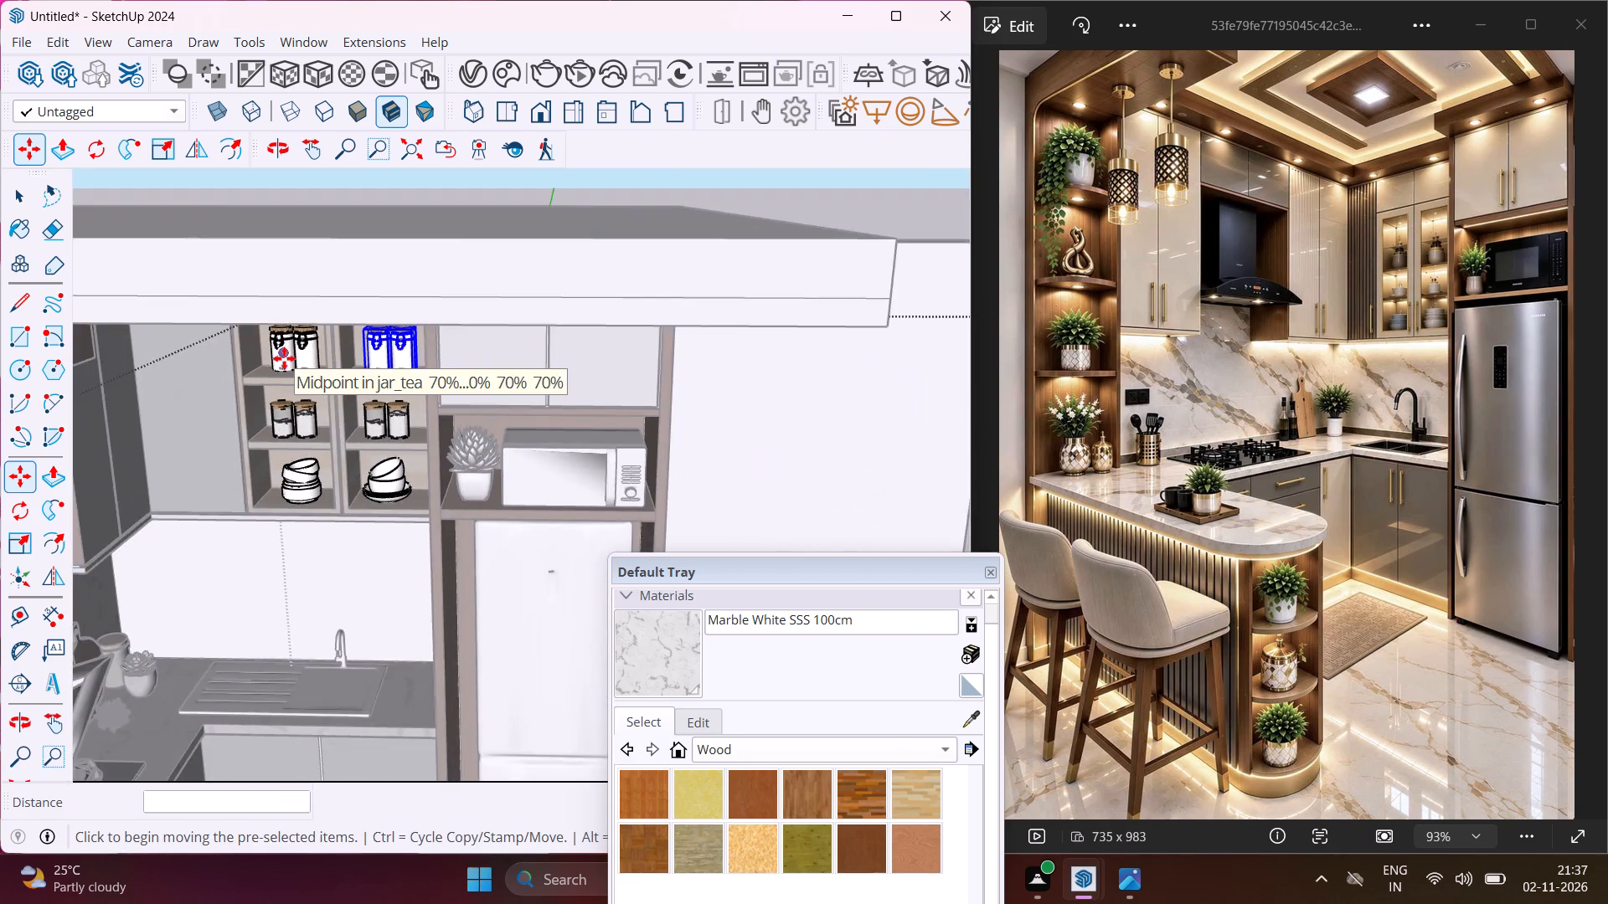
pyautogui.scroll(-17, 284, 358)
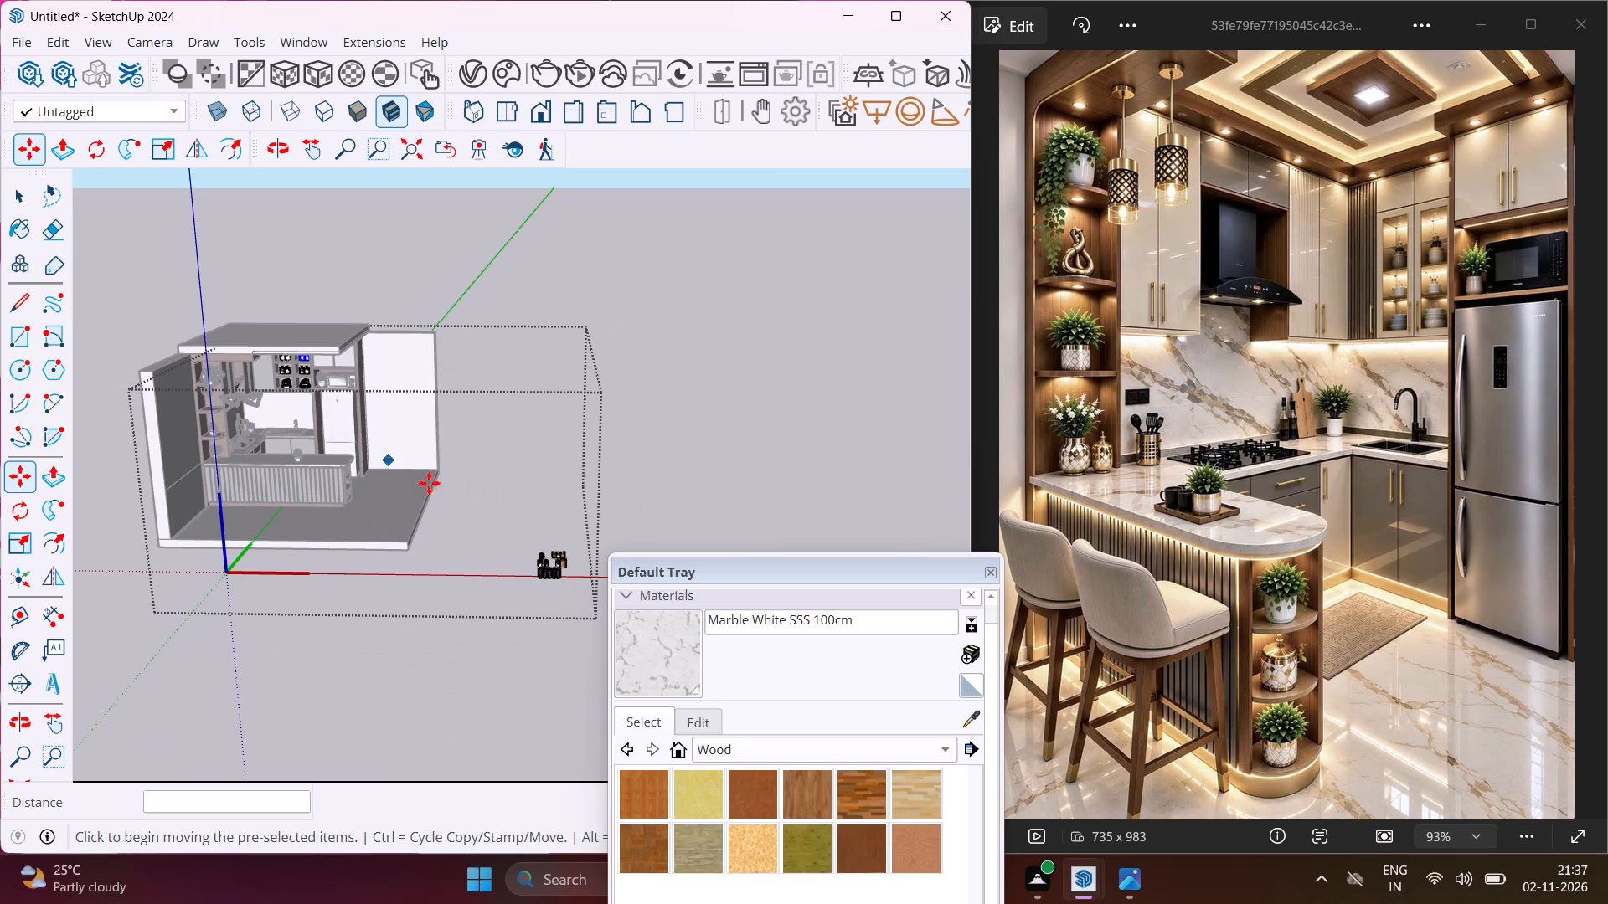
pyautogui.press('Escape')
pyautogui.press('space')
# Delete the leftover utensils set standing outside the kitchen near the red axis.
pyautogui.scroll(4, 561, 580)
pyautogui.press('space')
pyautogui.moveTo(576, 542); pyautogui.dragTo(498, 607)
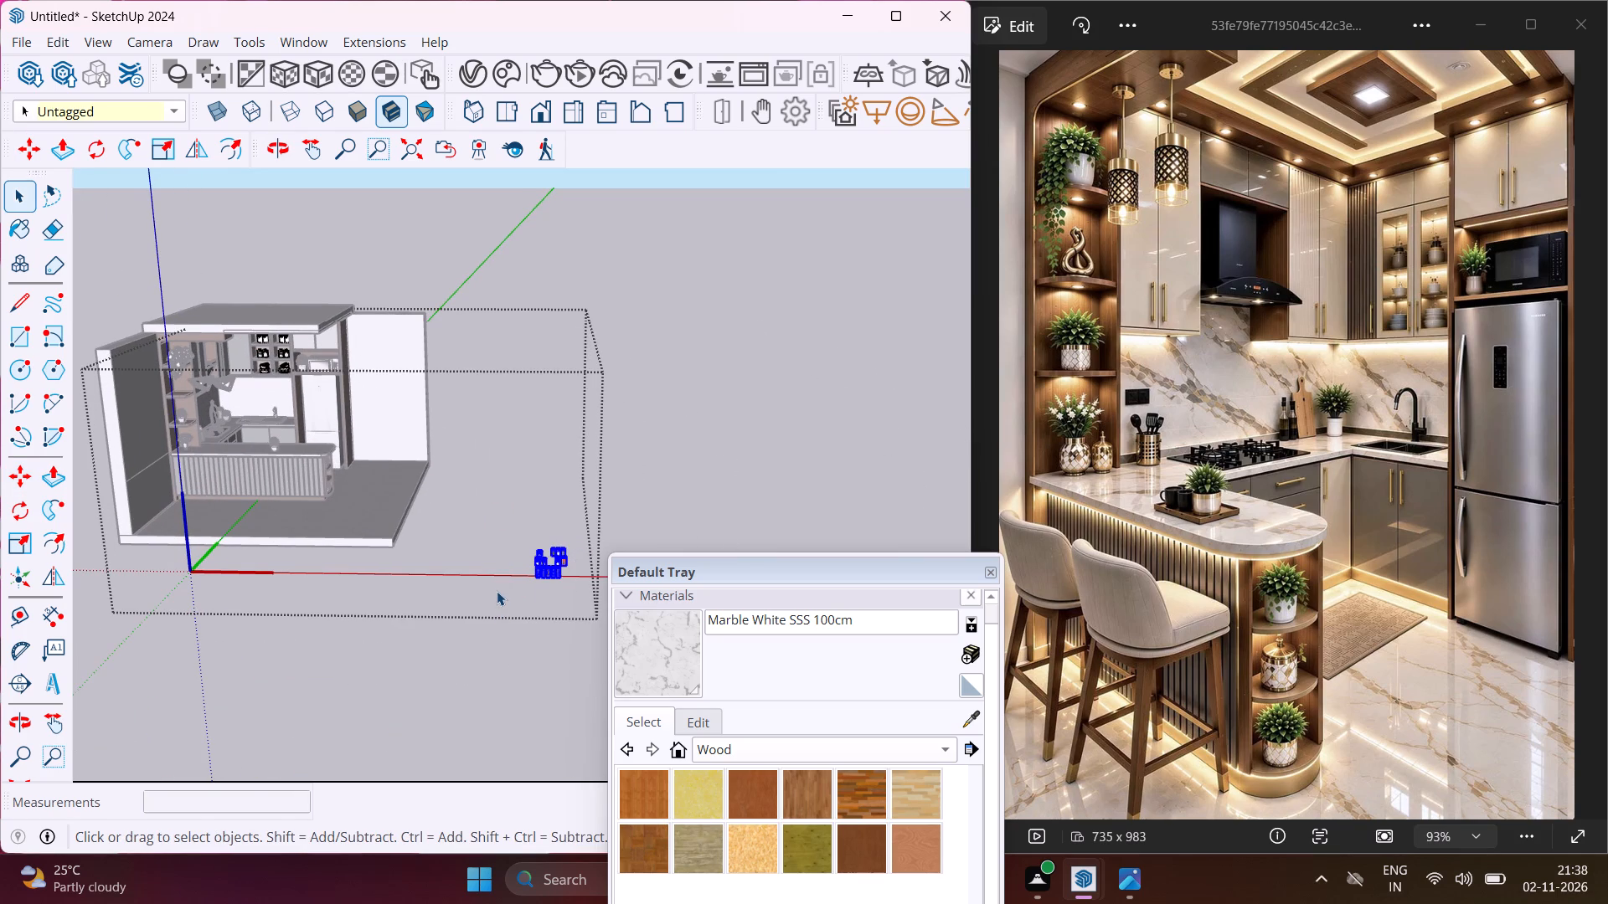
pyautogui.press('Delete')
pyautogui.press('Delete')
pyautogui.press('Delete')
pyautogui.press('Delete')
pyautogui.scroll(13, 554, 567)
pyautogui.scroll(4, 481, 526)
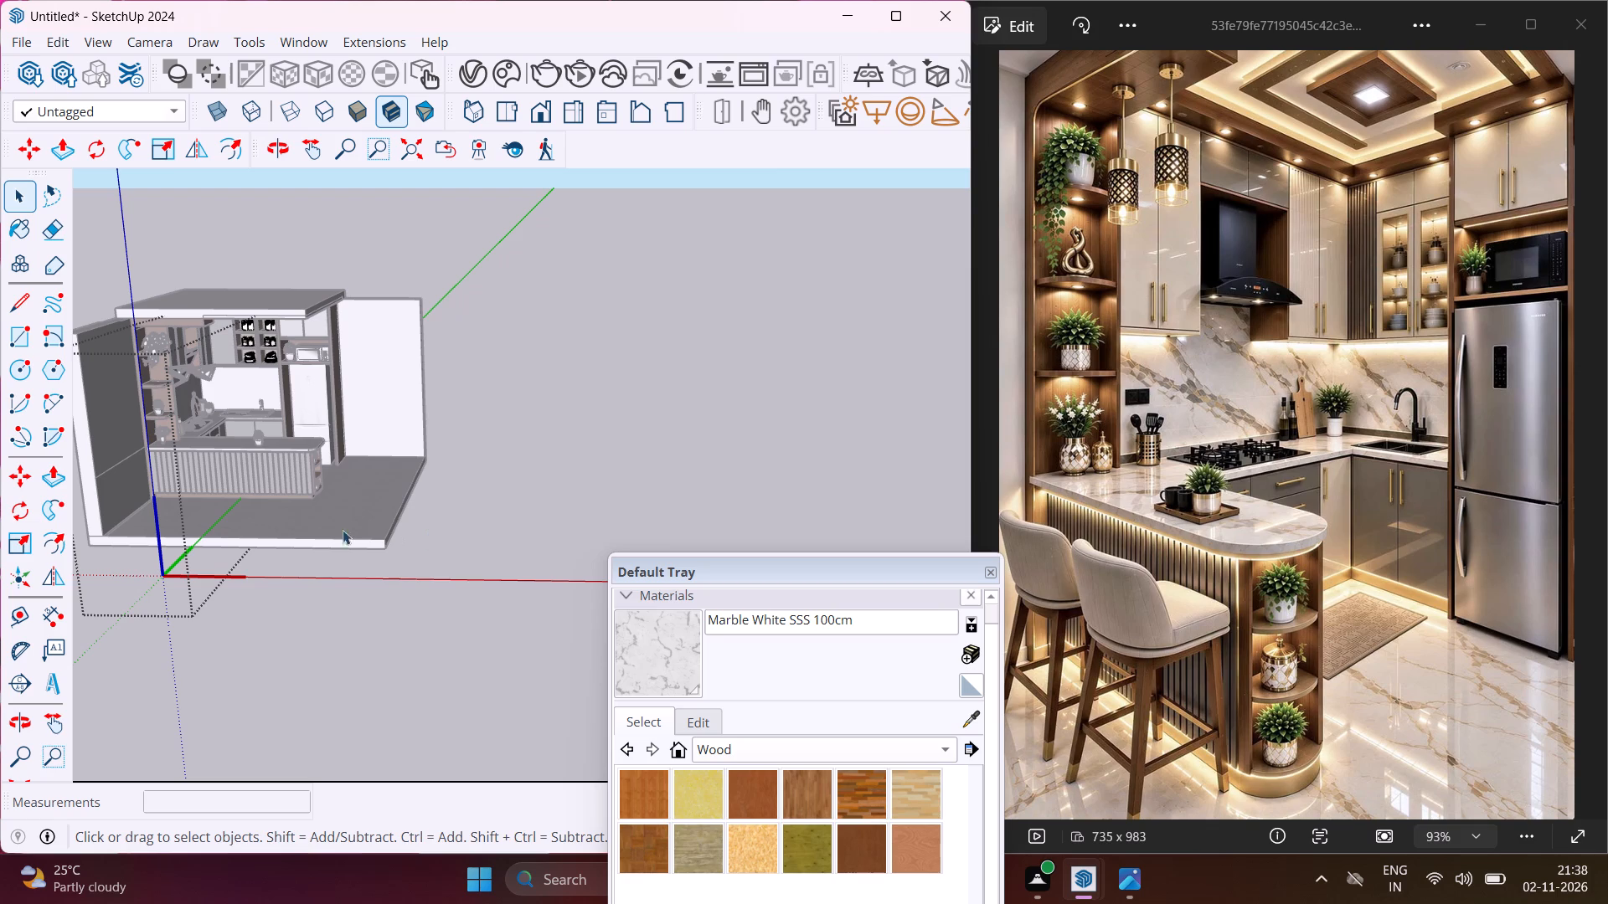
pyautogui.click(533, 428)
# Paint the backsplash wall above the sink with the Marble White SSS 100cm material.
pyautogui.scroll(10, 257, 439)
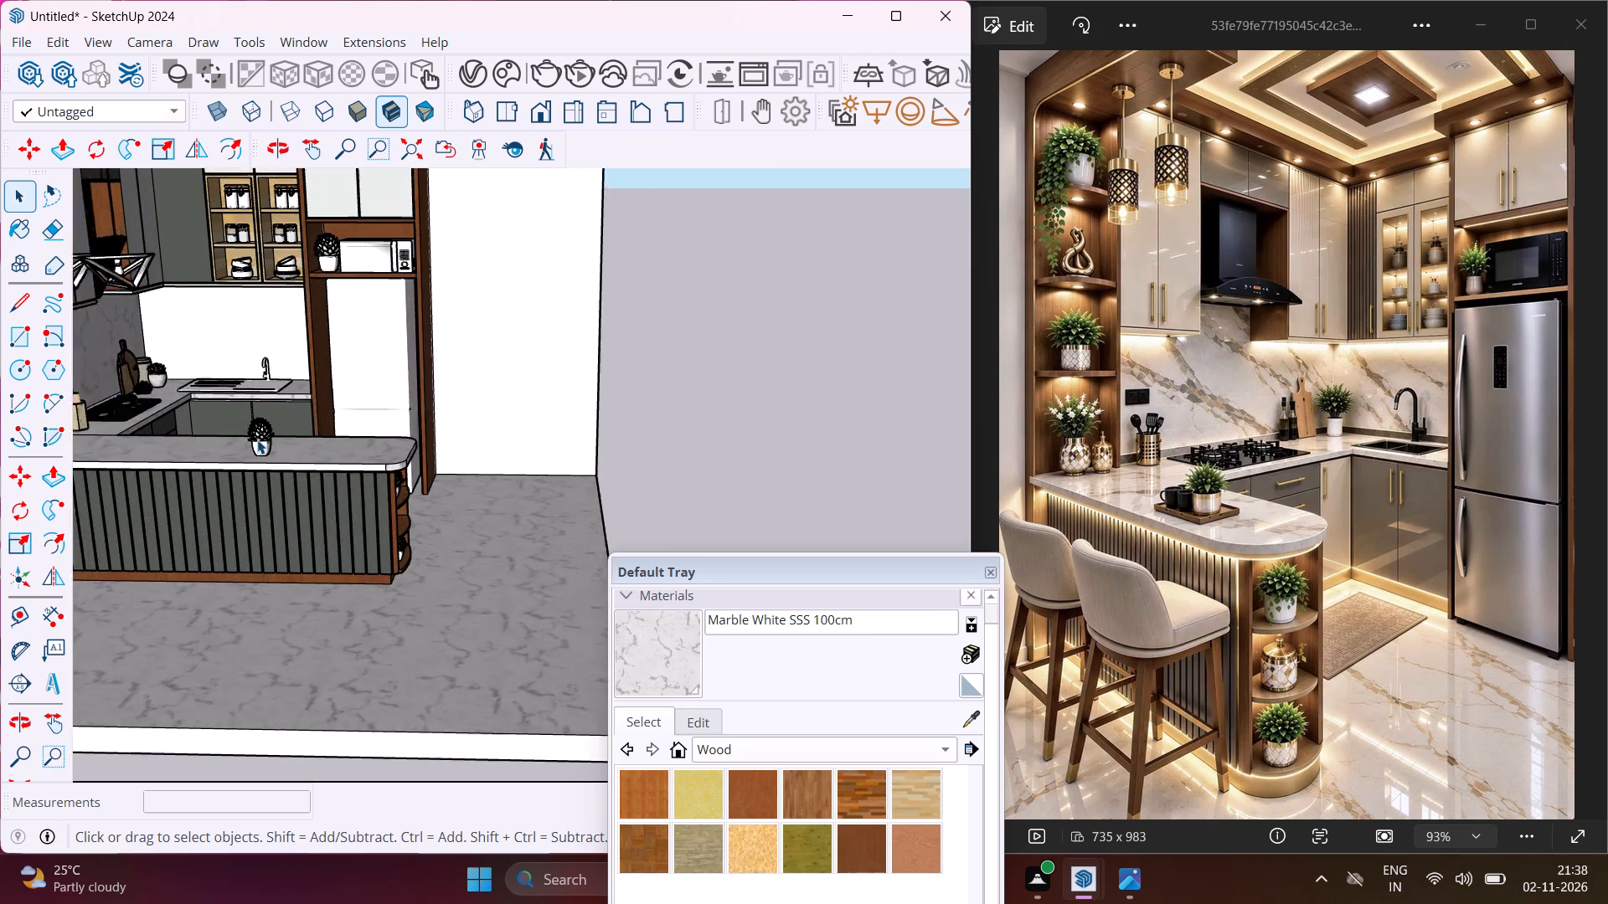
pyautogui.scroll(5, 193, 352)
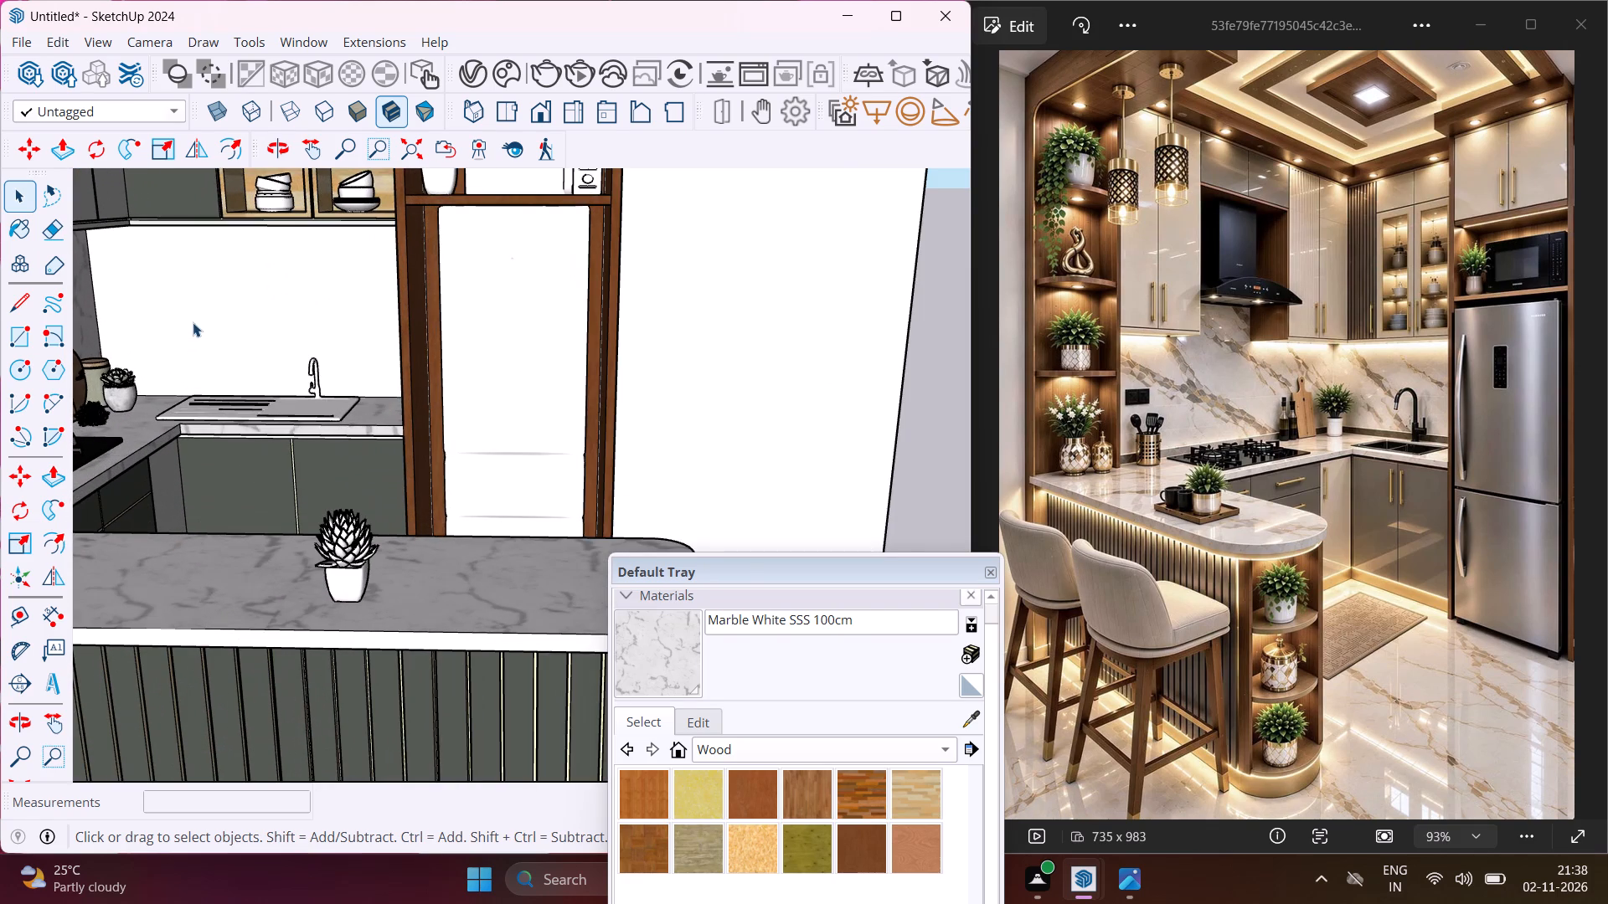
pyautogui.click(644, 652)
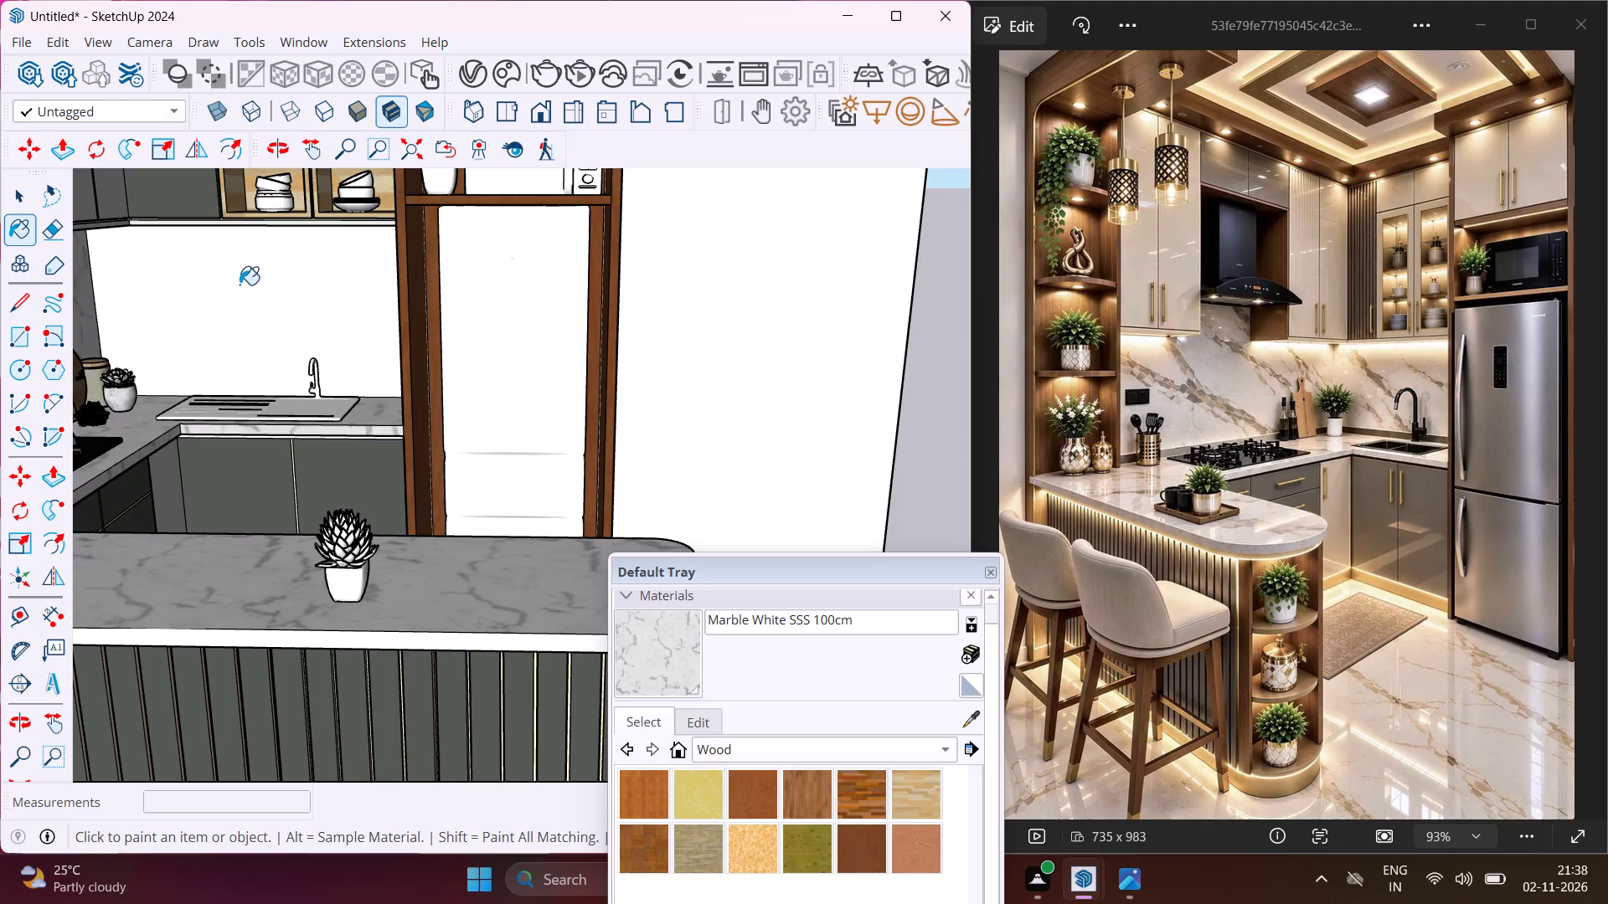
pyautogui.click(240, 285)
pyautogui.scroll(-10, 280, 315)
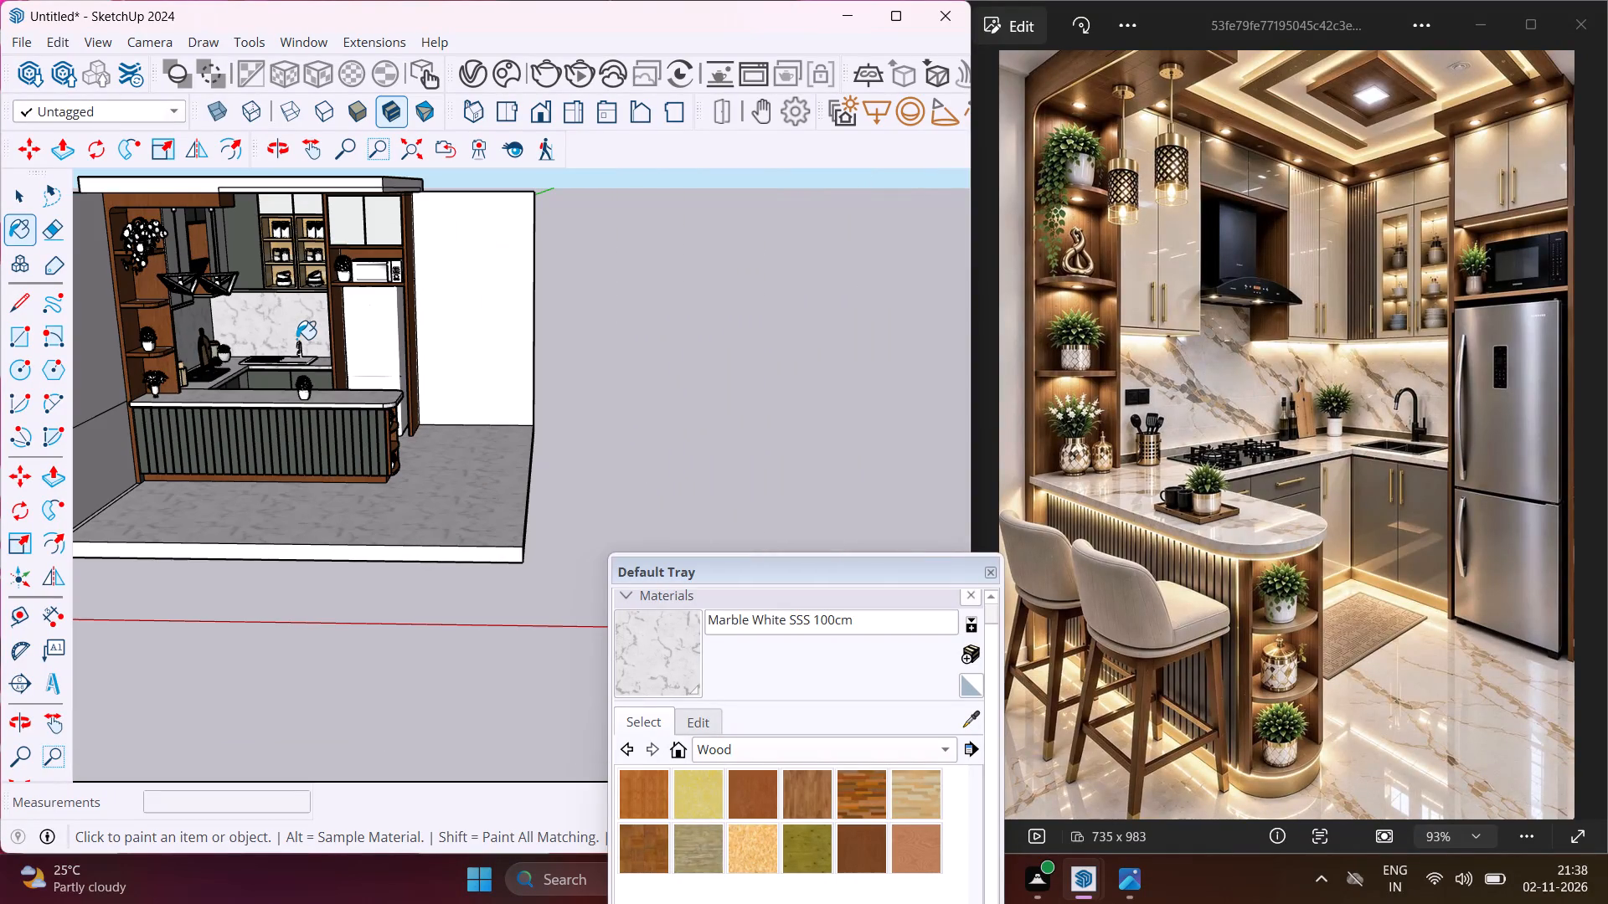
pyautogui.scroll(-5, 296, 339)
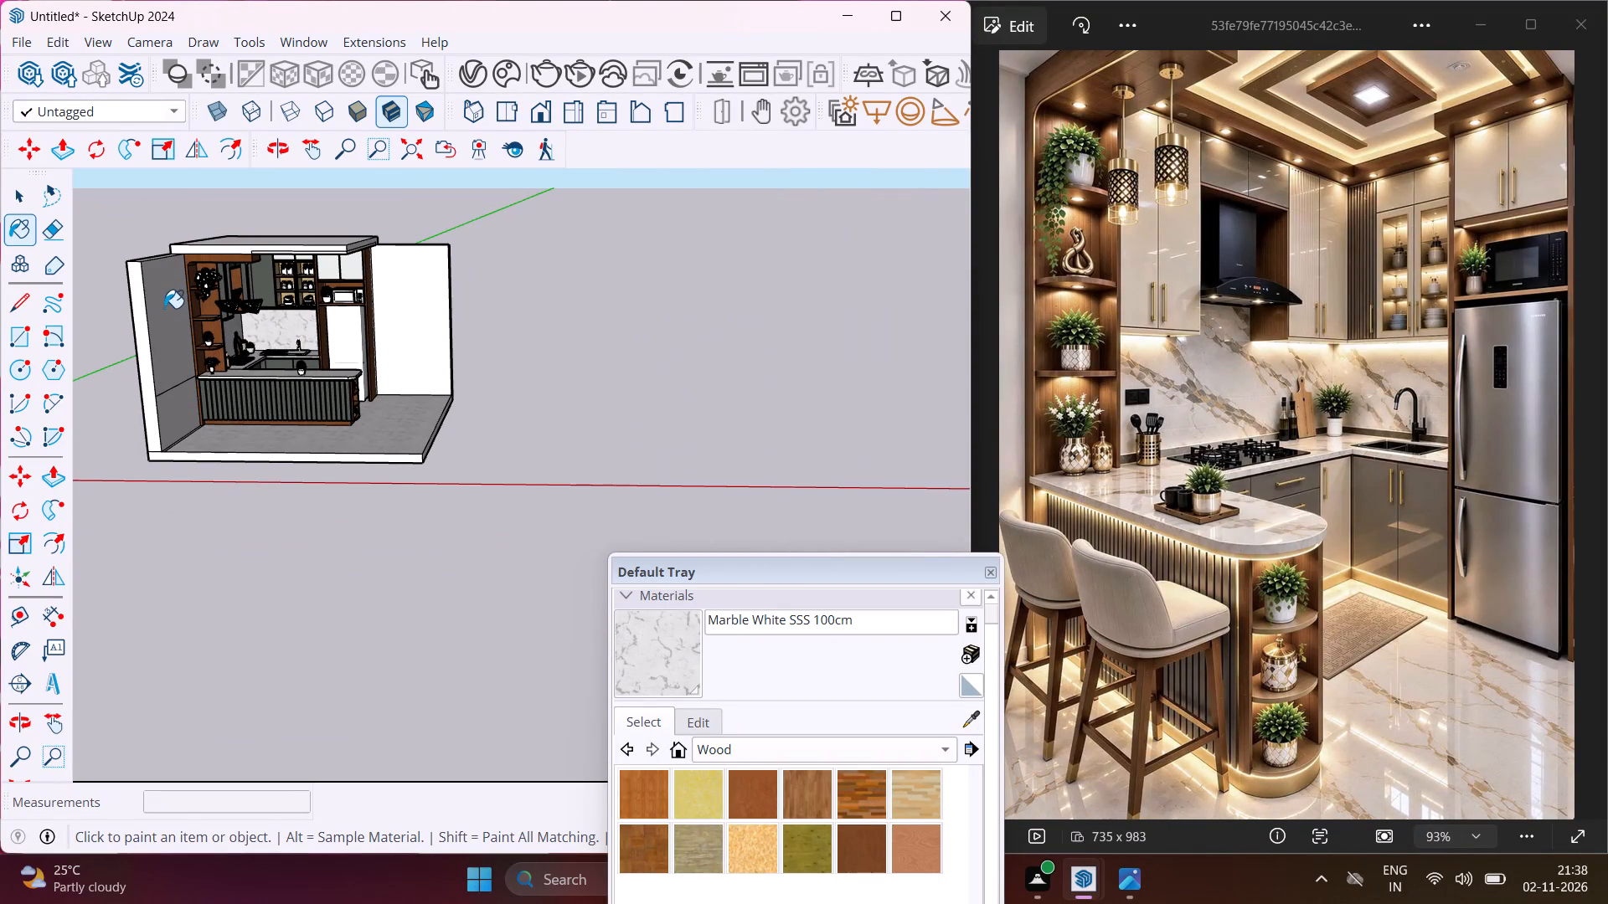
pyautogui.scroll(4, 183, 271)
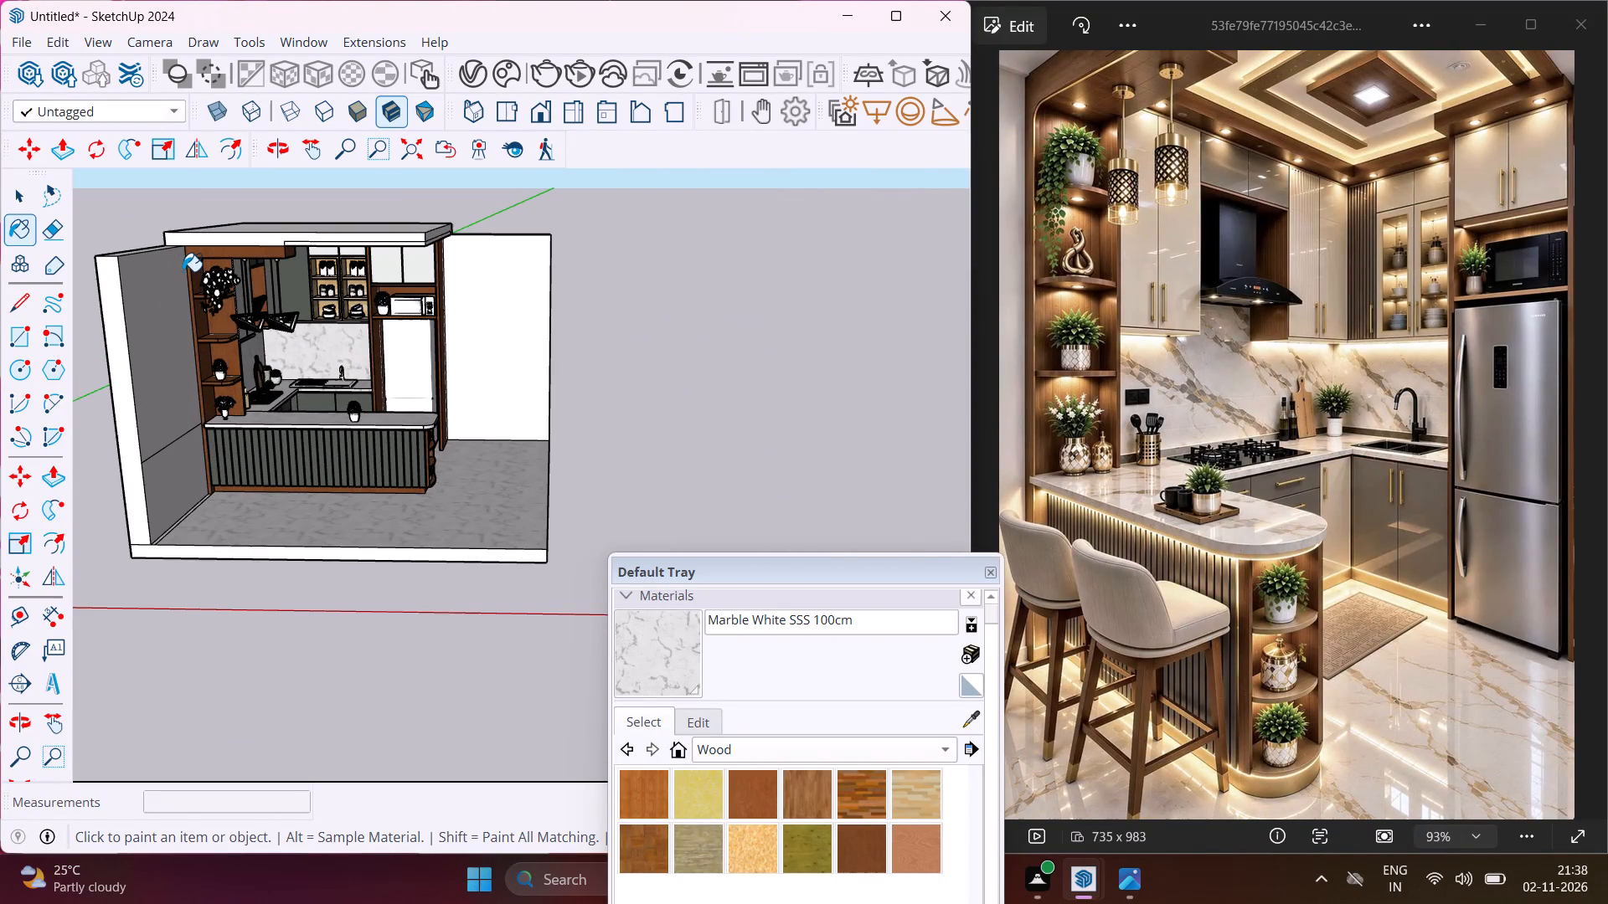
pyautogui.press('Escape')
pyautogui.press('space')
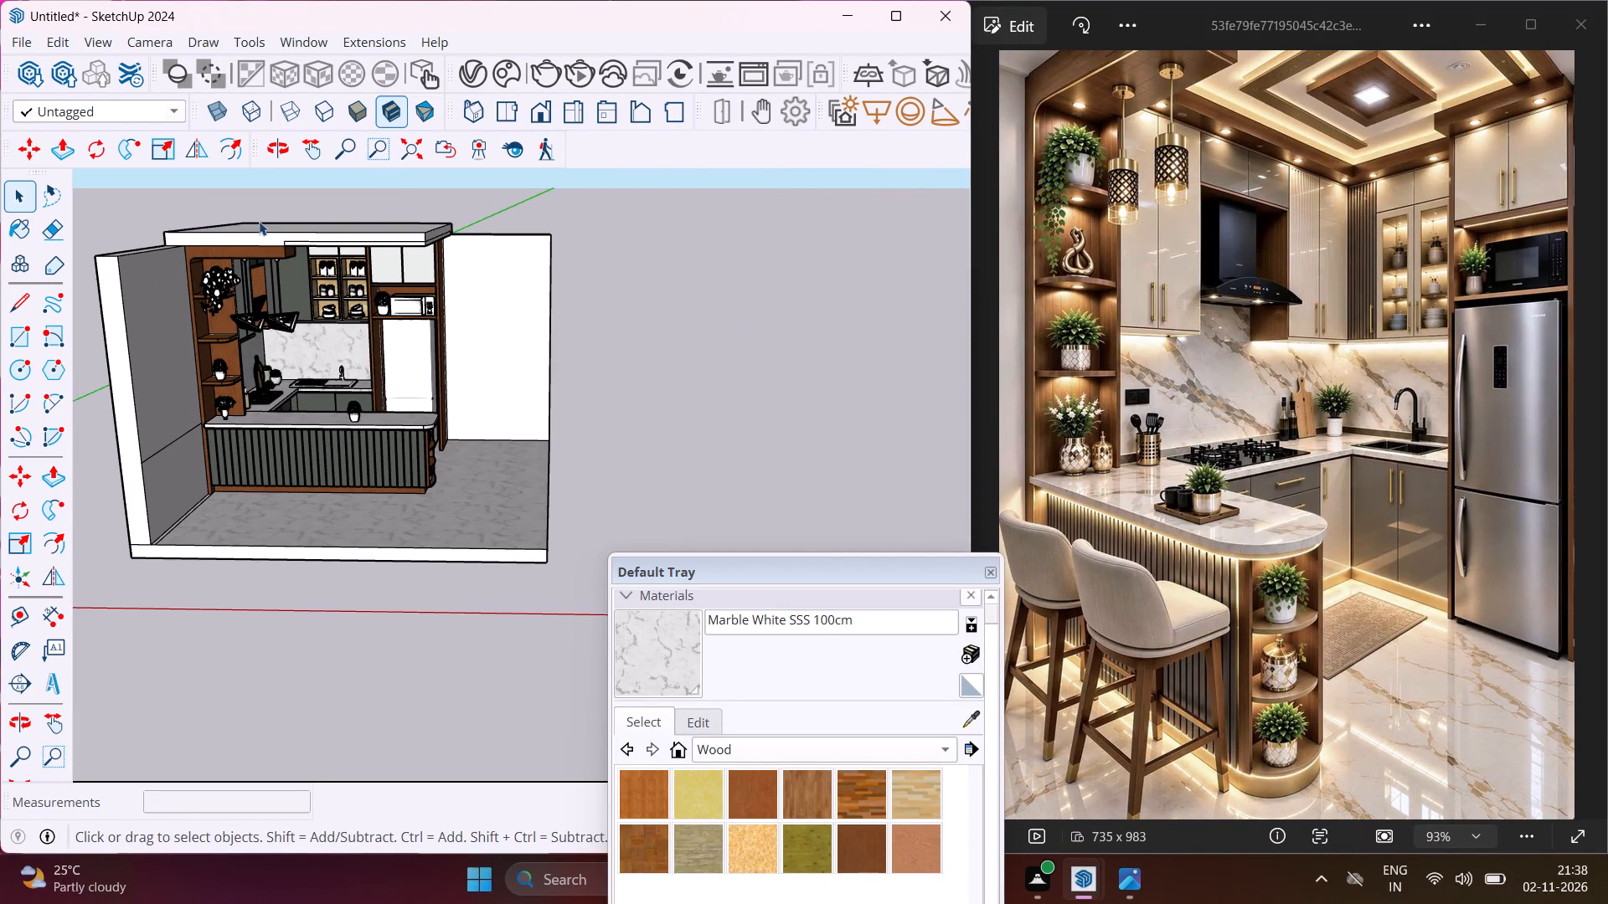
# Extend the ceiling slab's front face about 5' 11 5/8" forward to the front edge of the side wall with Push/Pull.
pyautogui.scroll(3, 264, 227)
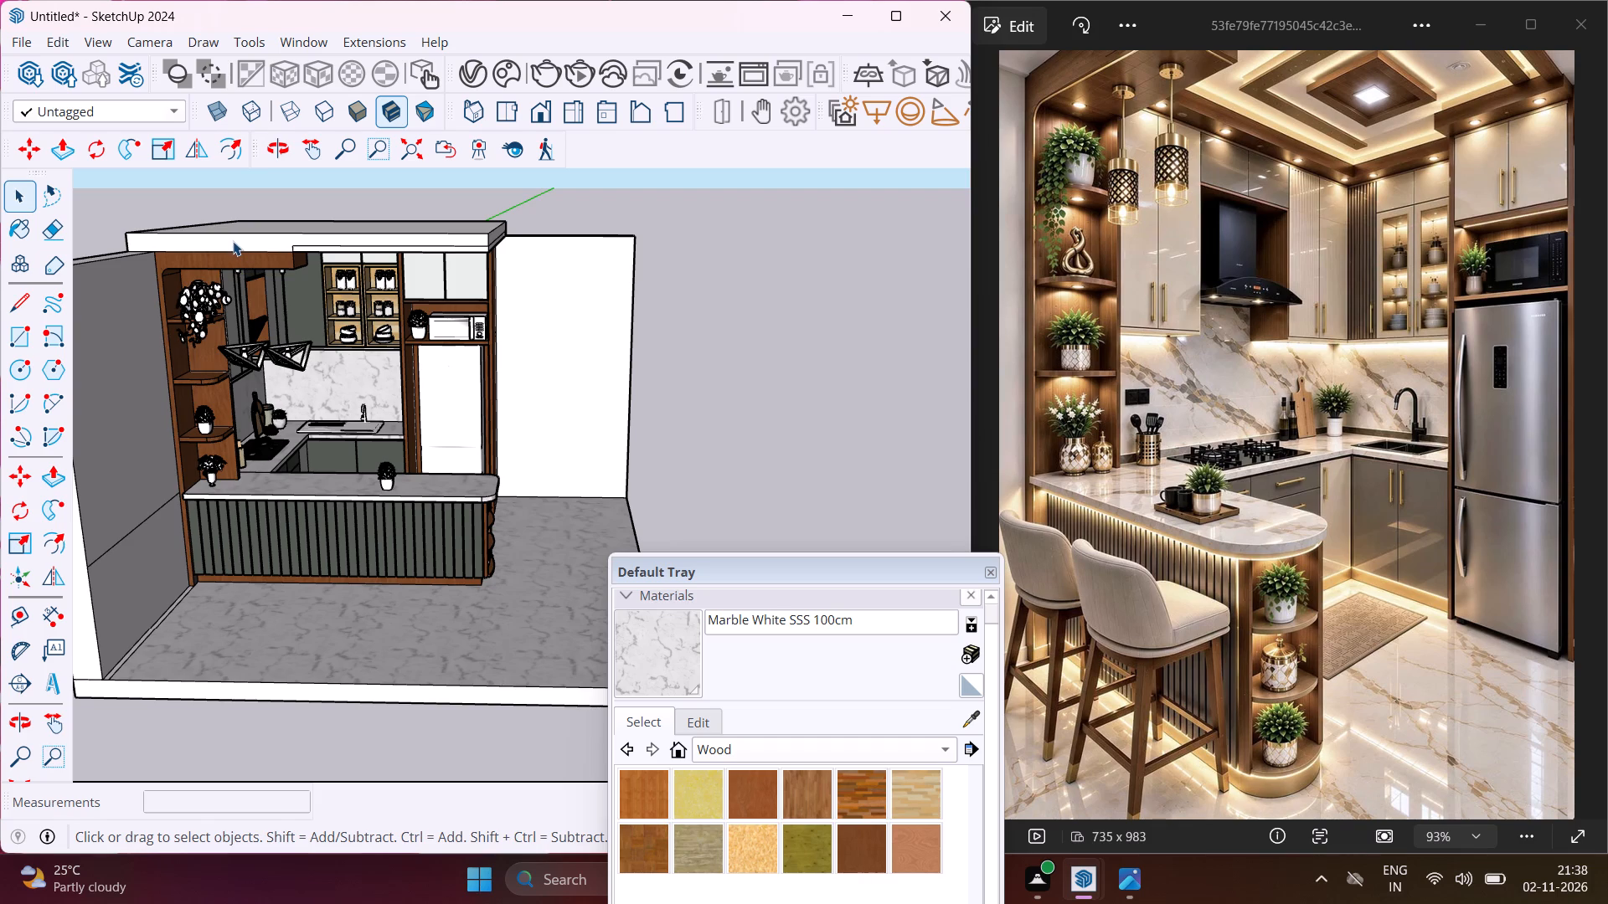
pyautogui.click(233, 241)
pyautogui.press('p')
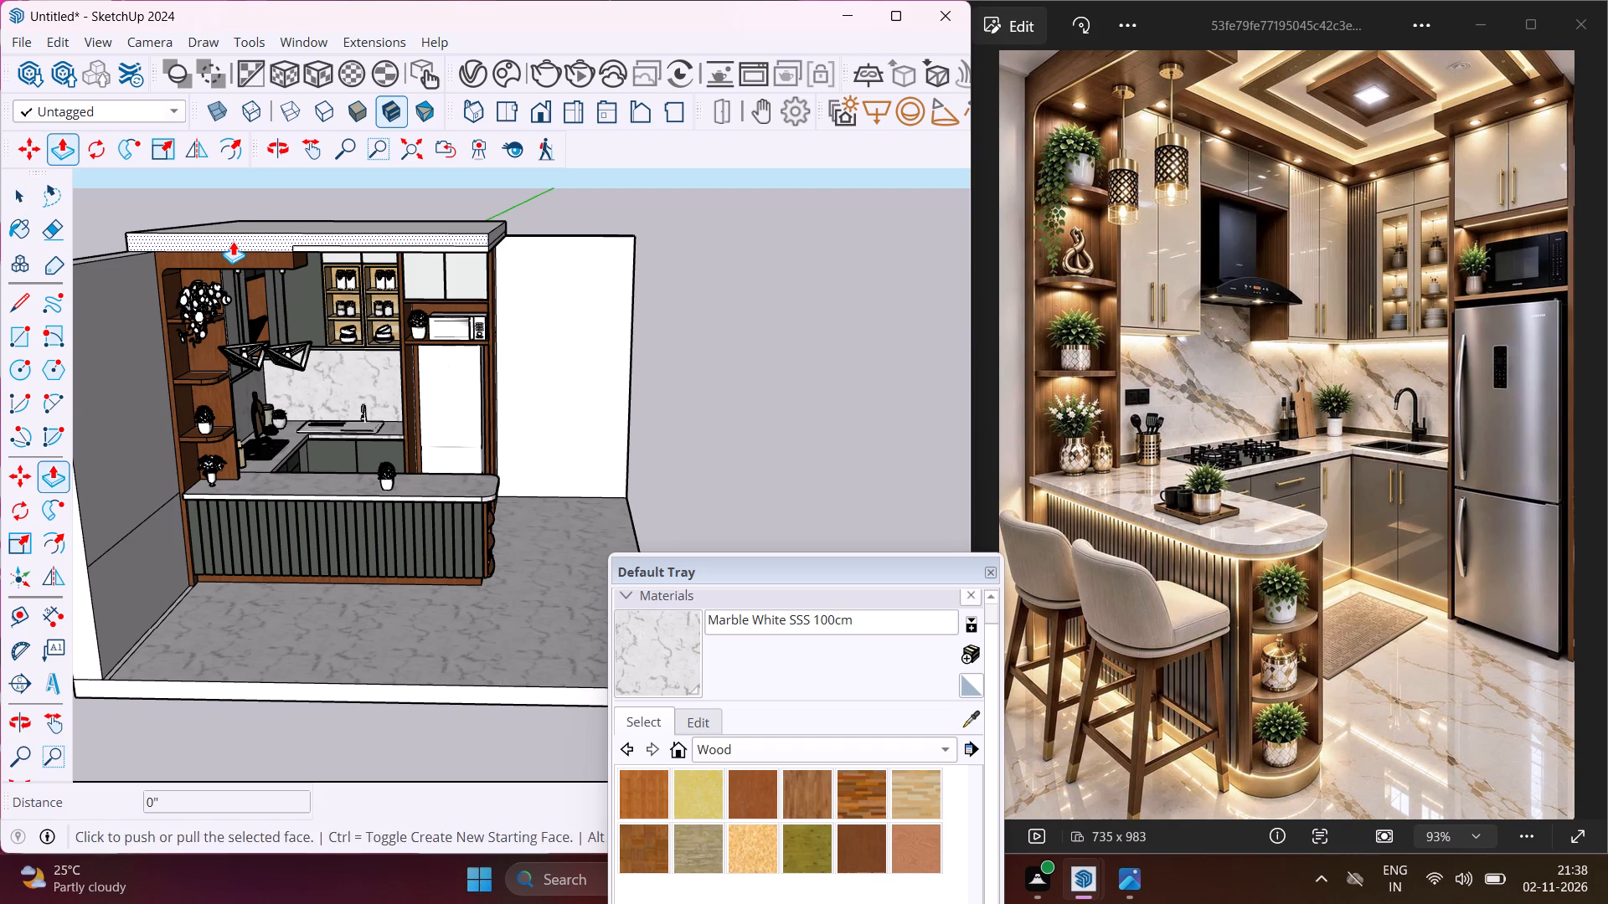
pyautogui.click(233, 241)
pyautogui.scroll(-3, 202, 254)
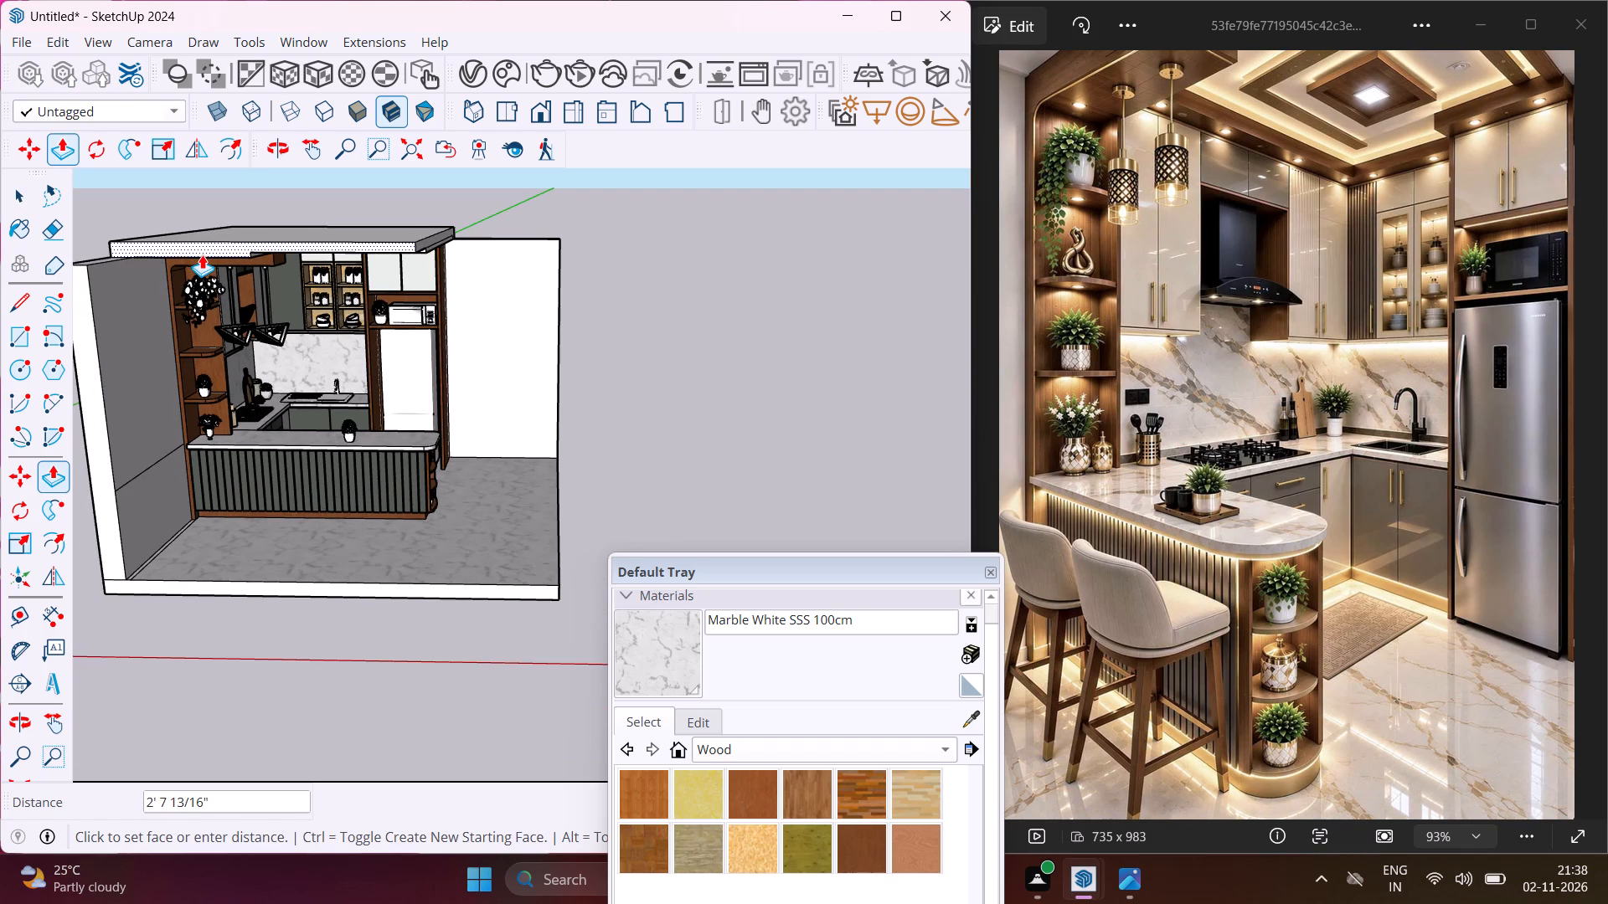
pyautogui.scroll(-4, 202, 254)
pyautogui.click(136, 357)
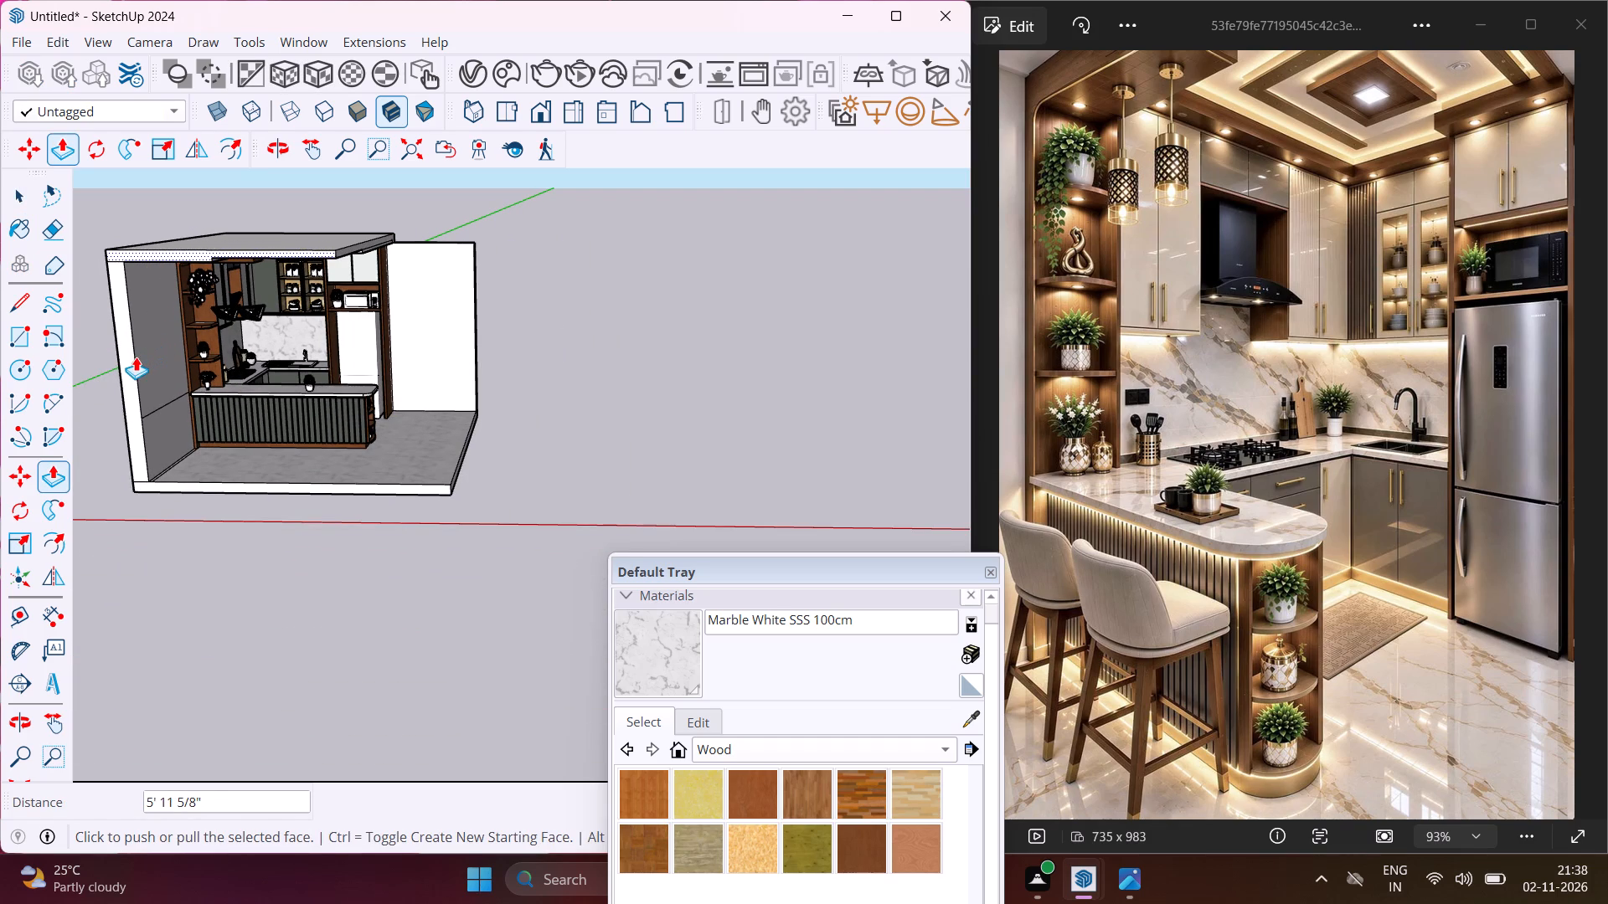
pyautogui.scroll(5, 353, 270)
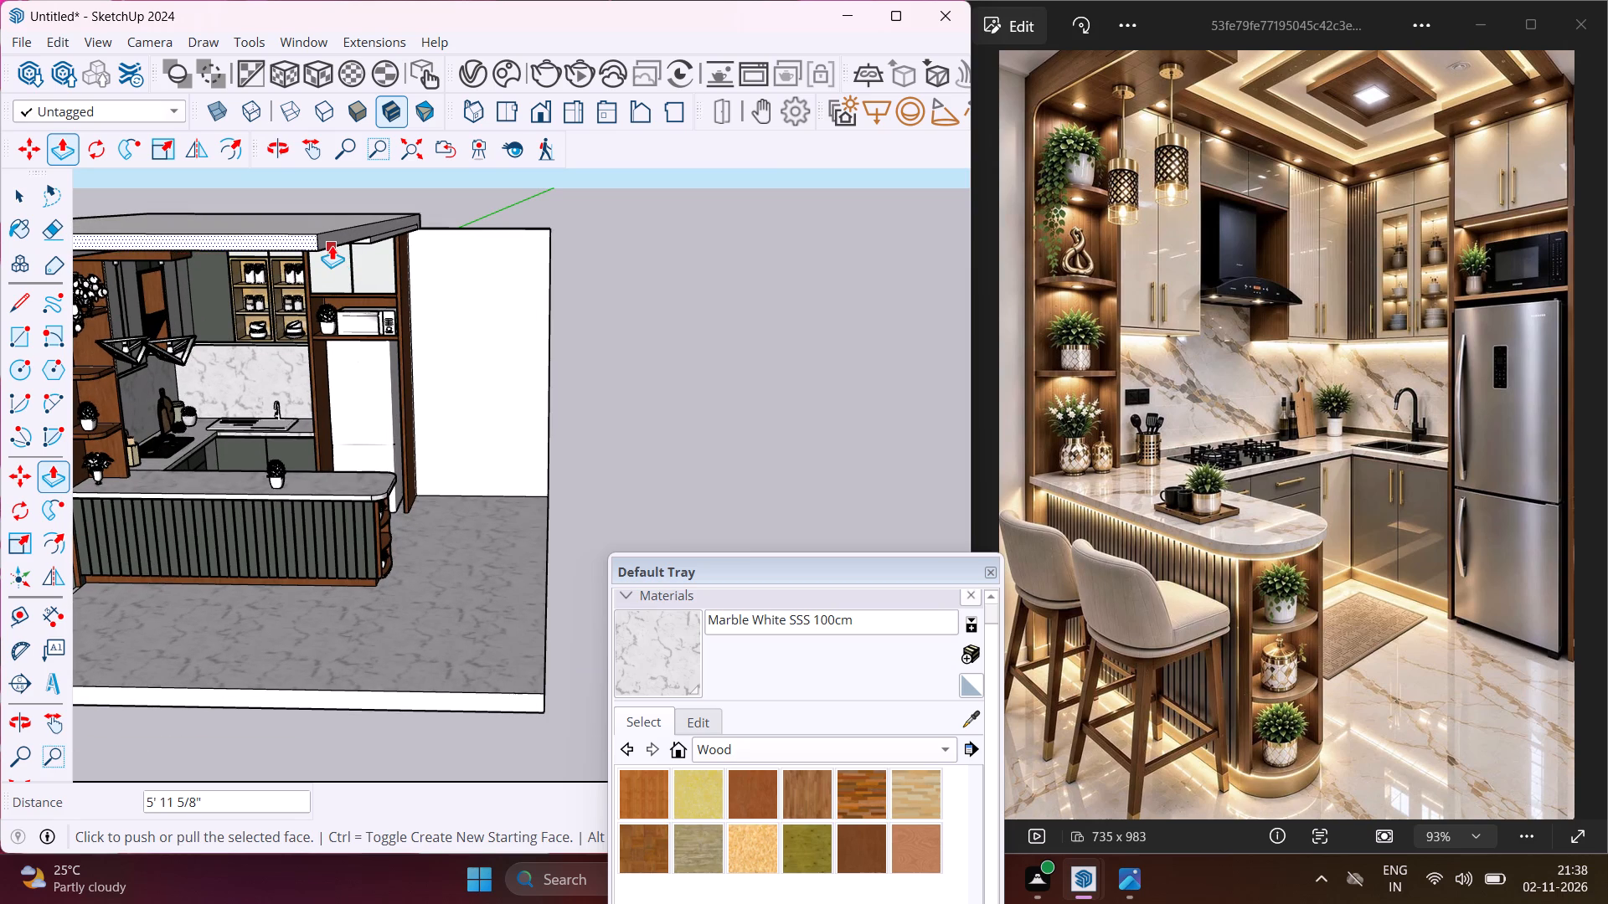
pyautogui.press('Escape')
# Extend the ceiling slab's side face beyond the fridge unit about 4' 8 3/4" to the outer edge of the back wall.
pyautogui.scroll(2, 332, 244)
pyautogui.click(332, 239)
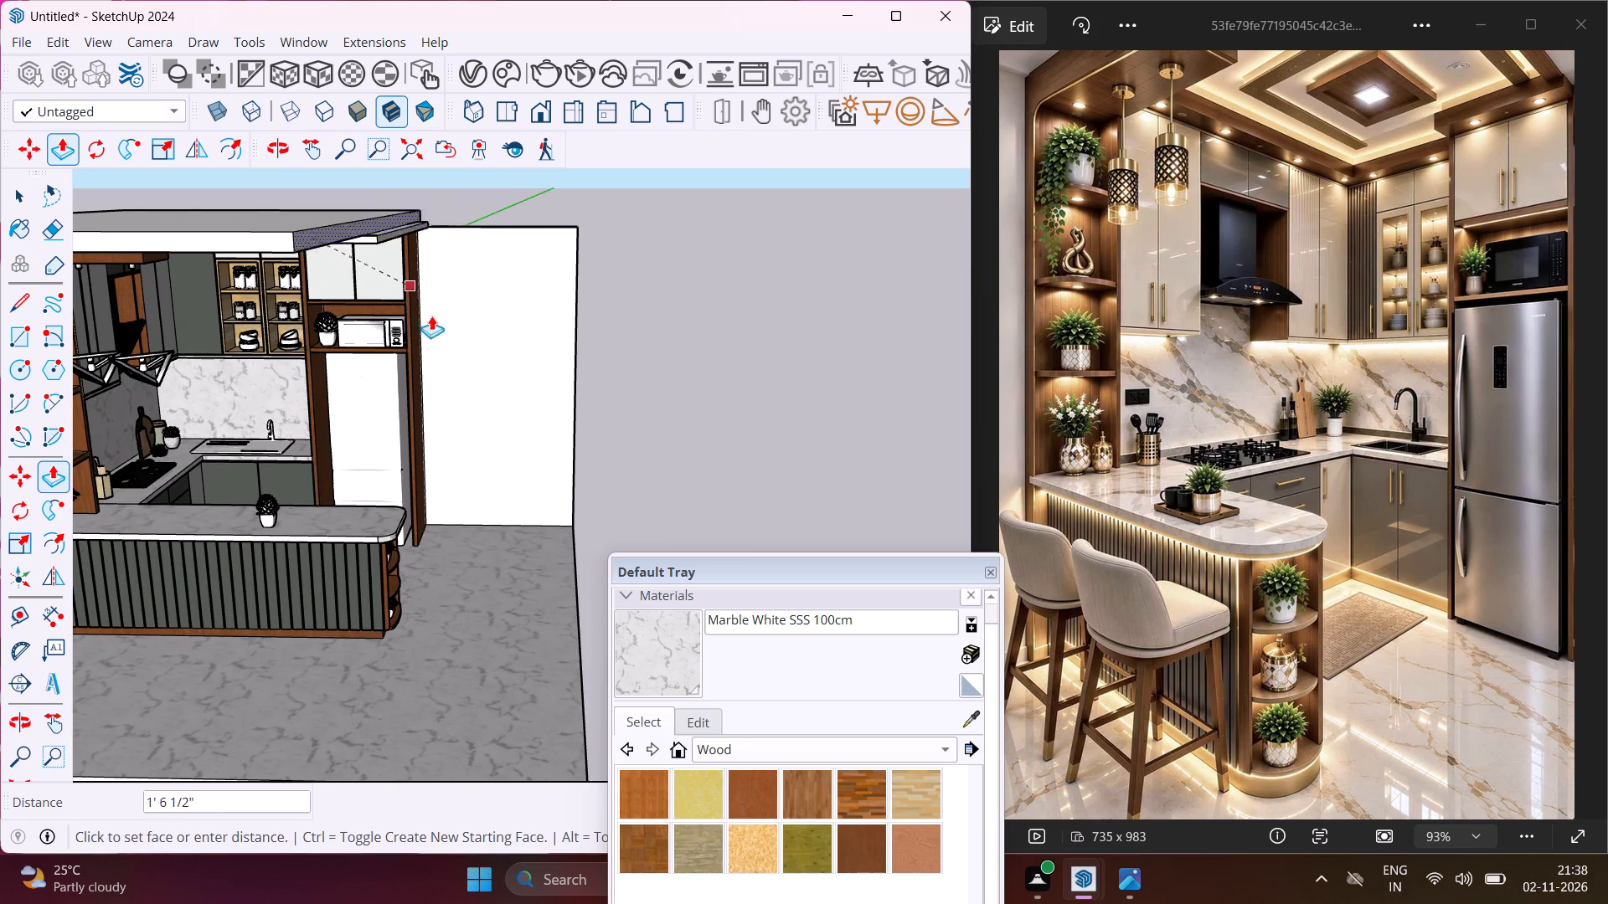
pyautogui.click(575, 384)
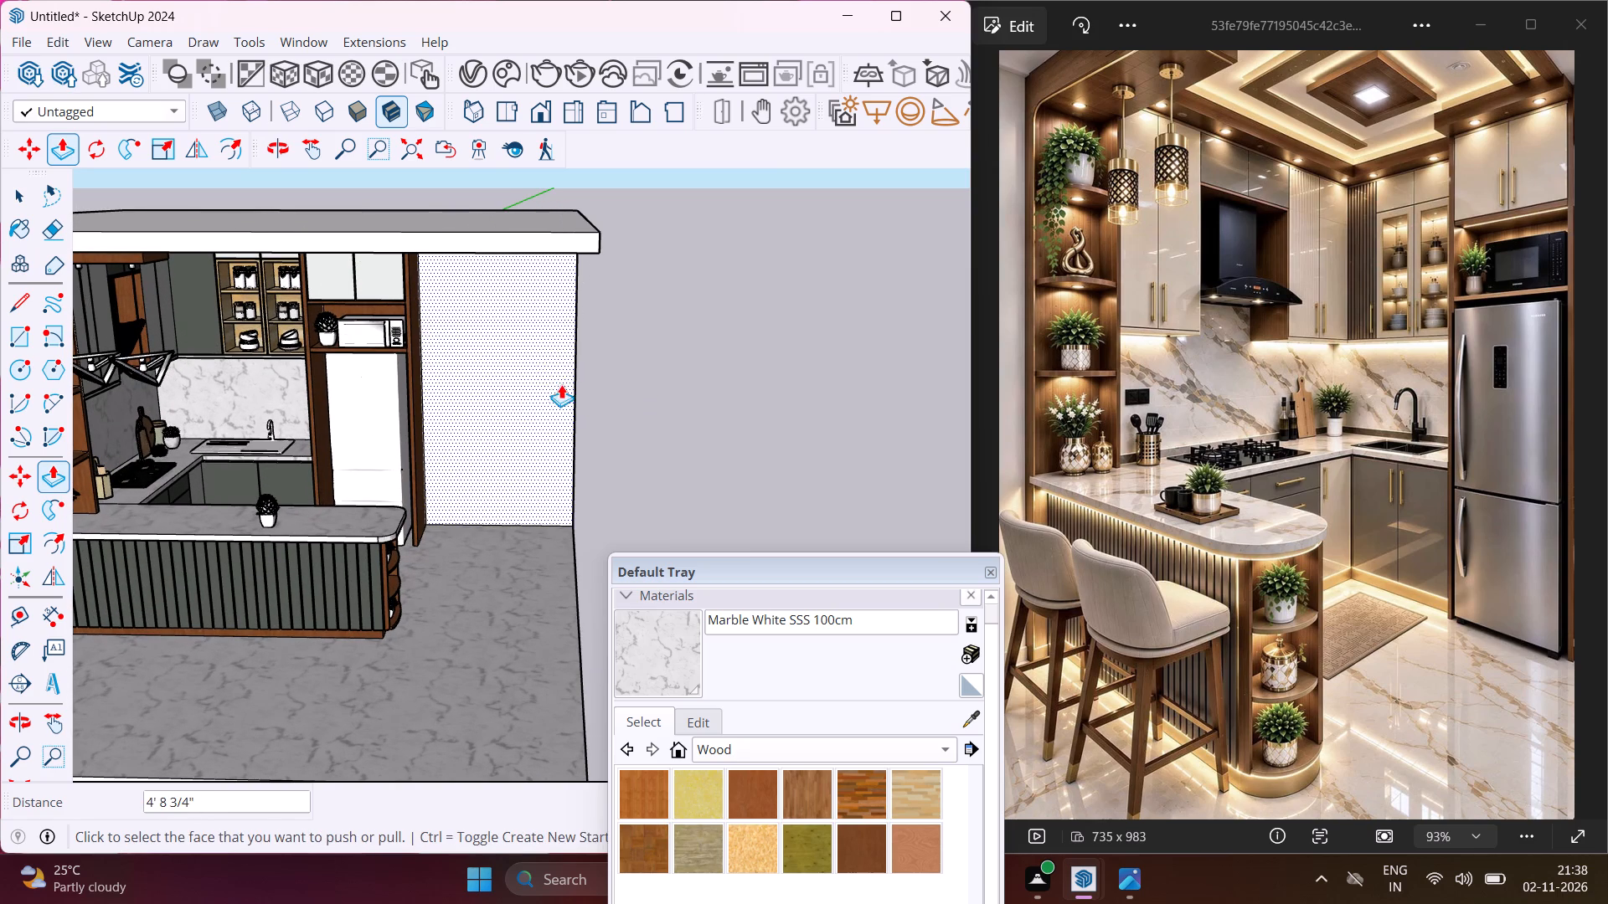
pyautogui.scroll(-8, 538, 346)
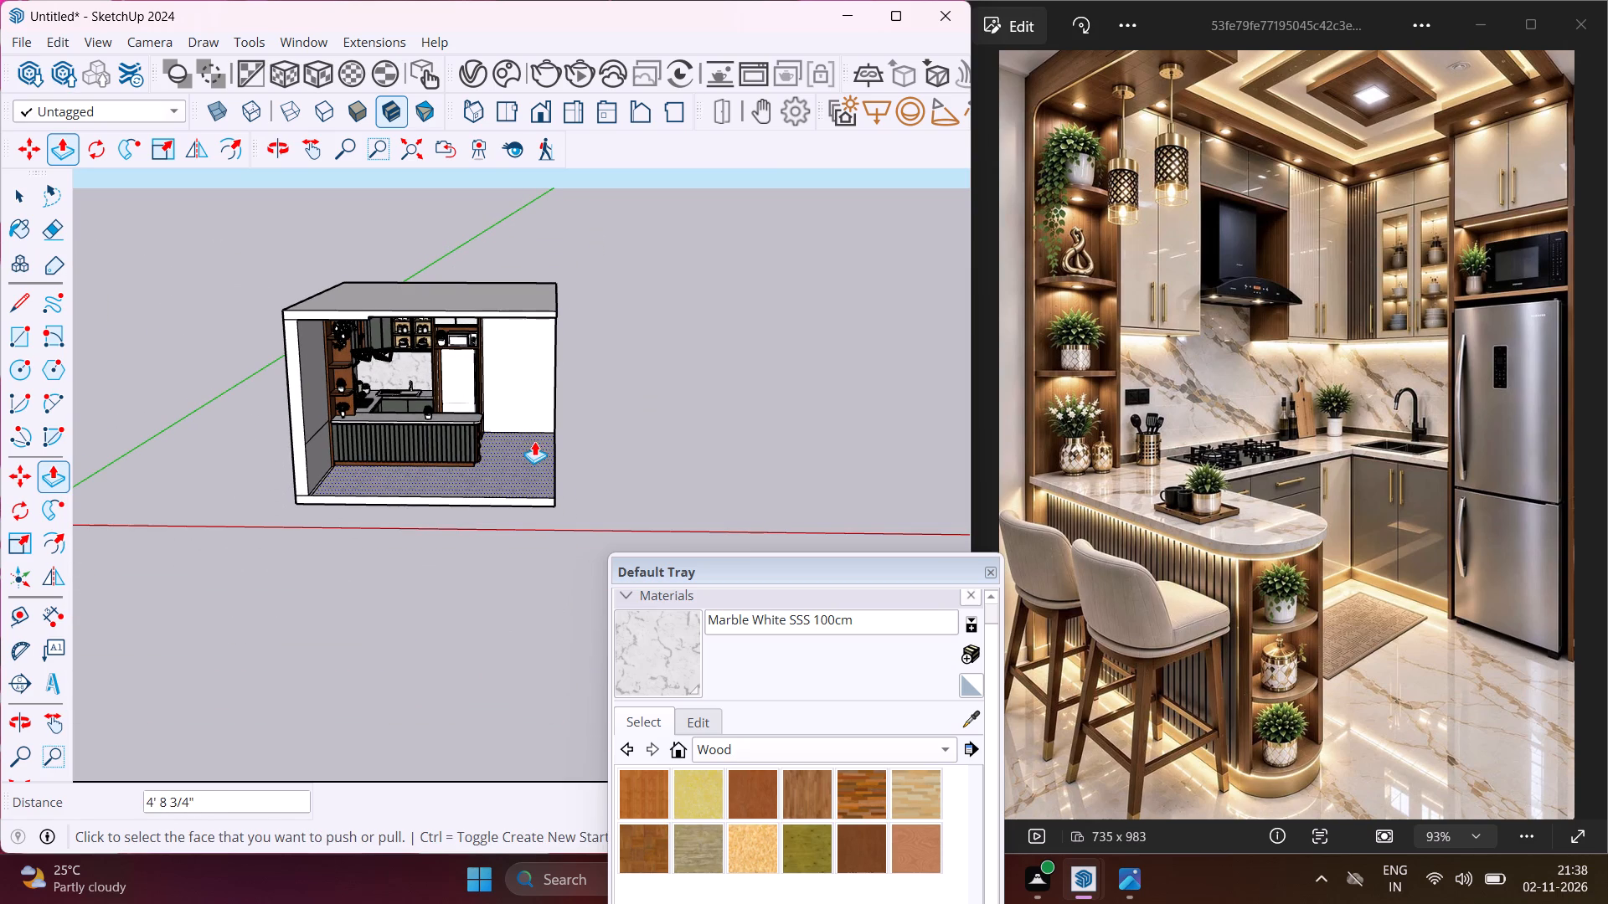
pyautogui.press('Escape')
pyautogui.press('space')
# Extend the floor slab's open side, beyond the fridge unit, outward by about 2' 5 15/16" with Push/Pull.
pyautogui.scroll(3, 406, 455)
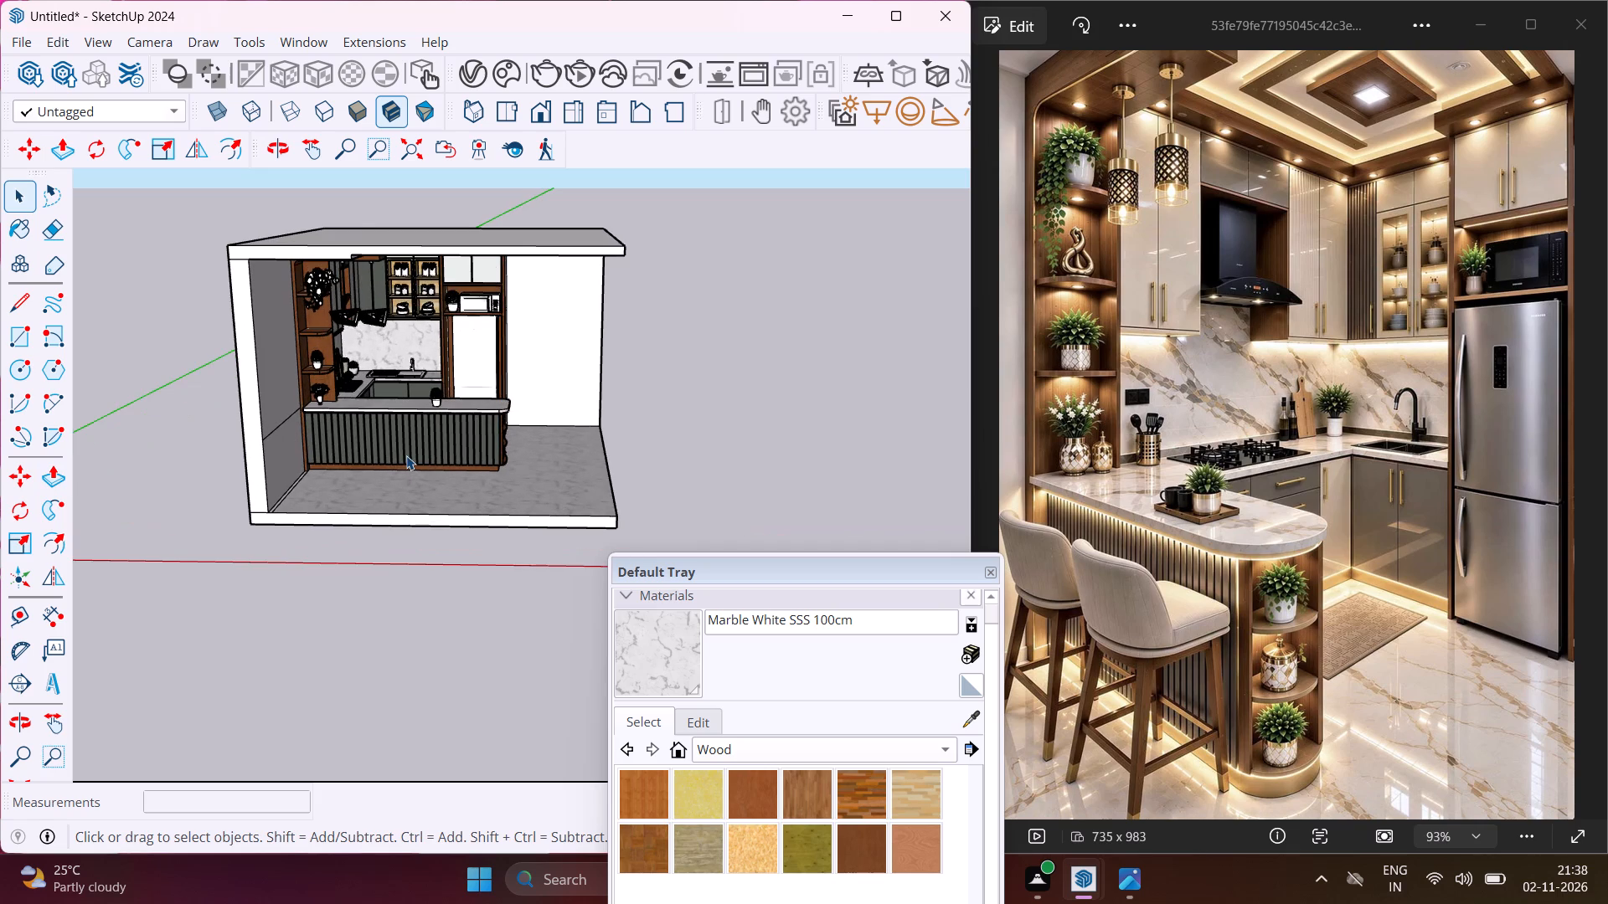
pyautogui.moveTo(406, 455); pyautogui.dragTo(200, 515, button='middle')
pyautogui.scroll(3, 518, 554)
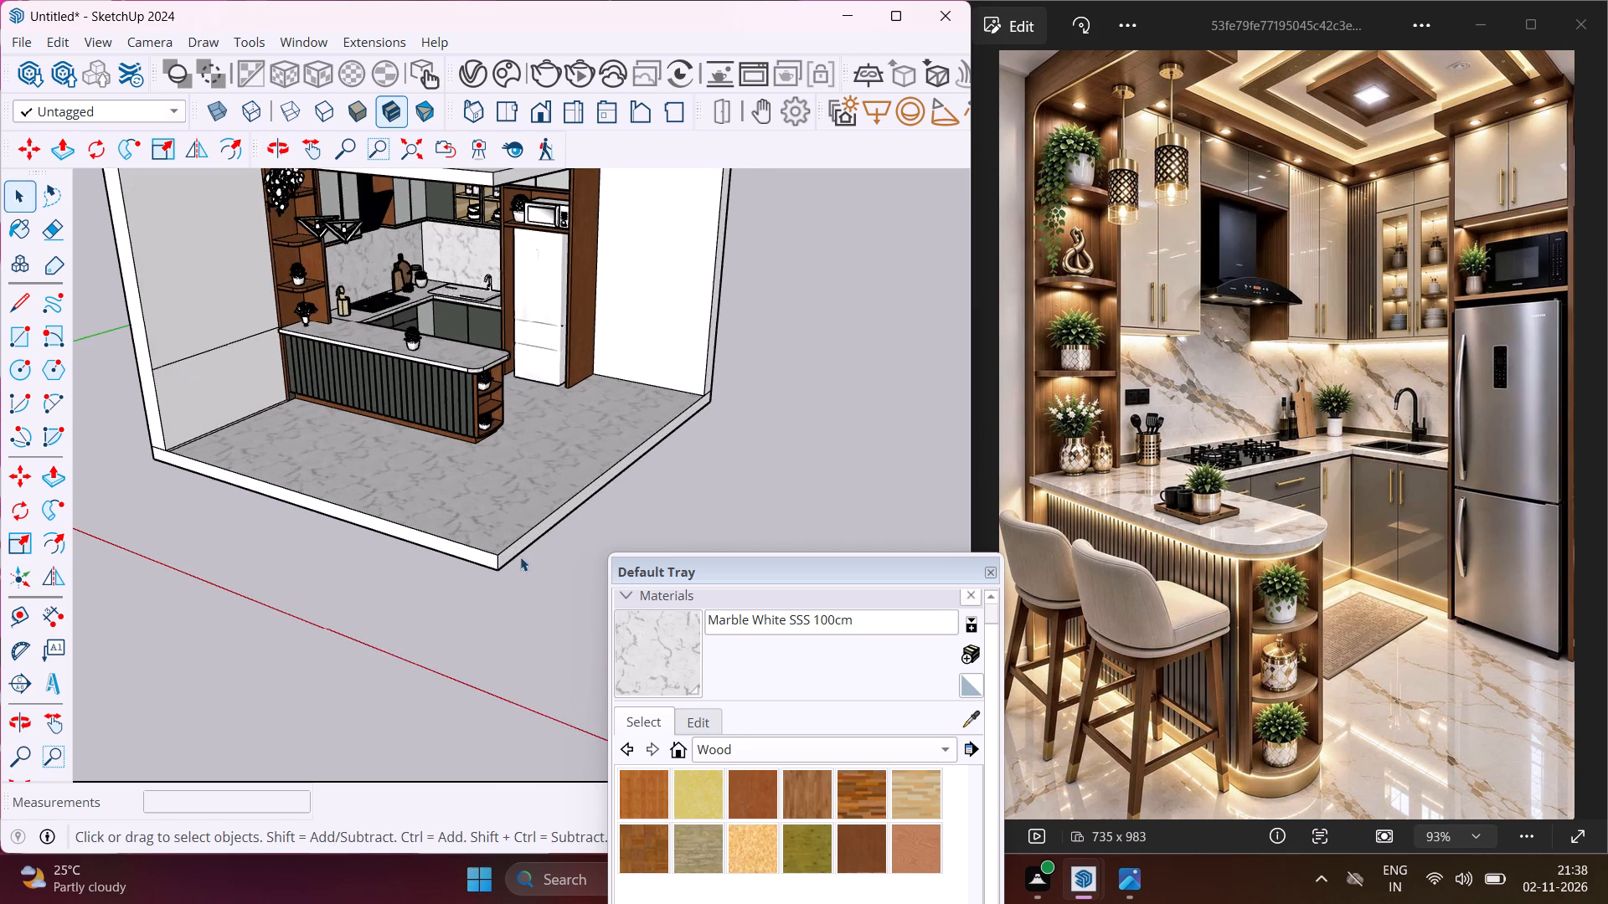
pyautogui.scroll(3, 514, 555)
pyautogui.click(510, 552)
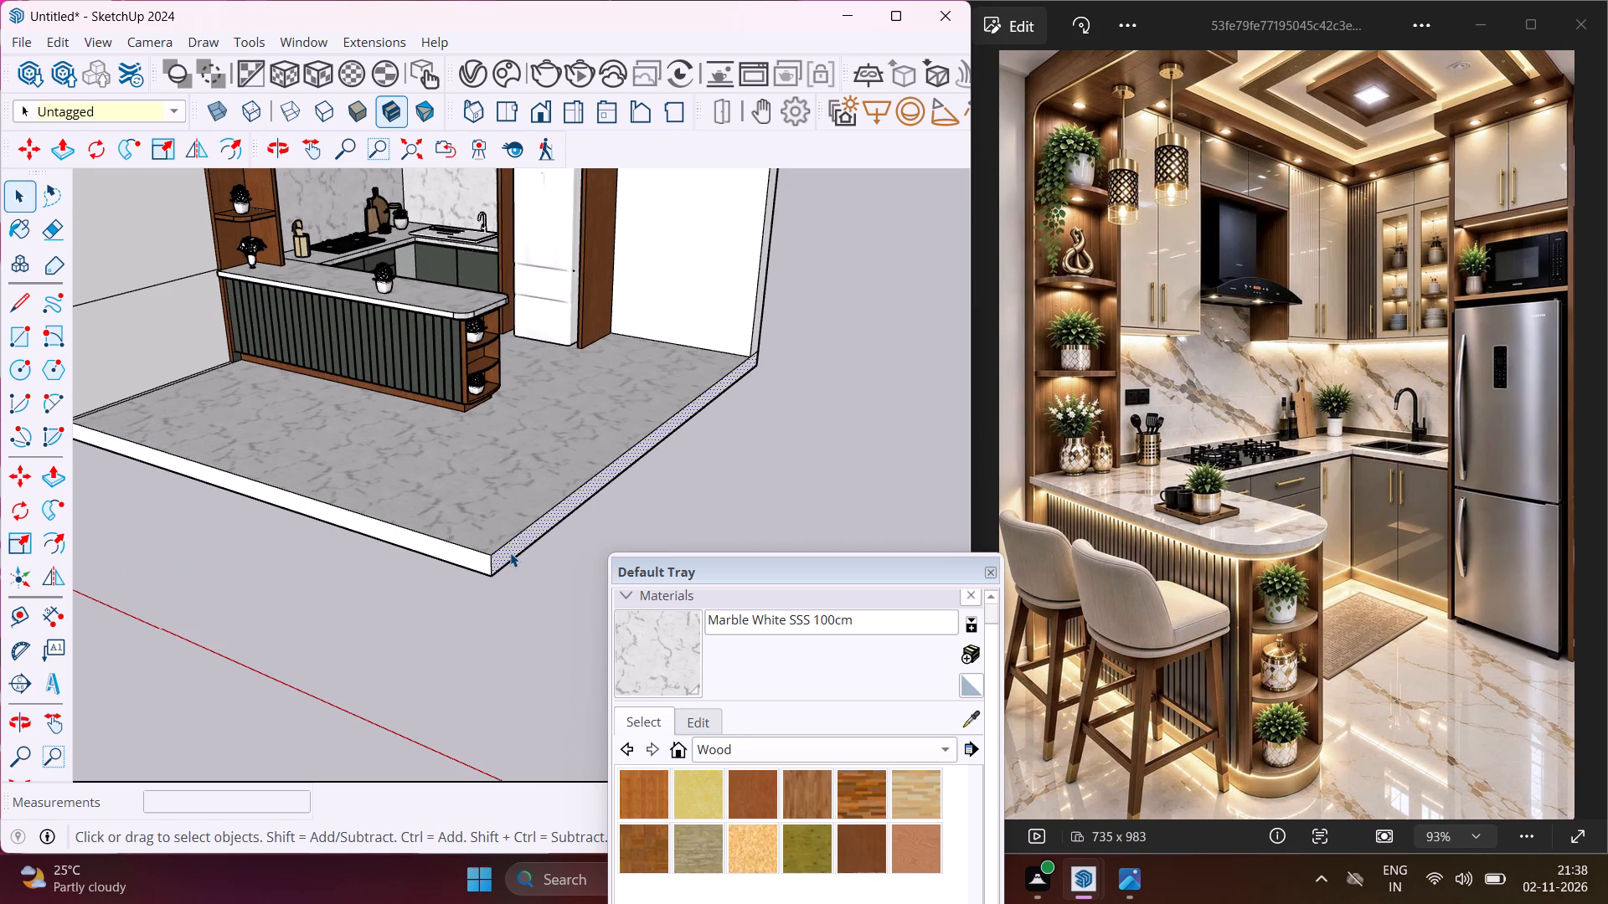
pyautogui.press('p')
pyautogui.click(510, 552)
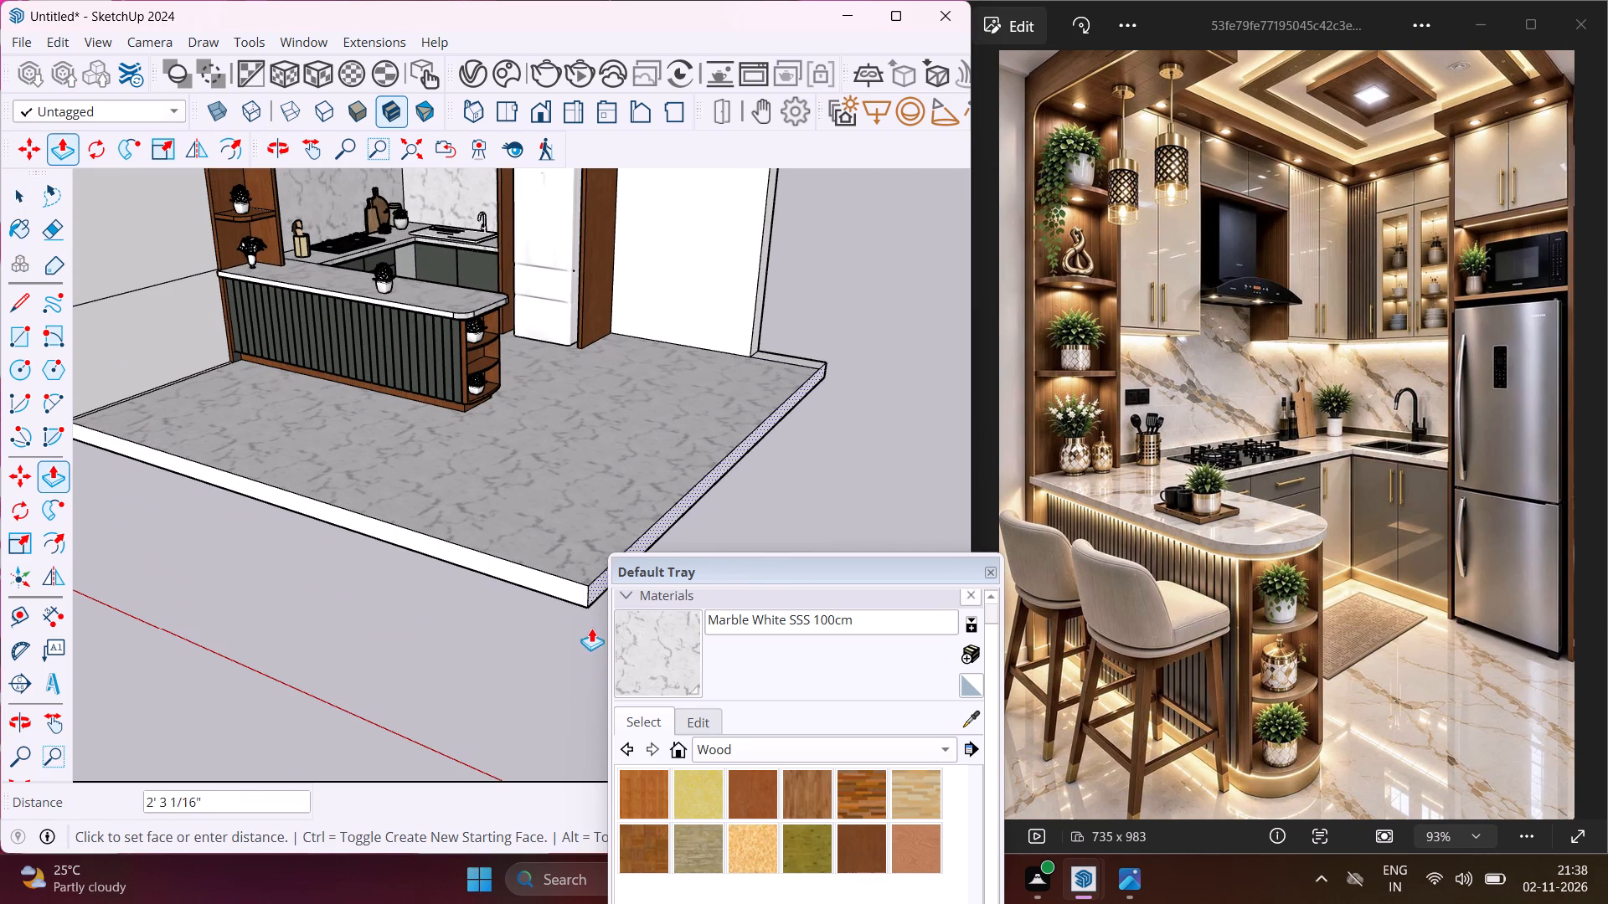
pyautogui.click(595, 649)
pyautogui.scroll(-4, 487, 616)
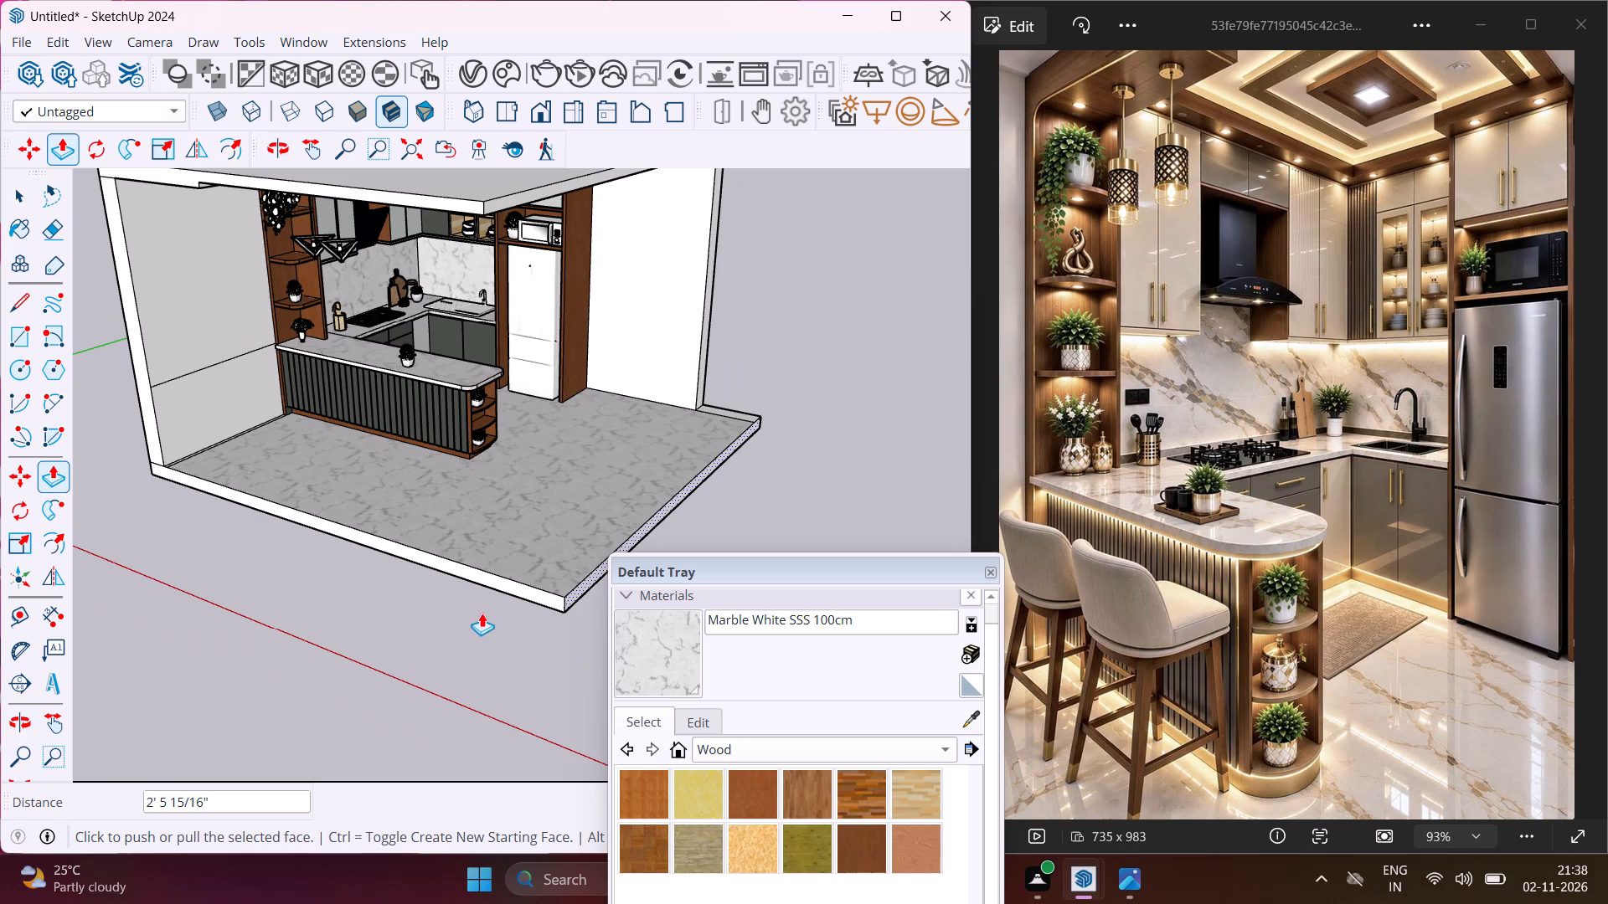
# Extend the back wall's free end beyond the fridge unit outward by 2' 5 15/16" to the floor slab's edge with Push/Pull.
pyautogui.press('Escape')
pyautogui.scroll(3, 703, 367)
pyautogui.click(706, 356)
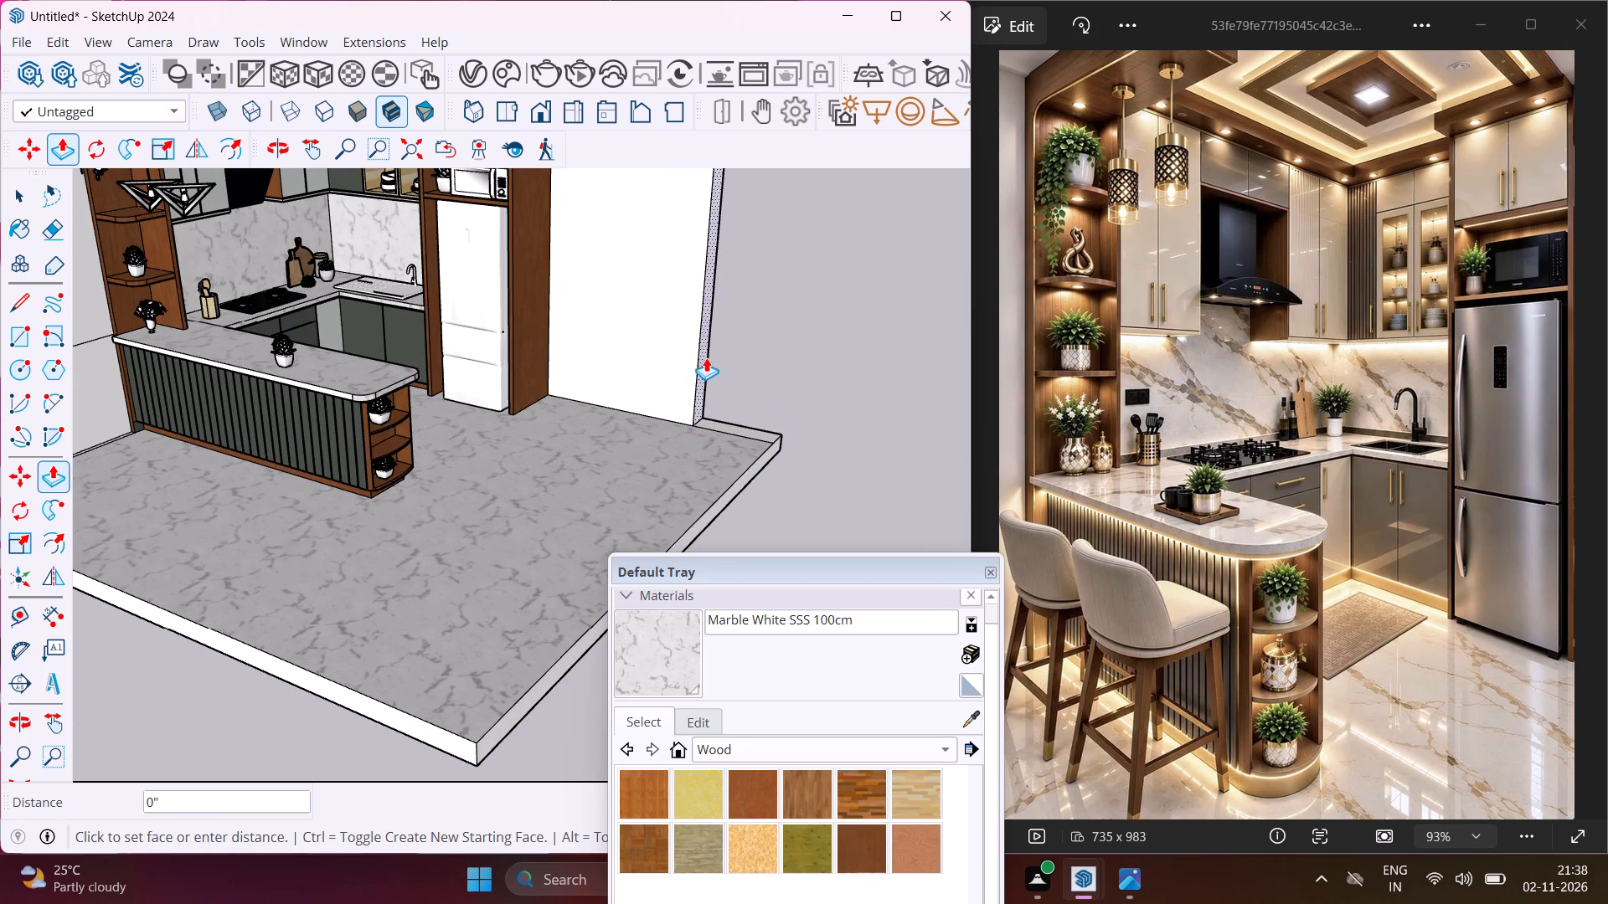
pyautogui.click(745, 473)
pyautogui.scroll(-4, 744, 471)
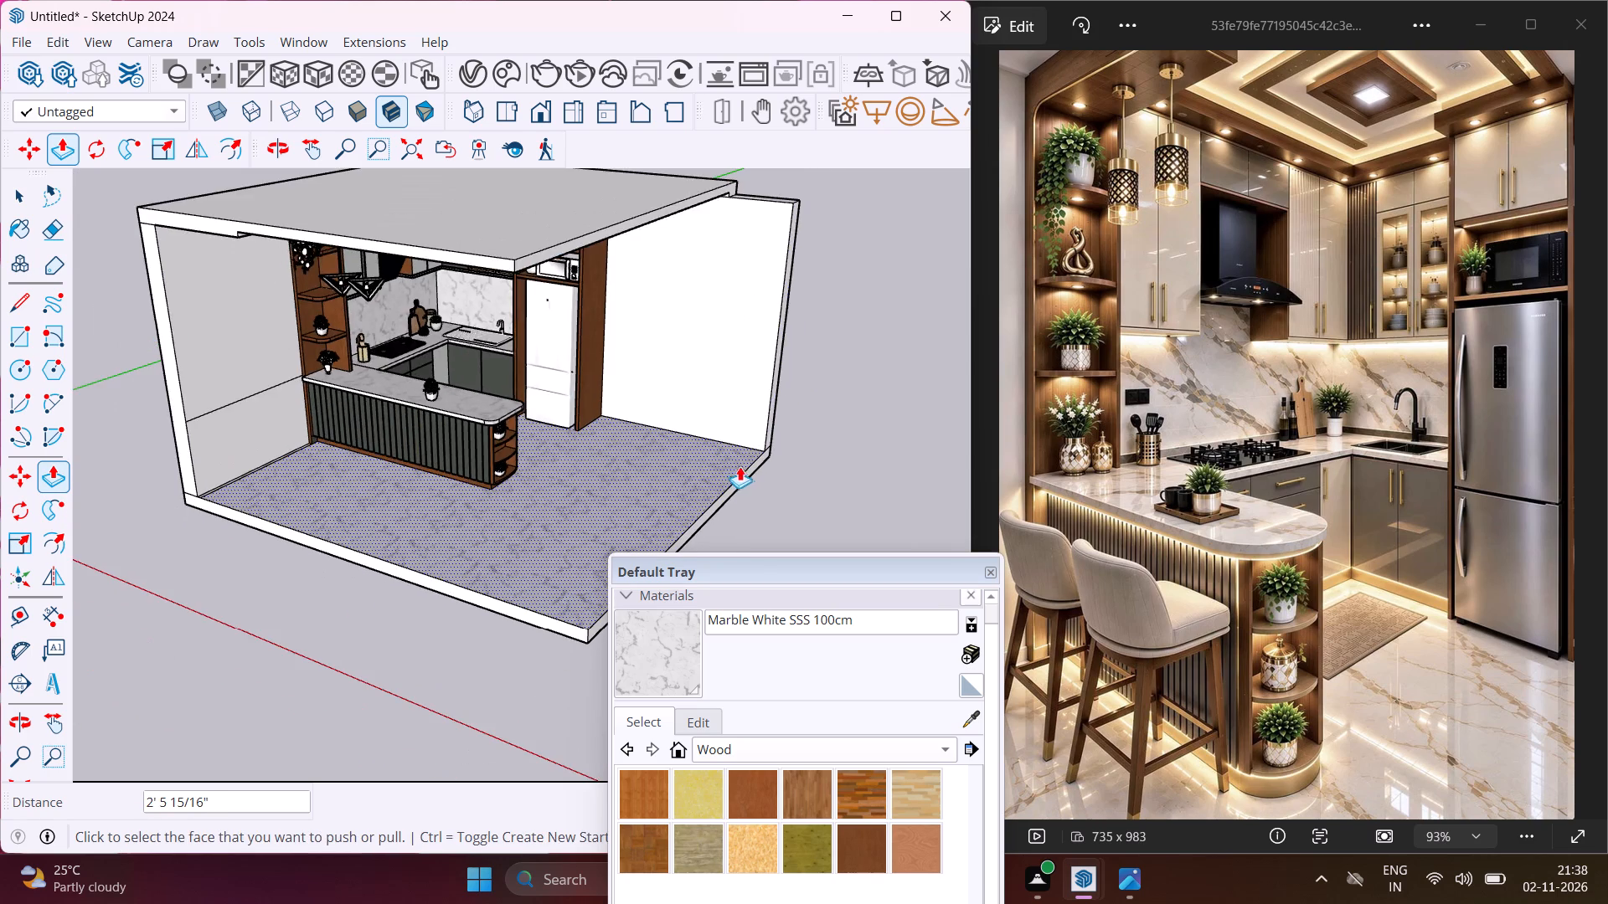
pyautogui.scroll(-4, 739, 465)
# Extend the ceiling slab's open side outward by 2' 5 15/16" with Push/Pull to line up with the floor slab's edge.
pyautogui.scroll(4, 647, 367)
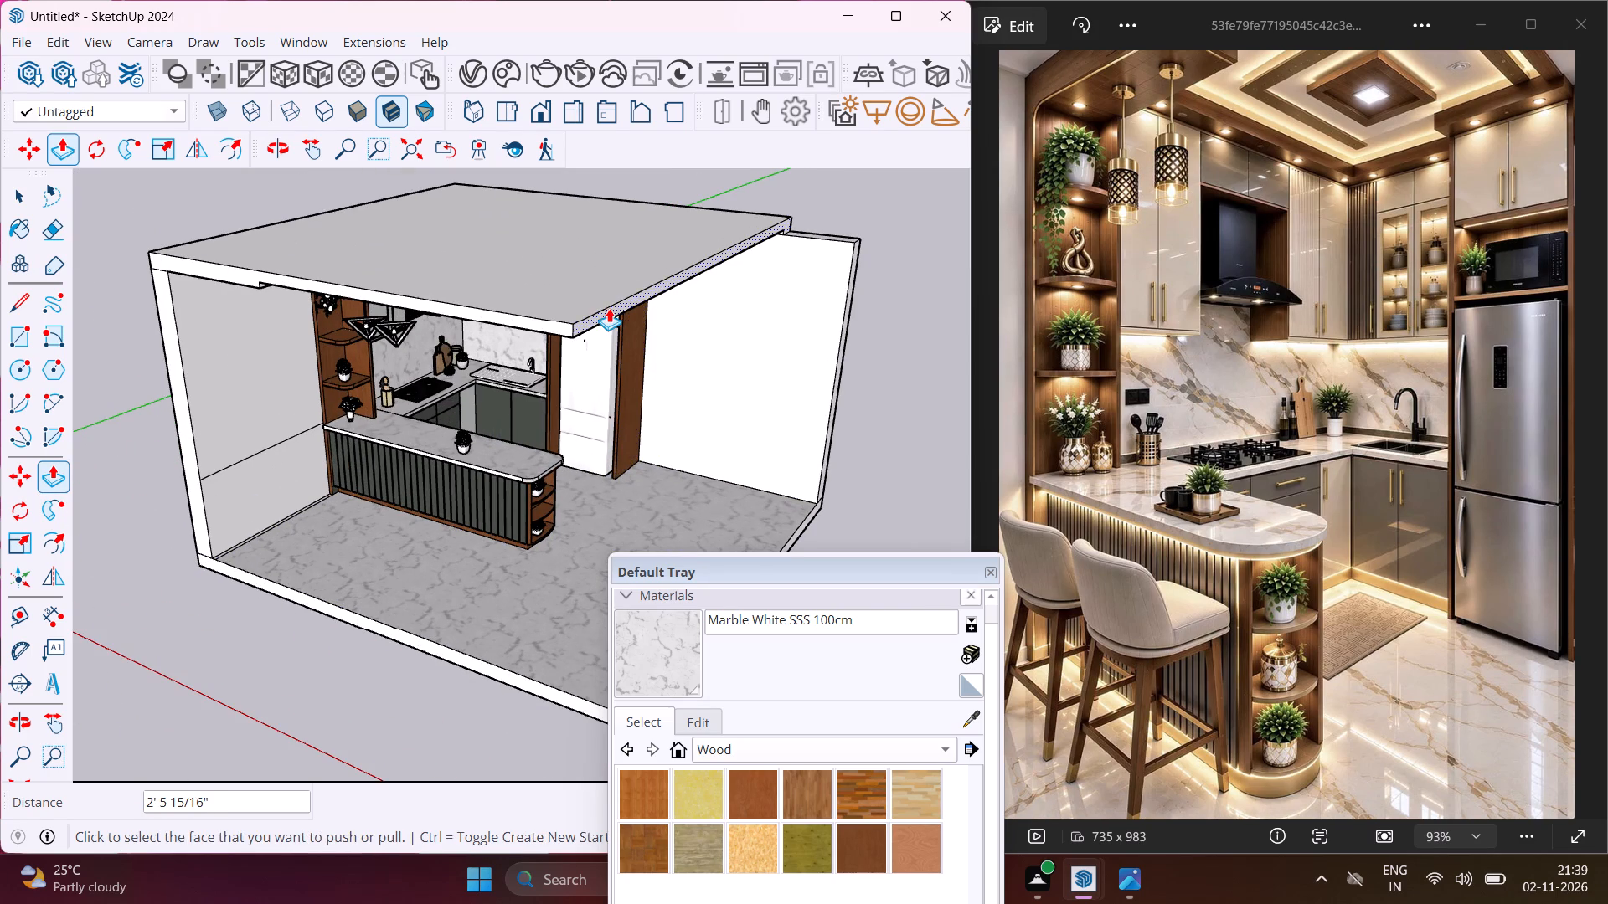
pyautogui.click(609, 308)
pyautogui.scroll(-5, 636, 357)
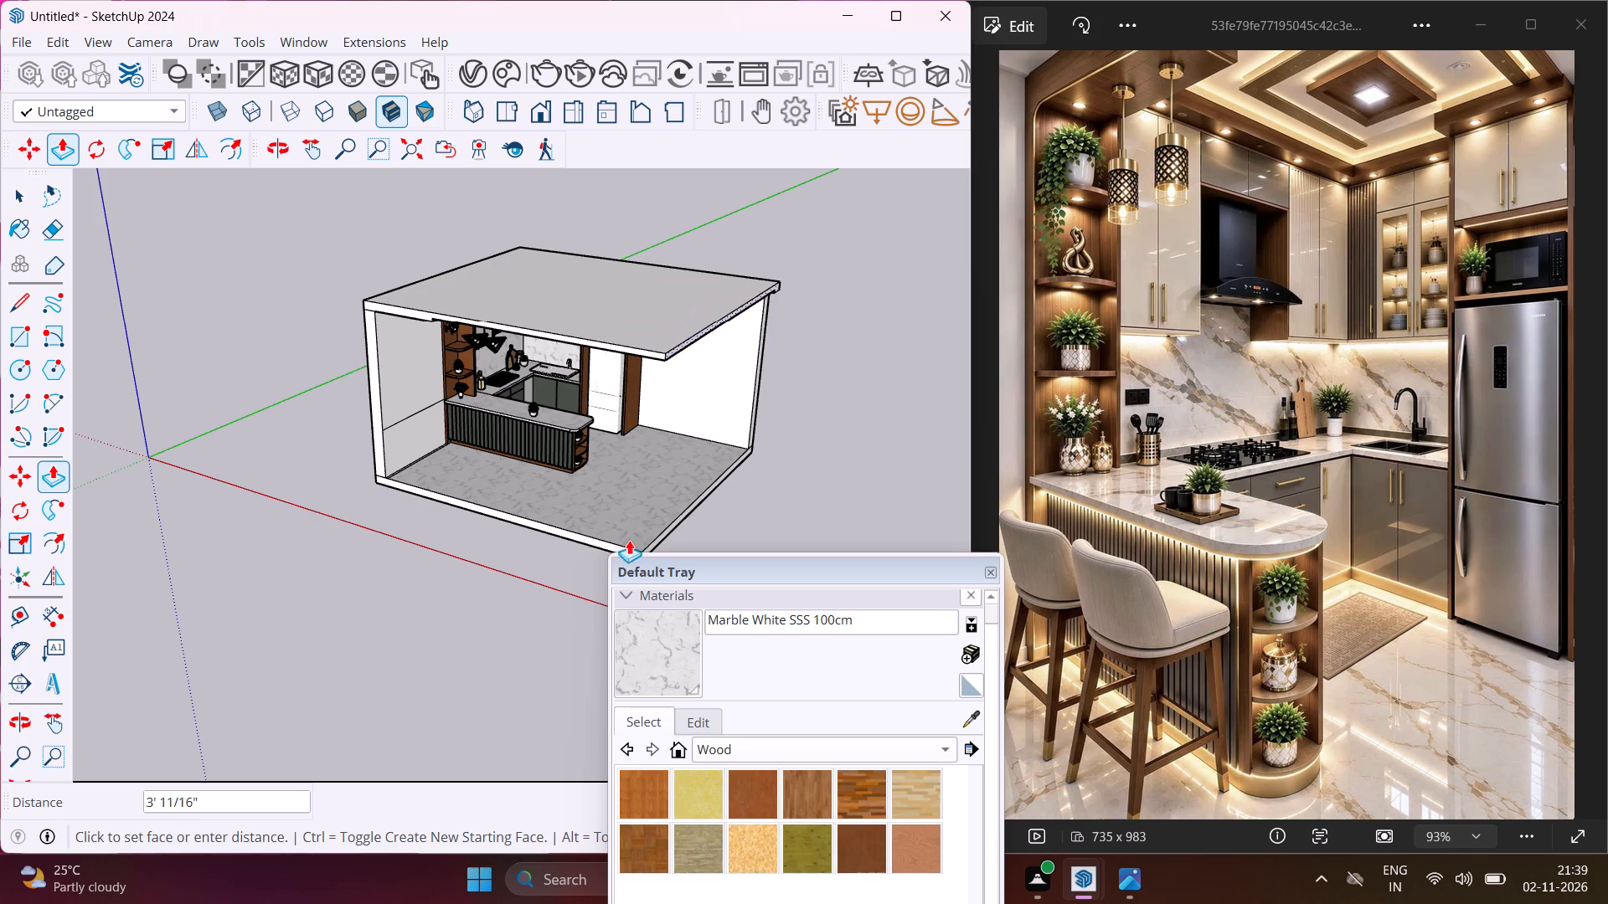
pyautogui.click(667, 527)
pyautogui.scroll(2, 582, 435)
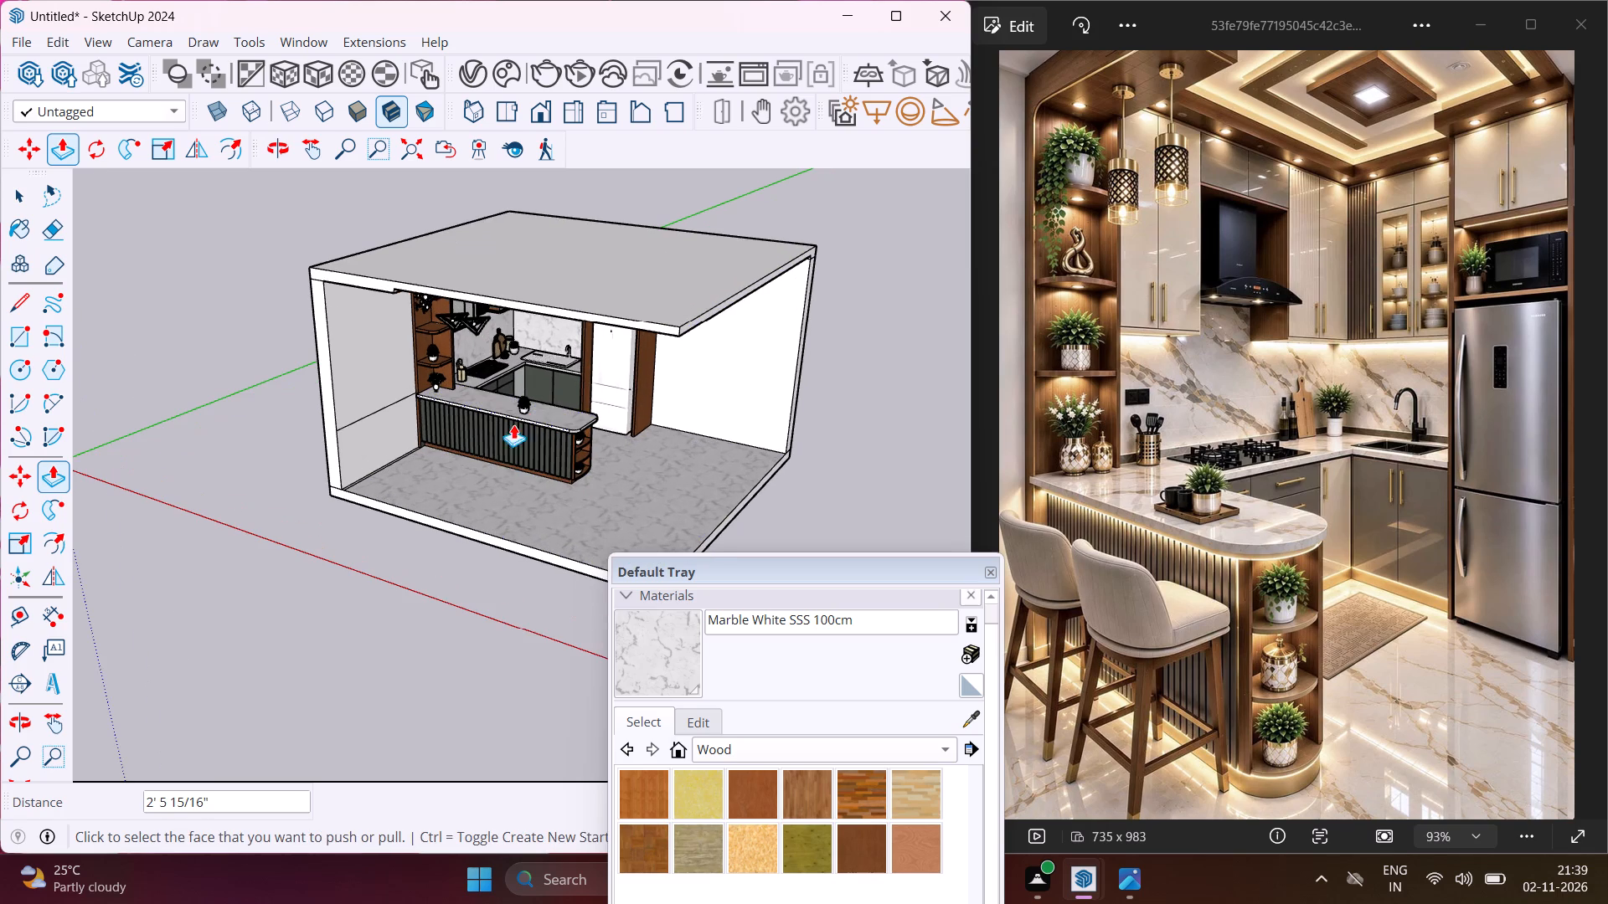
pyautogui.press('Escape')
pyautogui.press('space')
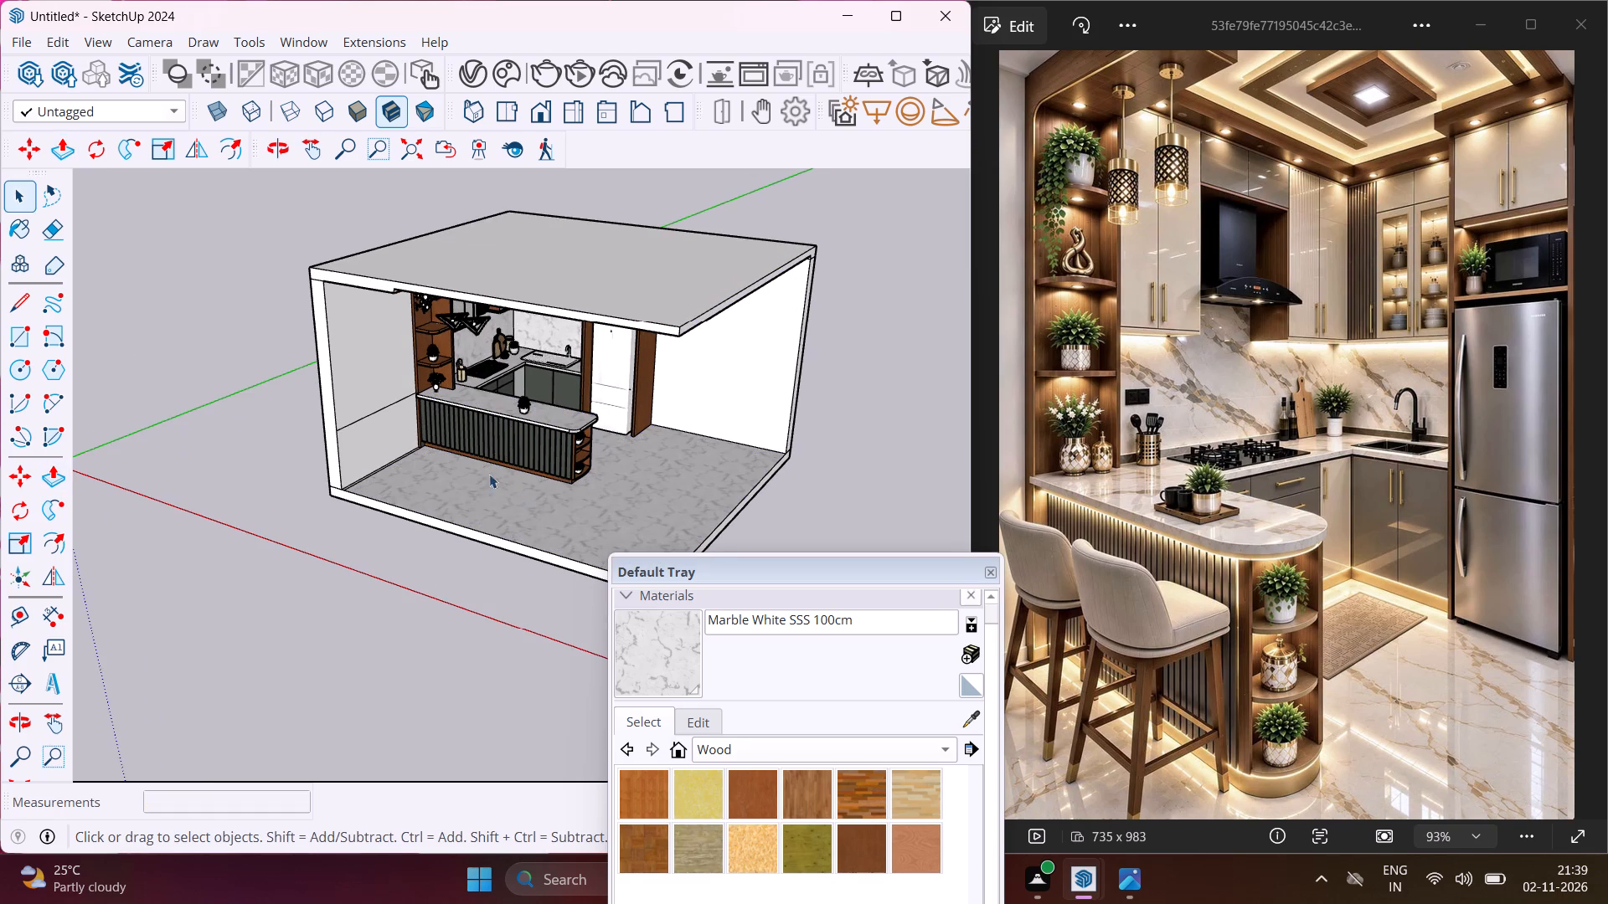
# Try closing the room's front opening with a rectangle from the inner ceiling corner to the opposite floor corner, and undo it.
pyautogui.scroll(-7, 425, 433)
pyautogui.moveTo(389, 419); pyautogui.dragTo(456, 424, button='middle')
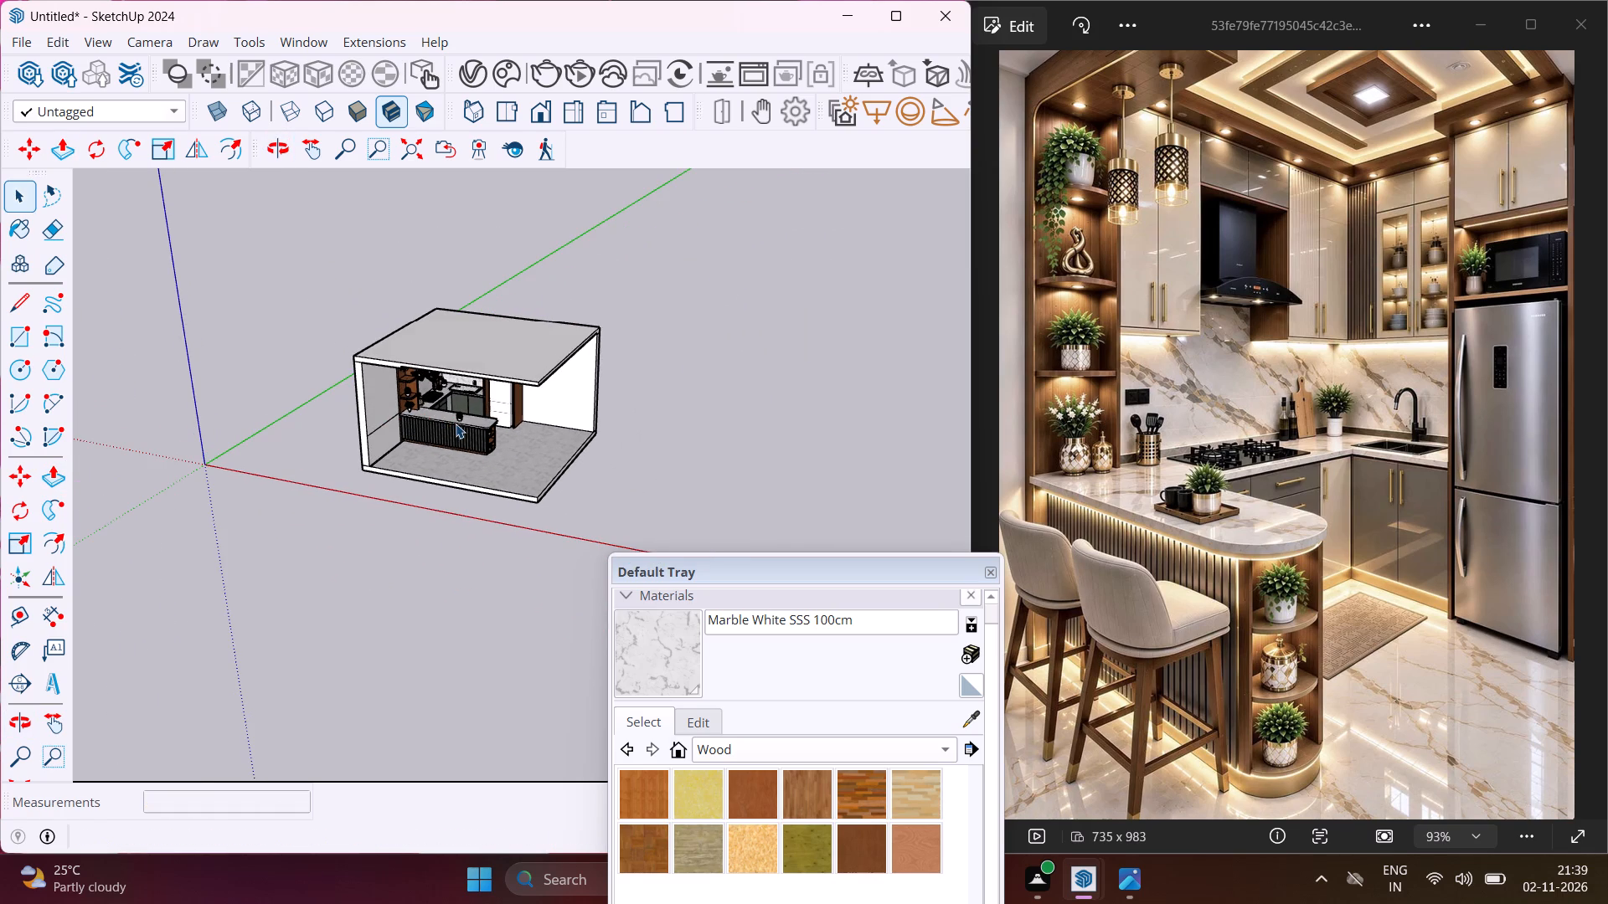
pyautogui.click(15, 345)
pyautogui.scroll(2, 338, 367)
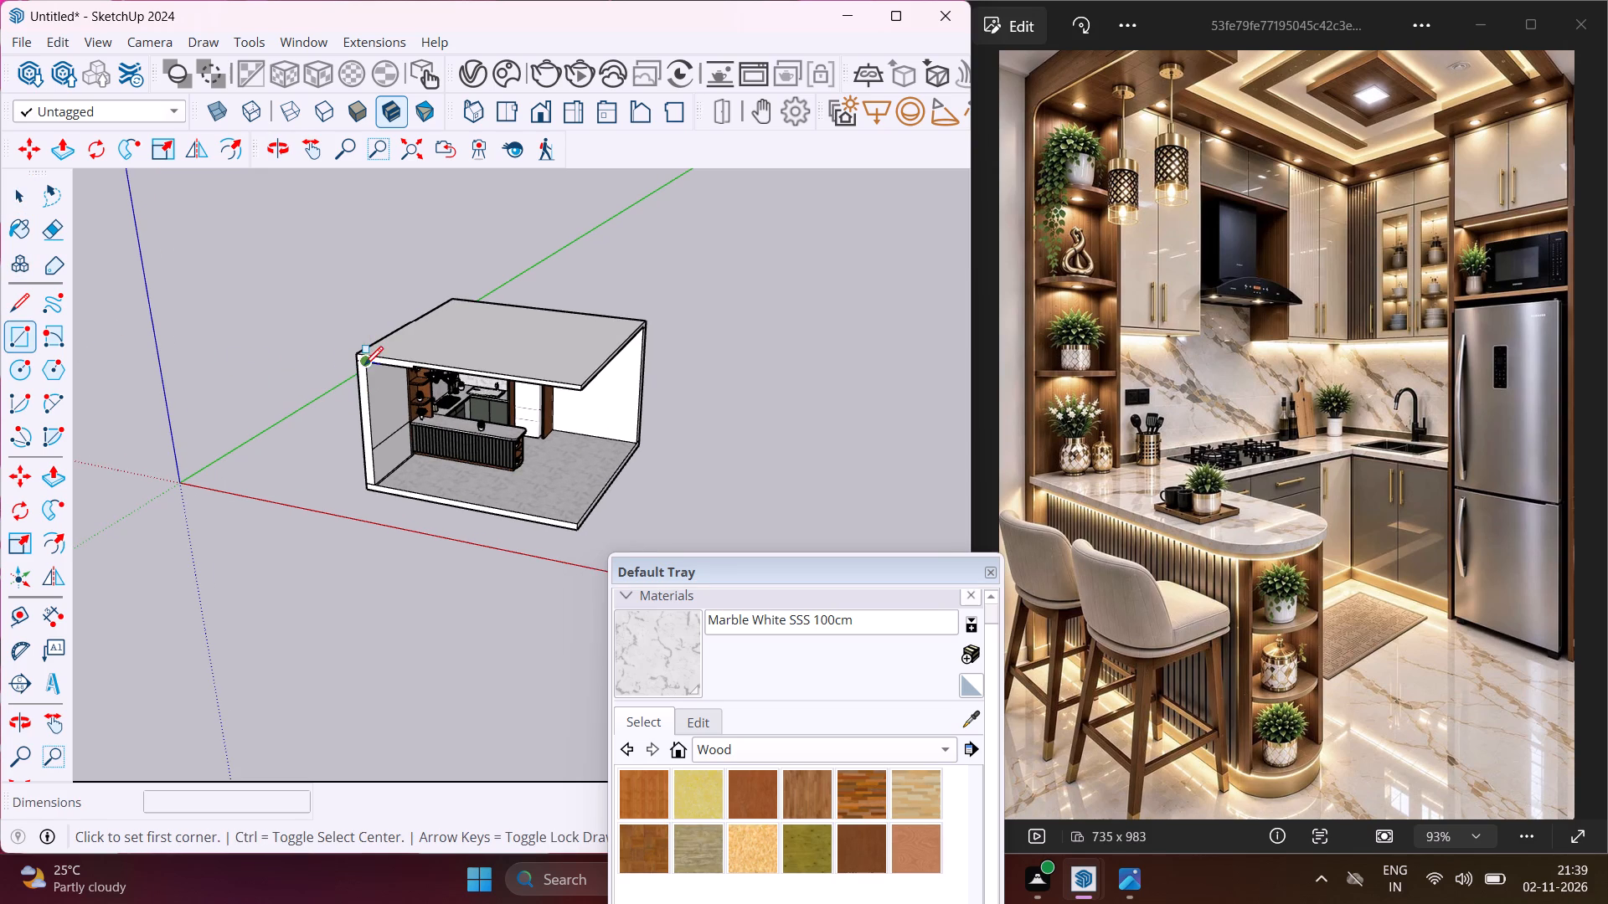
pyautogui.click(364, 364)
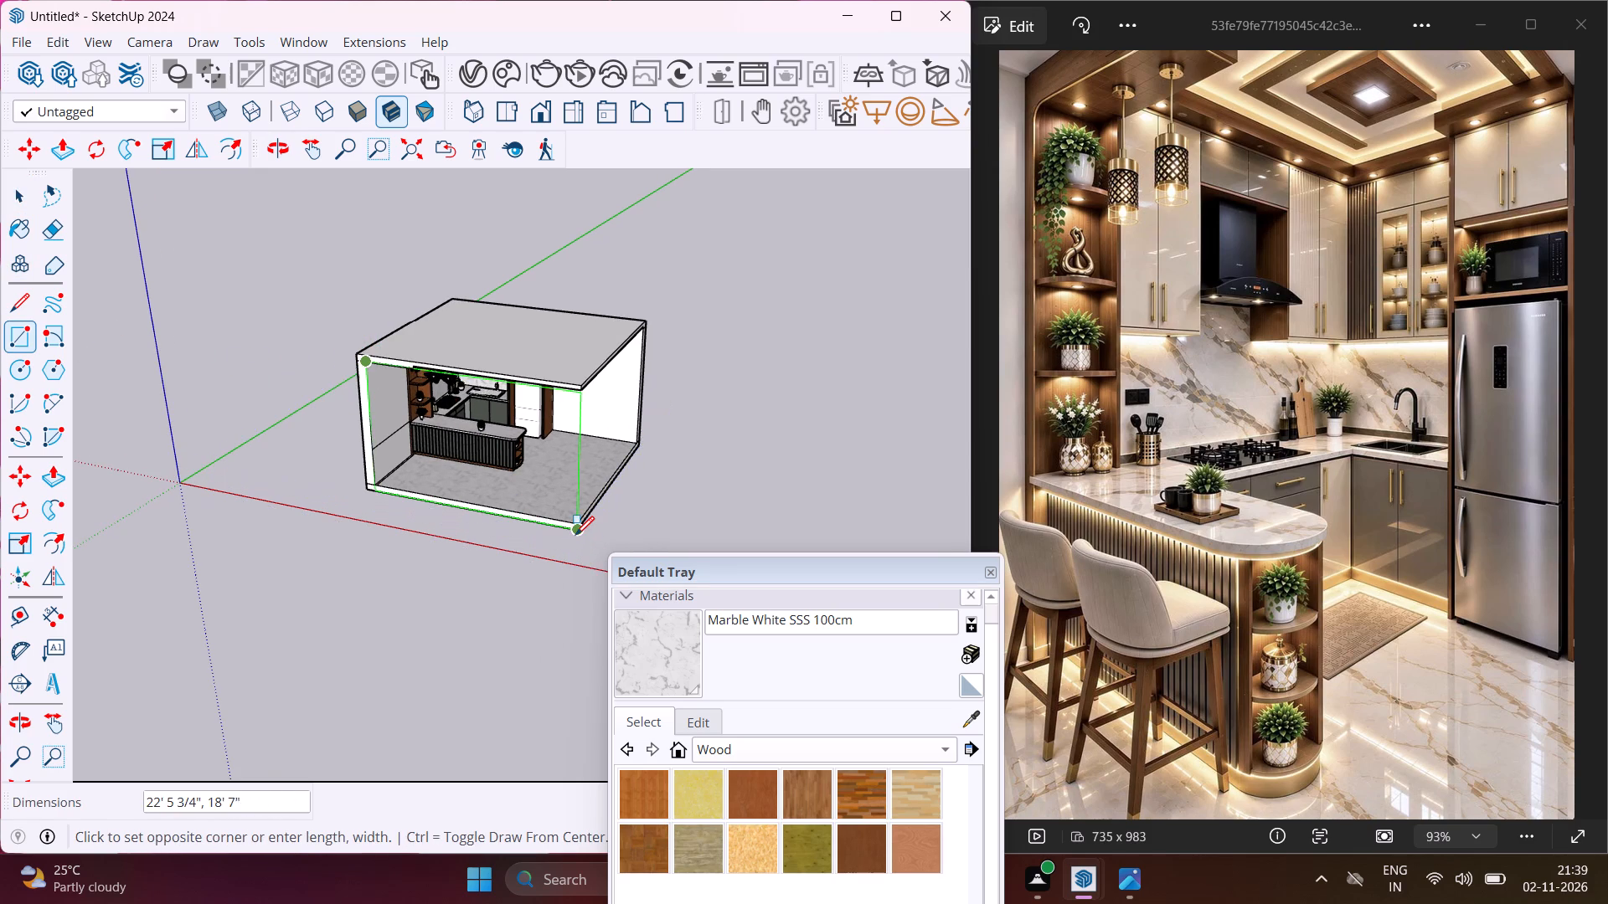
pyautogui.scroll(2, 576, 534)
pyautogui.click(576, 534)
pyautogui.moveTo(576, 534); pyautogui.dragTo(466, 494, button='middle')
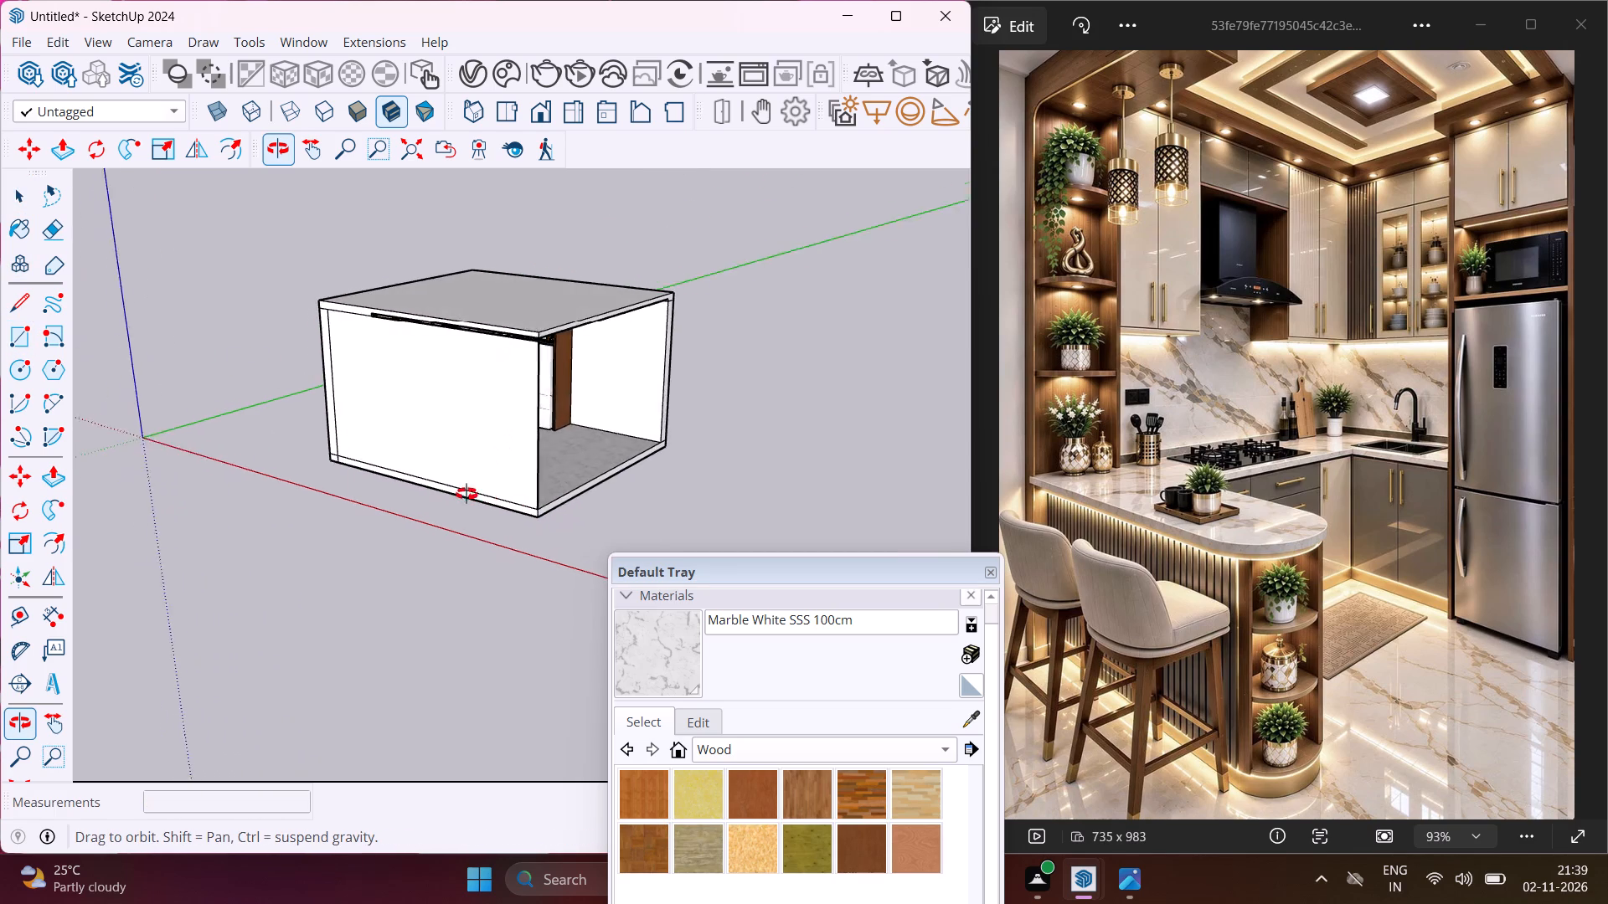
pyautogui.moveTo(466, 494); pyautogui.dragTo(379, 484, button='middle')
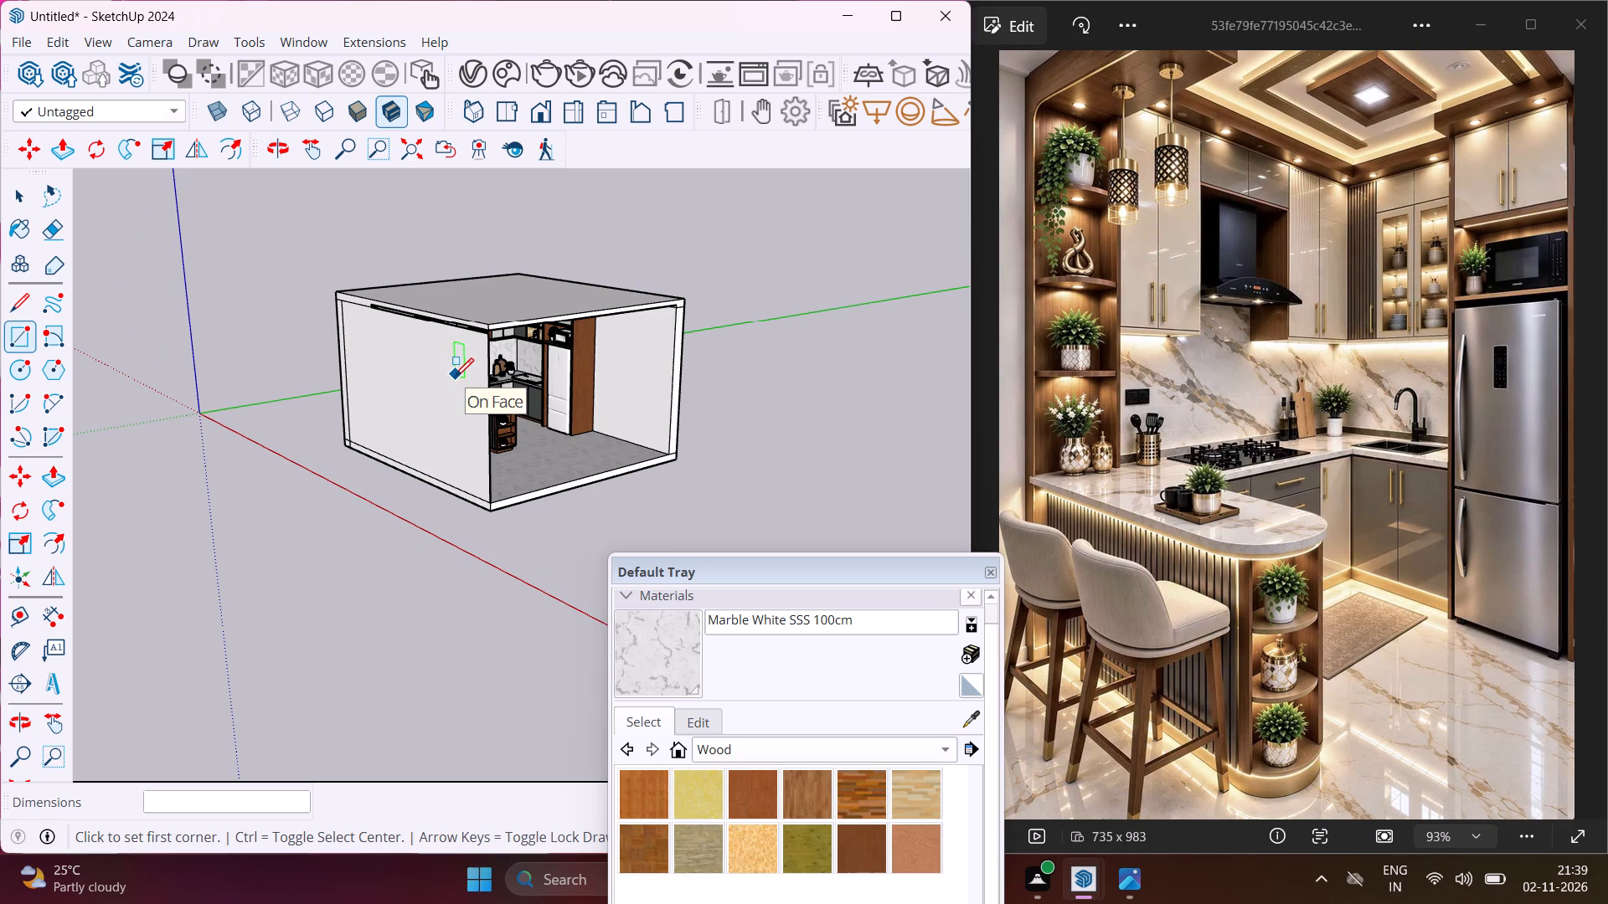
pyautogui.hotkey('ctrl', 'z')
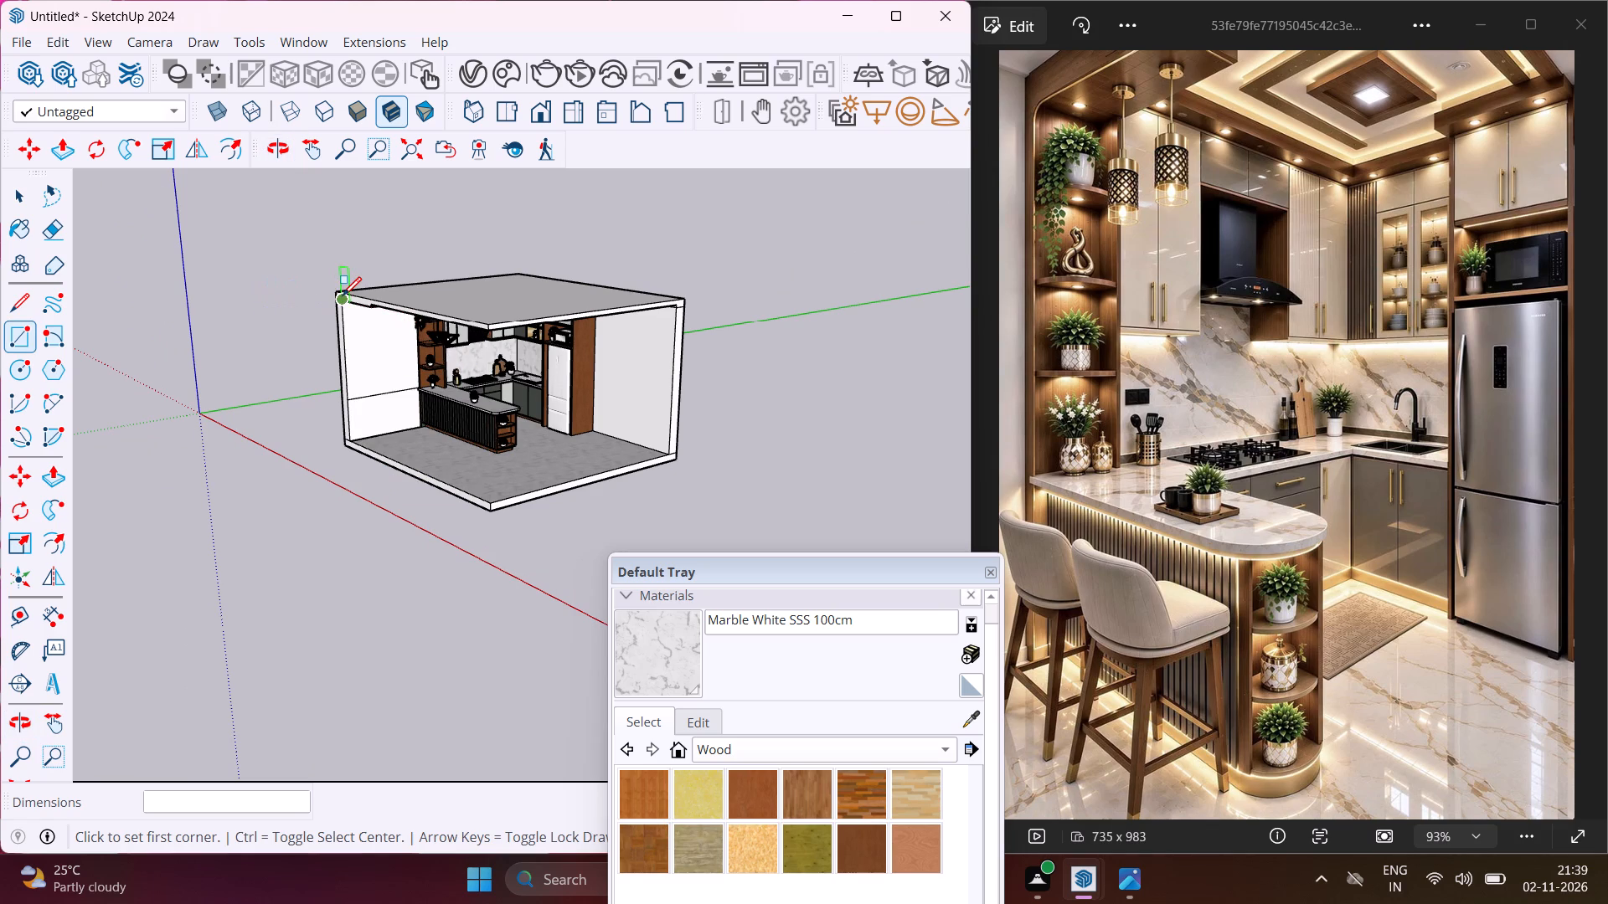
# Draw a rectangle about 17' 2 11/16" by 11' over the room's front opening, from the outer ceiling corner to the opposite floor corner.
pyautogui.click(335, 291)
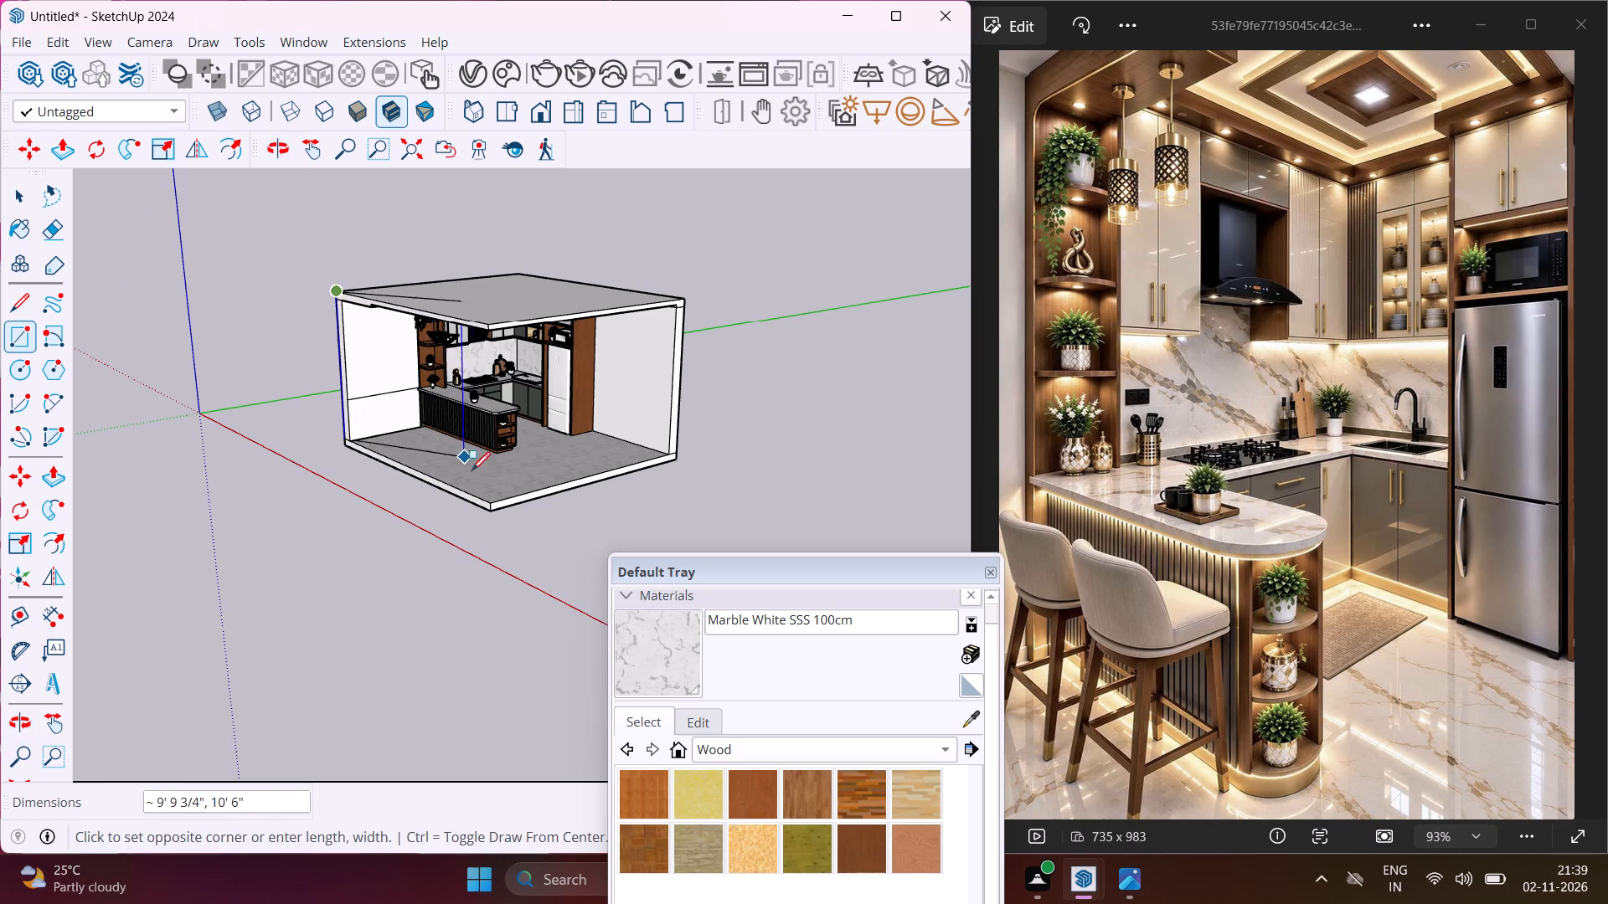
pyautogui.click(487, 517)
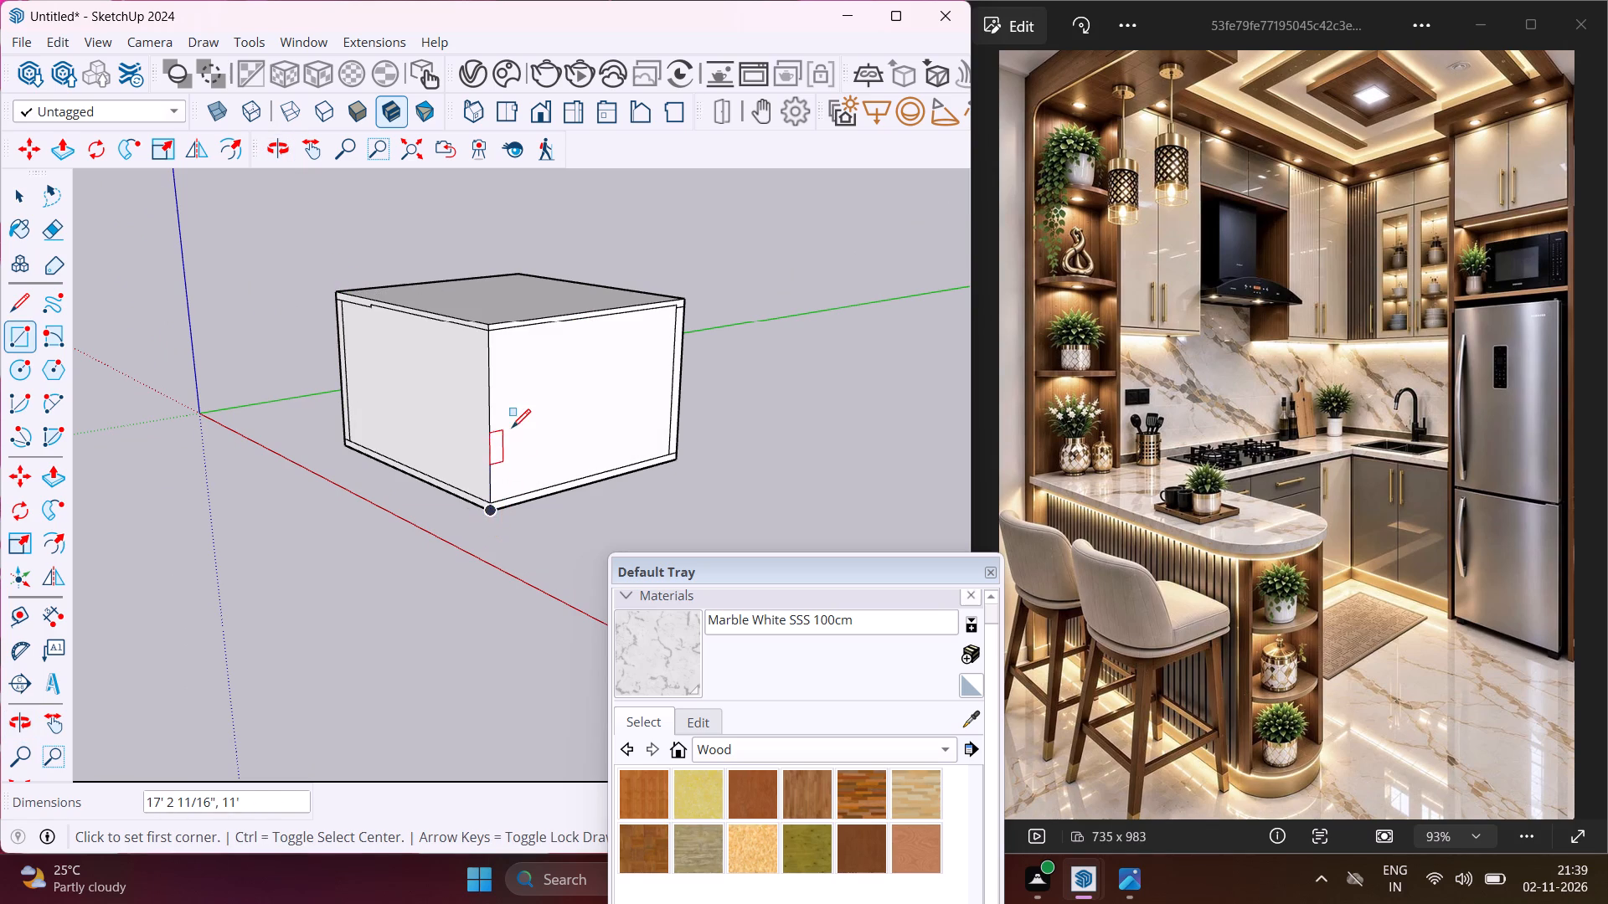
pyautogui.press('Escape')
pyautogui.press('space')
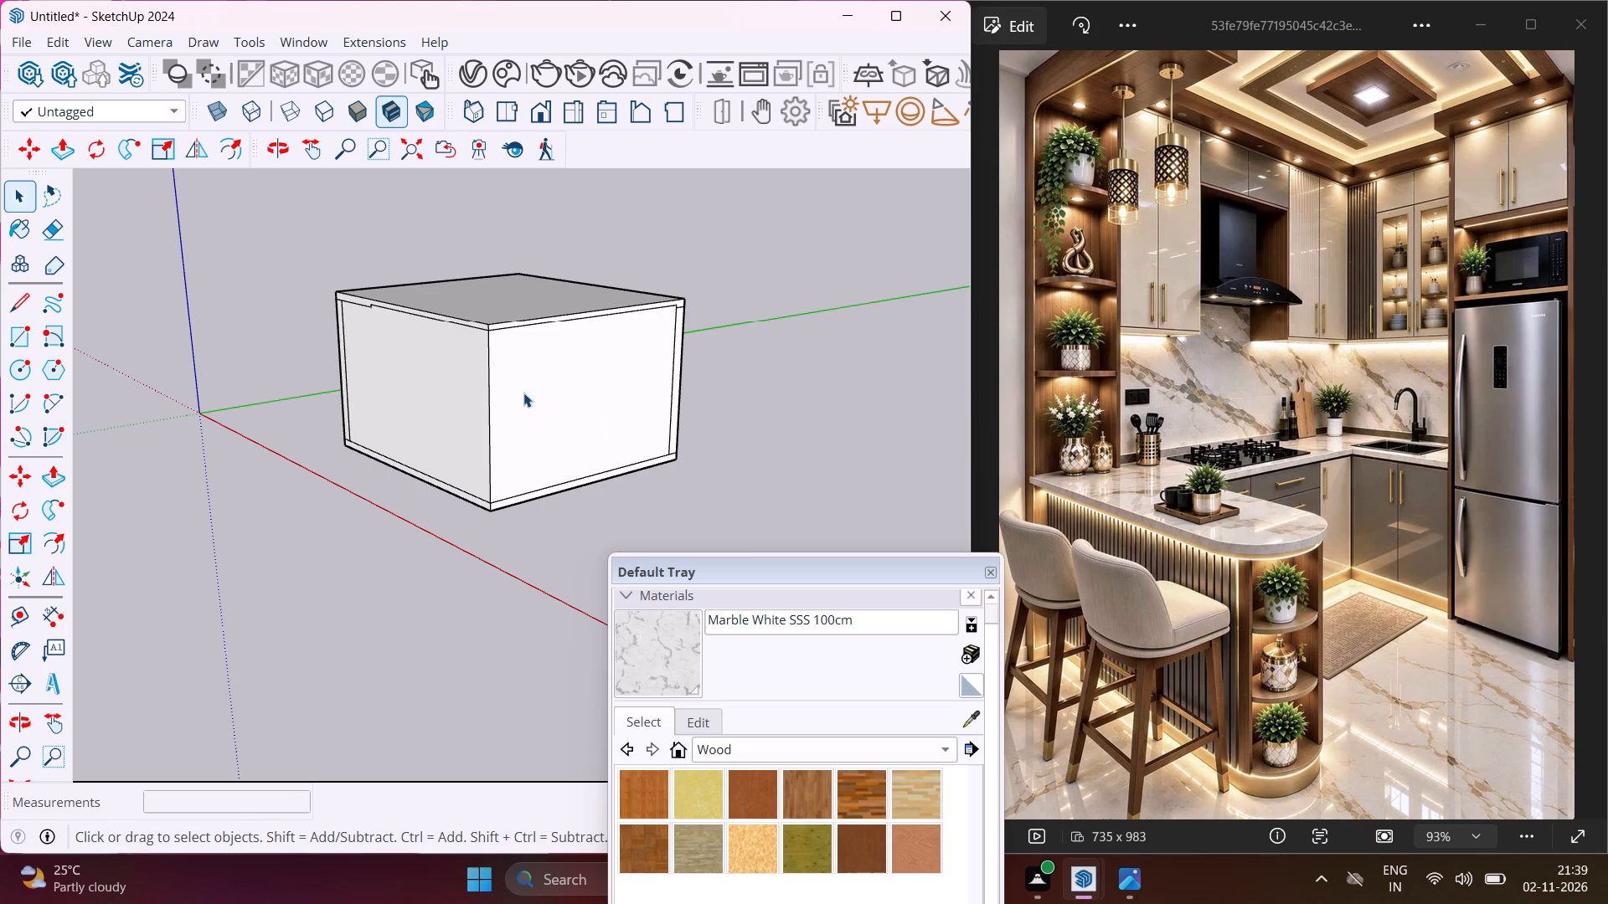
# Examine the kitchen from inside the enclosed room, covering the backsplash, hob, cabinets, peninsula and fridge unit from an angle like the reference.
pyautogui.scroll(11, 523, 393)
pyautogui.moveTo(452, 399); pyautogui.dragTo(451, 347, button='middle')
pyautogui.click(312, 136)
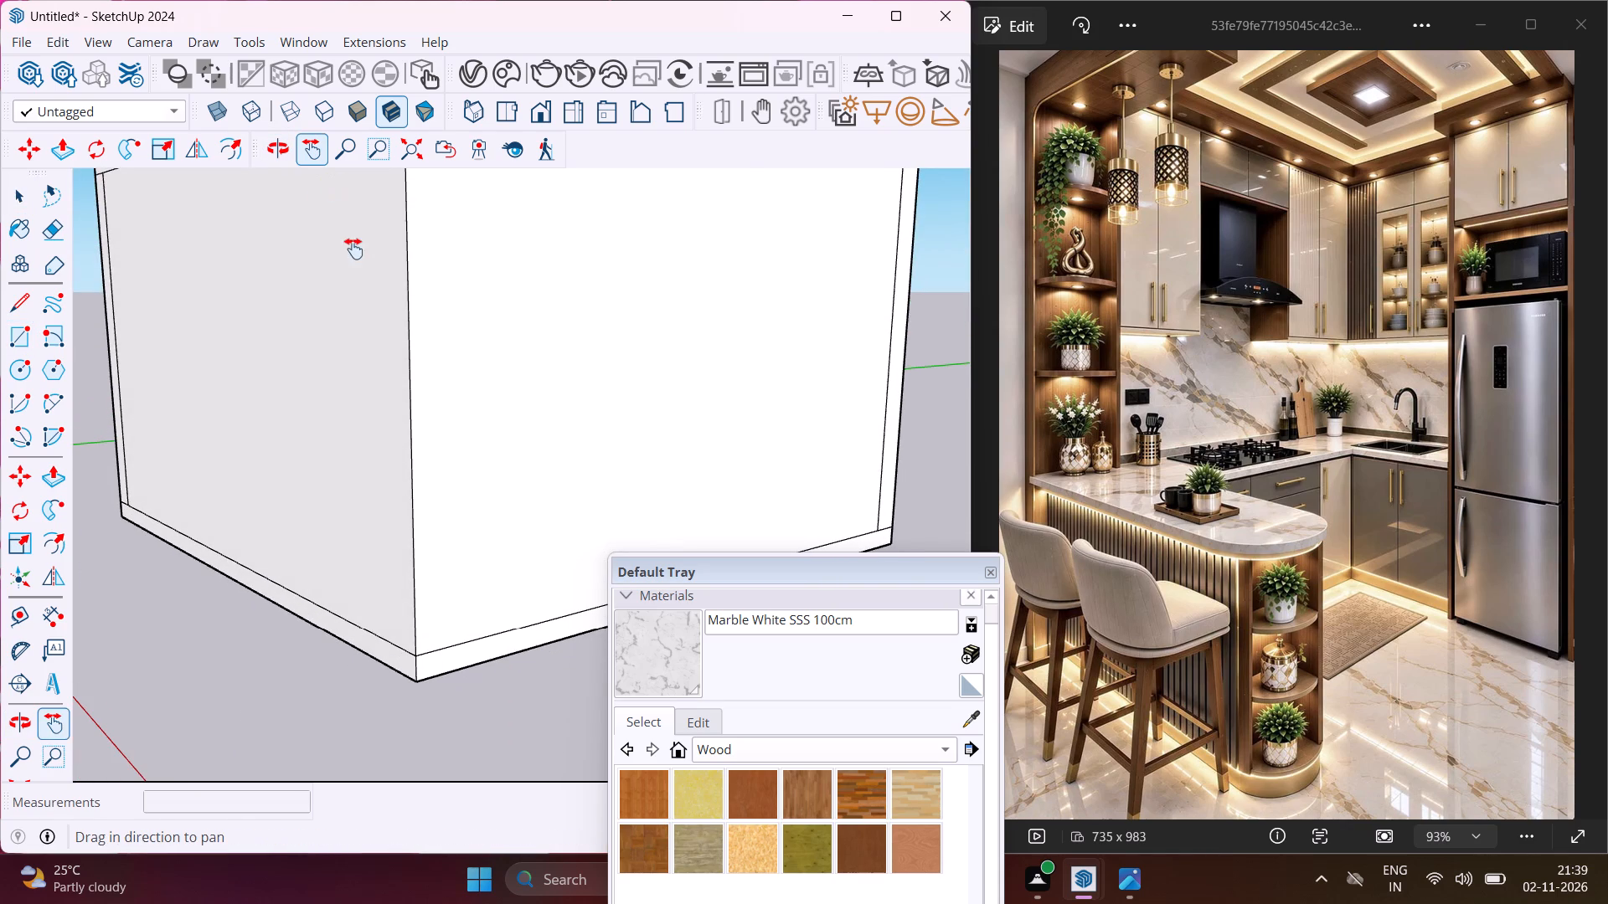
pyautogui.moveTo(353, 249); pyautogui.dragTo(349, 331)
pyautogui.scroll(8, 399, 367)
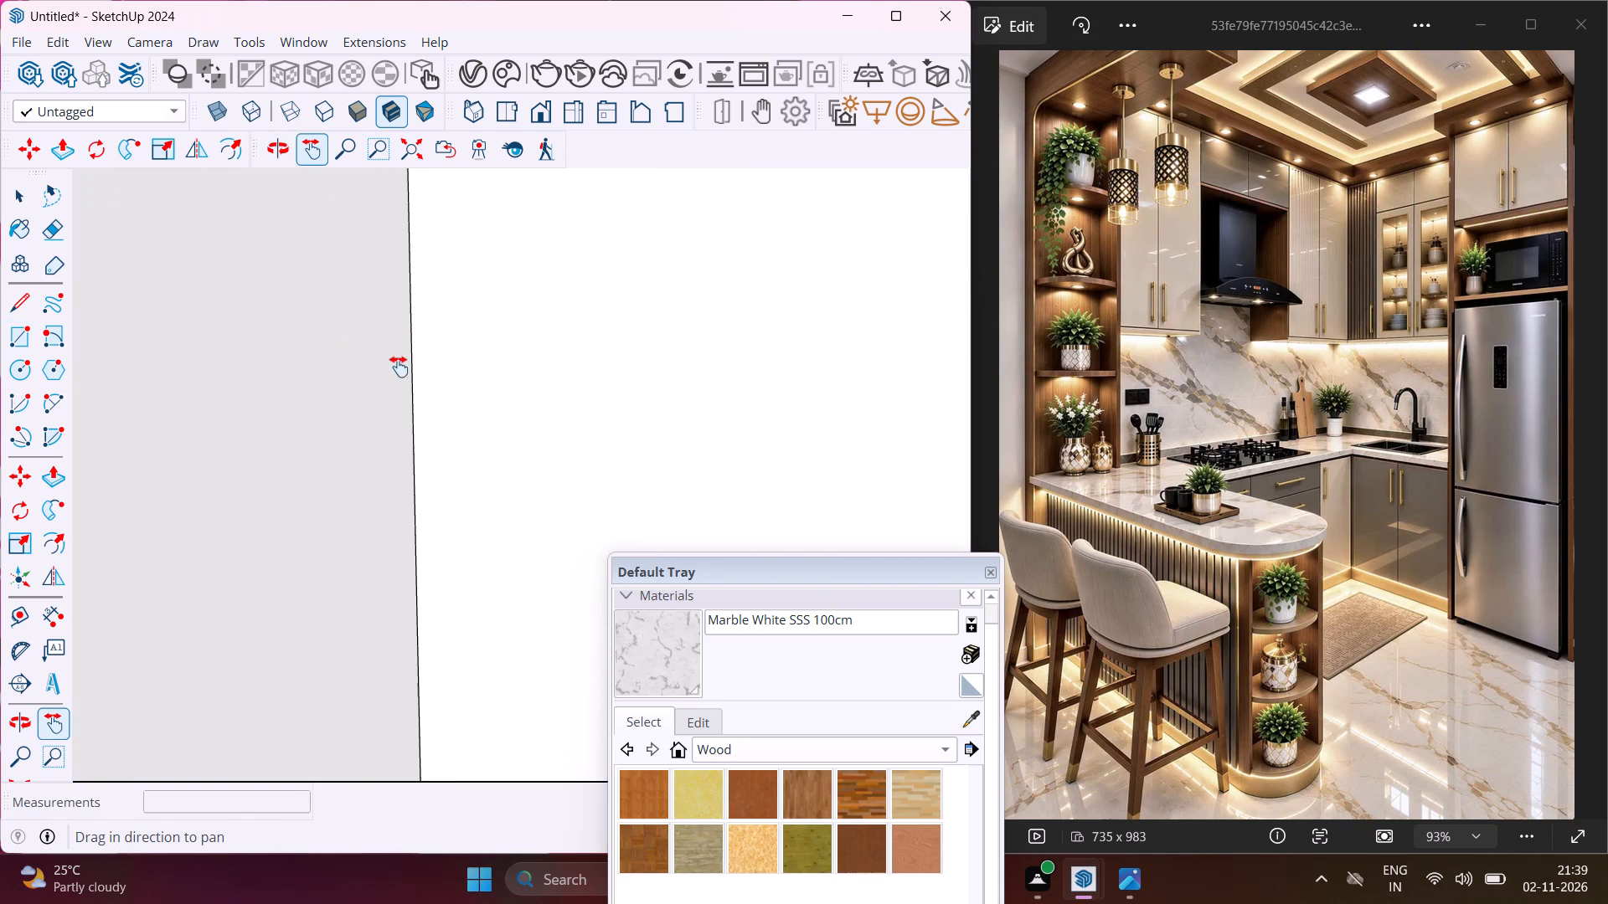
pyautogui.scroll(18, 399, 367)
pyautogui.scroll(20, 399, 367)
pyautogui.scroll(1, 399, 367)
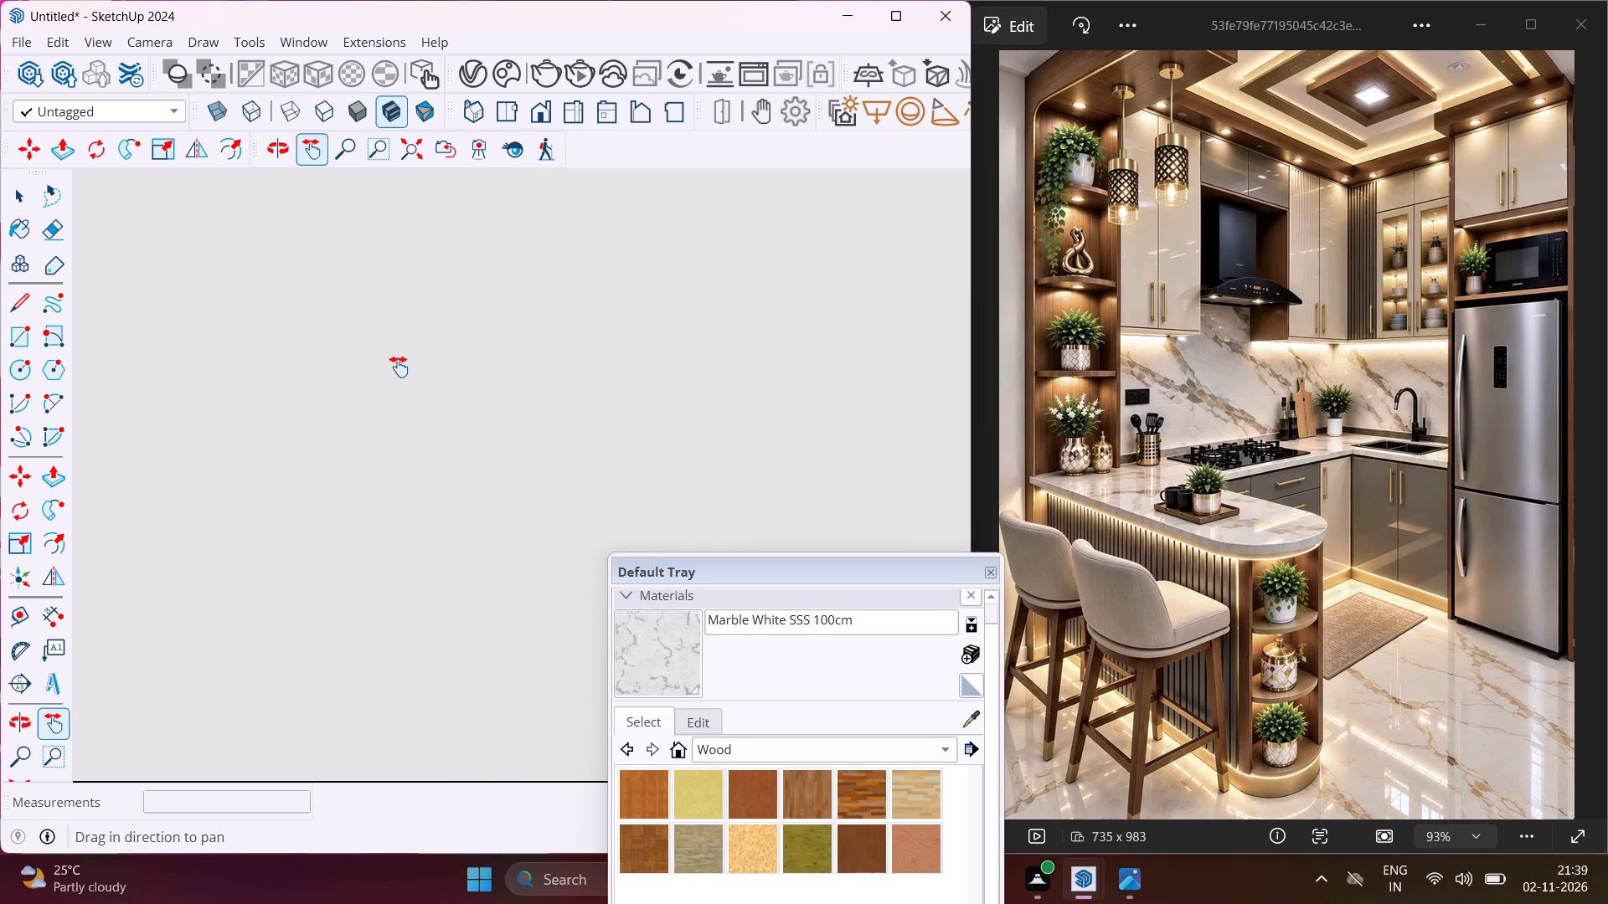
pyautogui.scroll(20, 399, 367)
pyautogui.scroll(20, 399, 367)
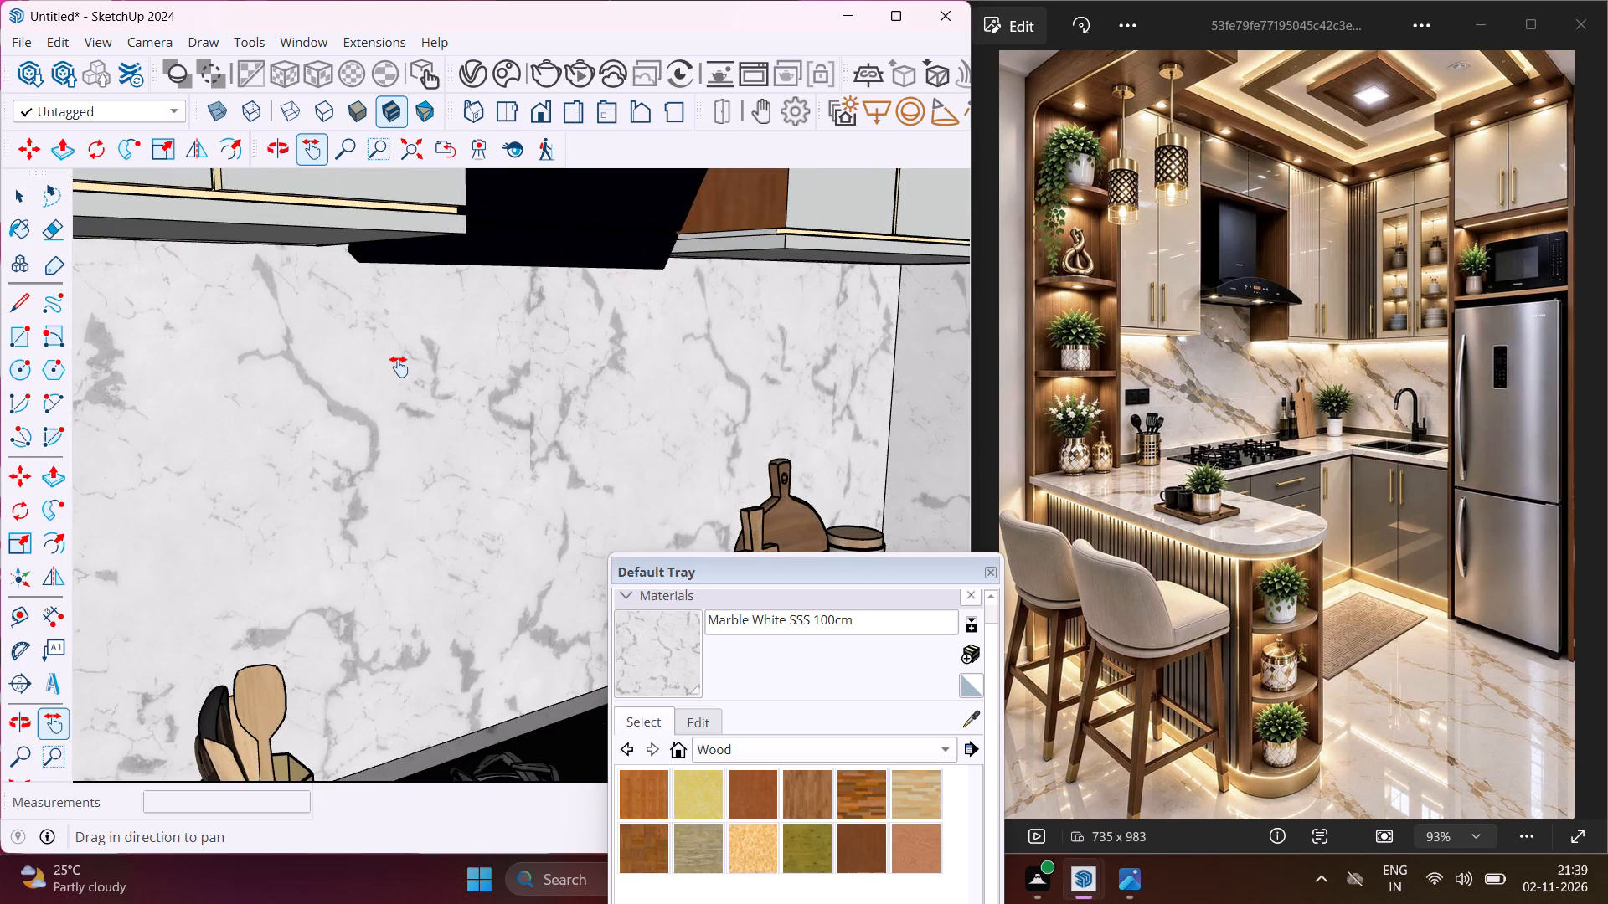
pyautogui.scroll(-4, 396, 366)
pyautogui.scroll(-7, 473, 344)
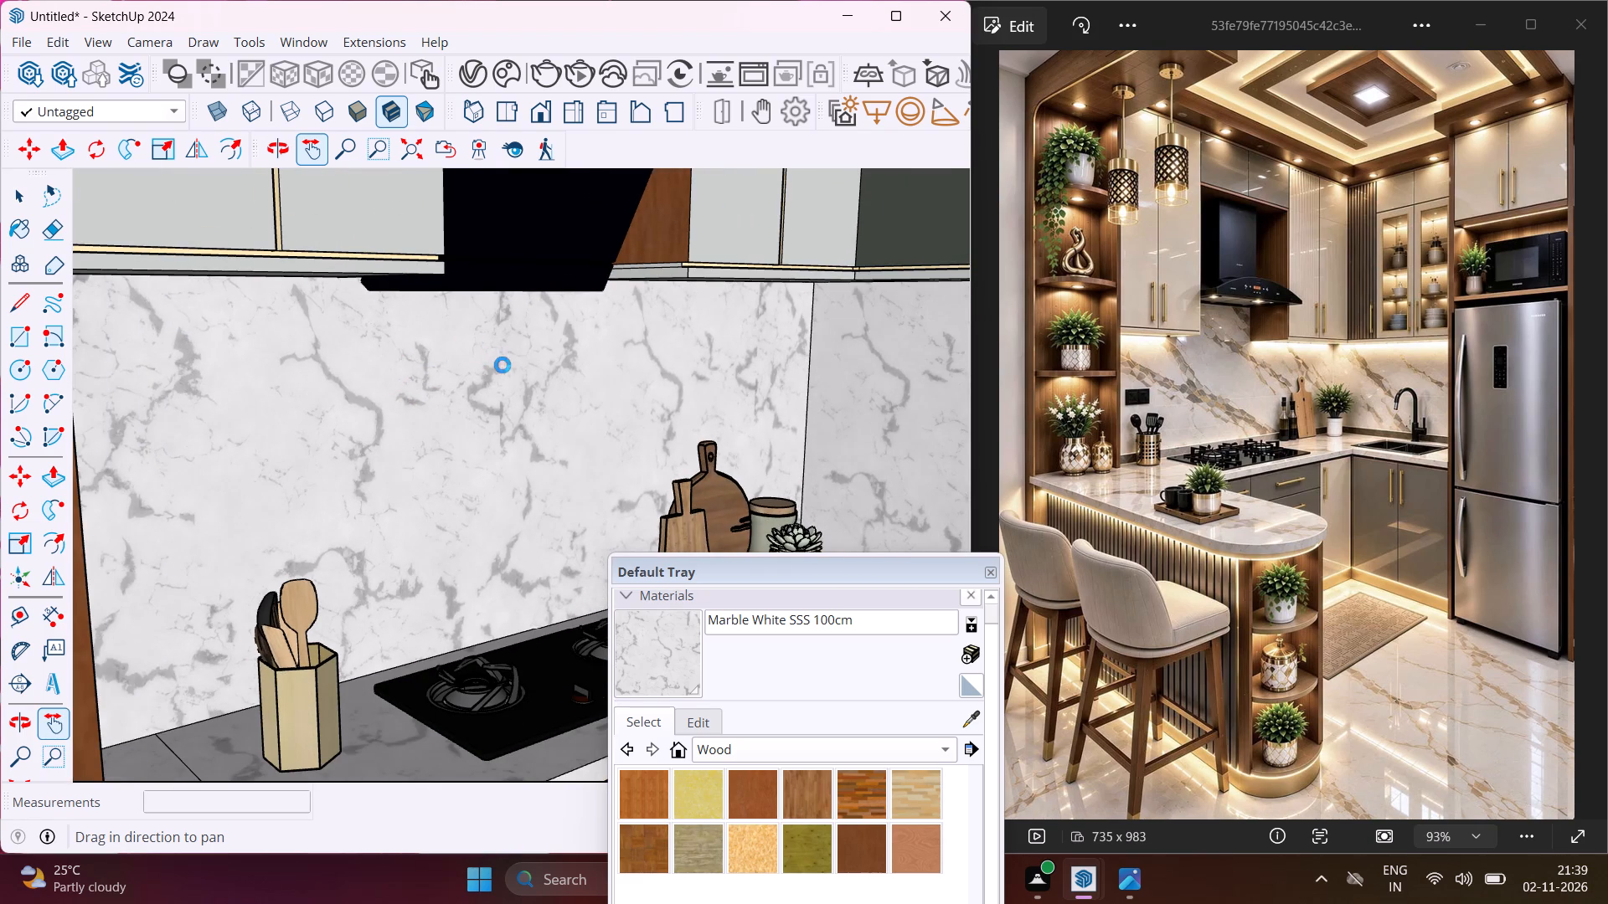
pyautogui.moveTo(539, 392); pyautogui.dragTo(462, 401, button='middle')
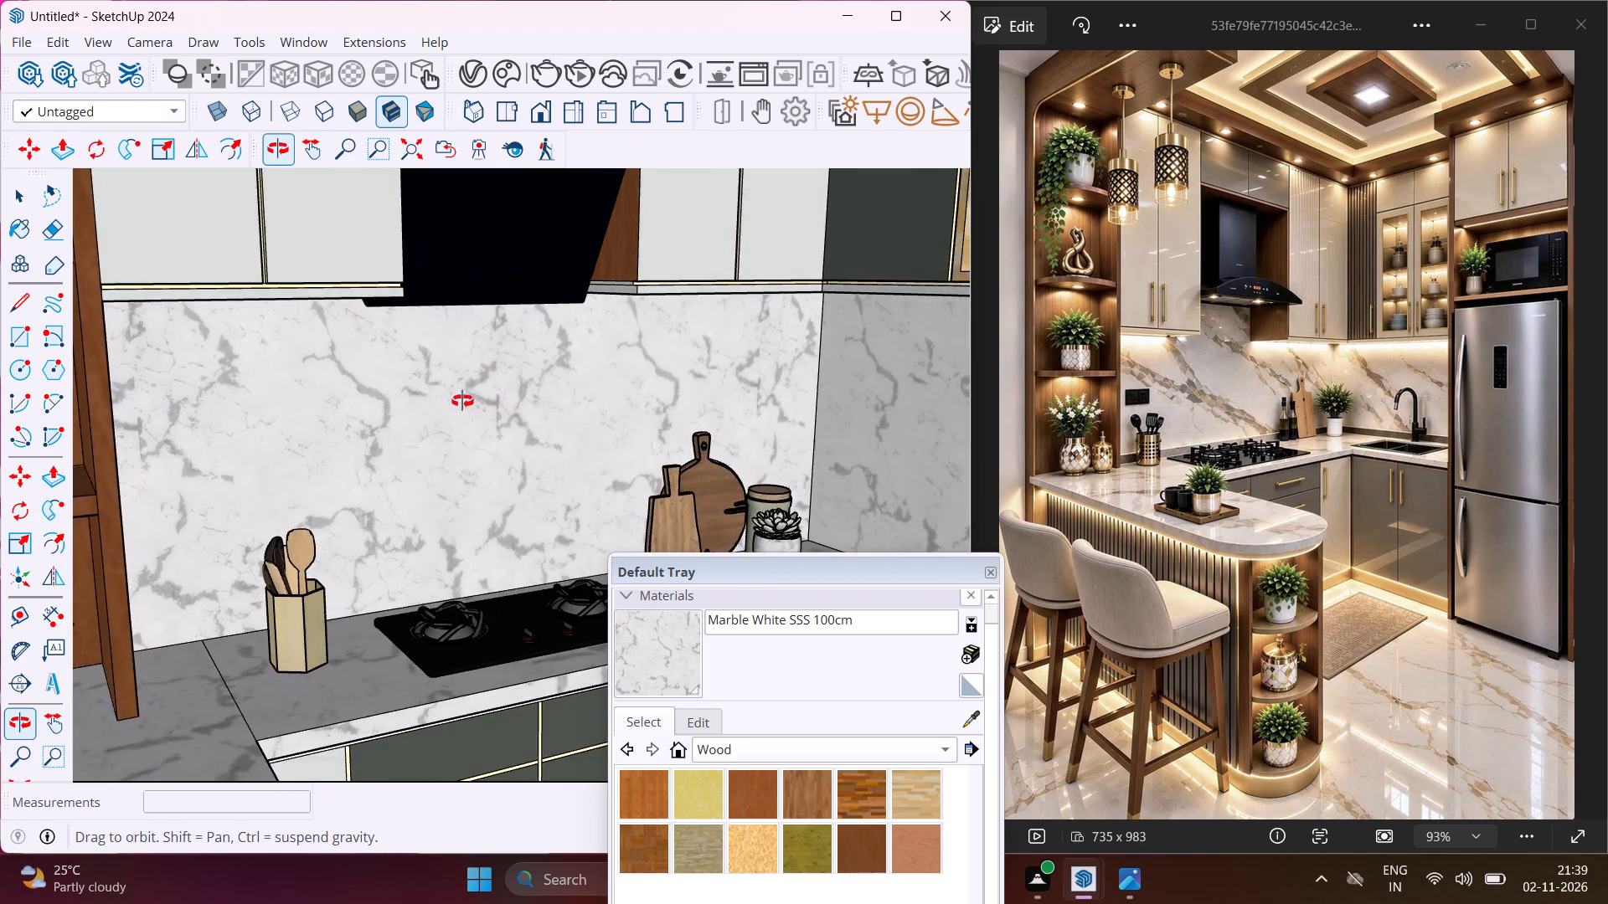
pyautogui.moveTo(462, 401); pyautogui.dragTo(461, 401, button='middle')
pyautogui.scroll(-5, 461, 401)
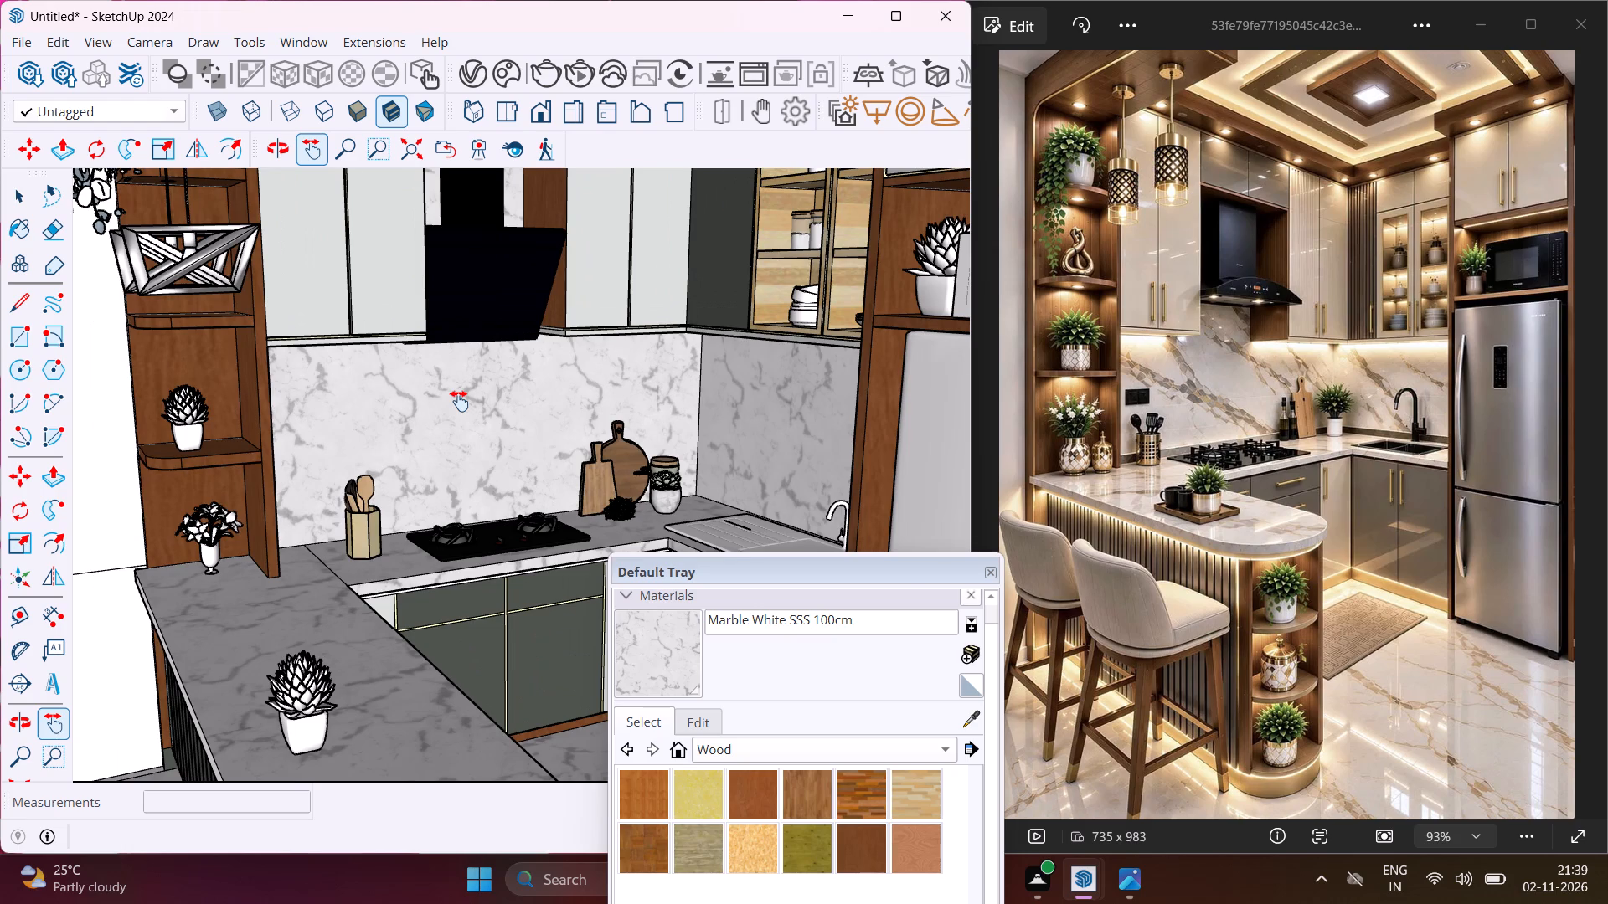
pyautogui.scroll(-2, 459, 401)
pyautogui.scroll(3, 459, 401)
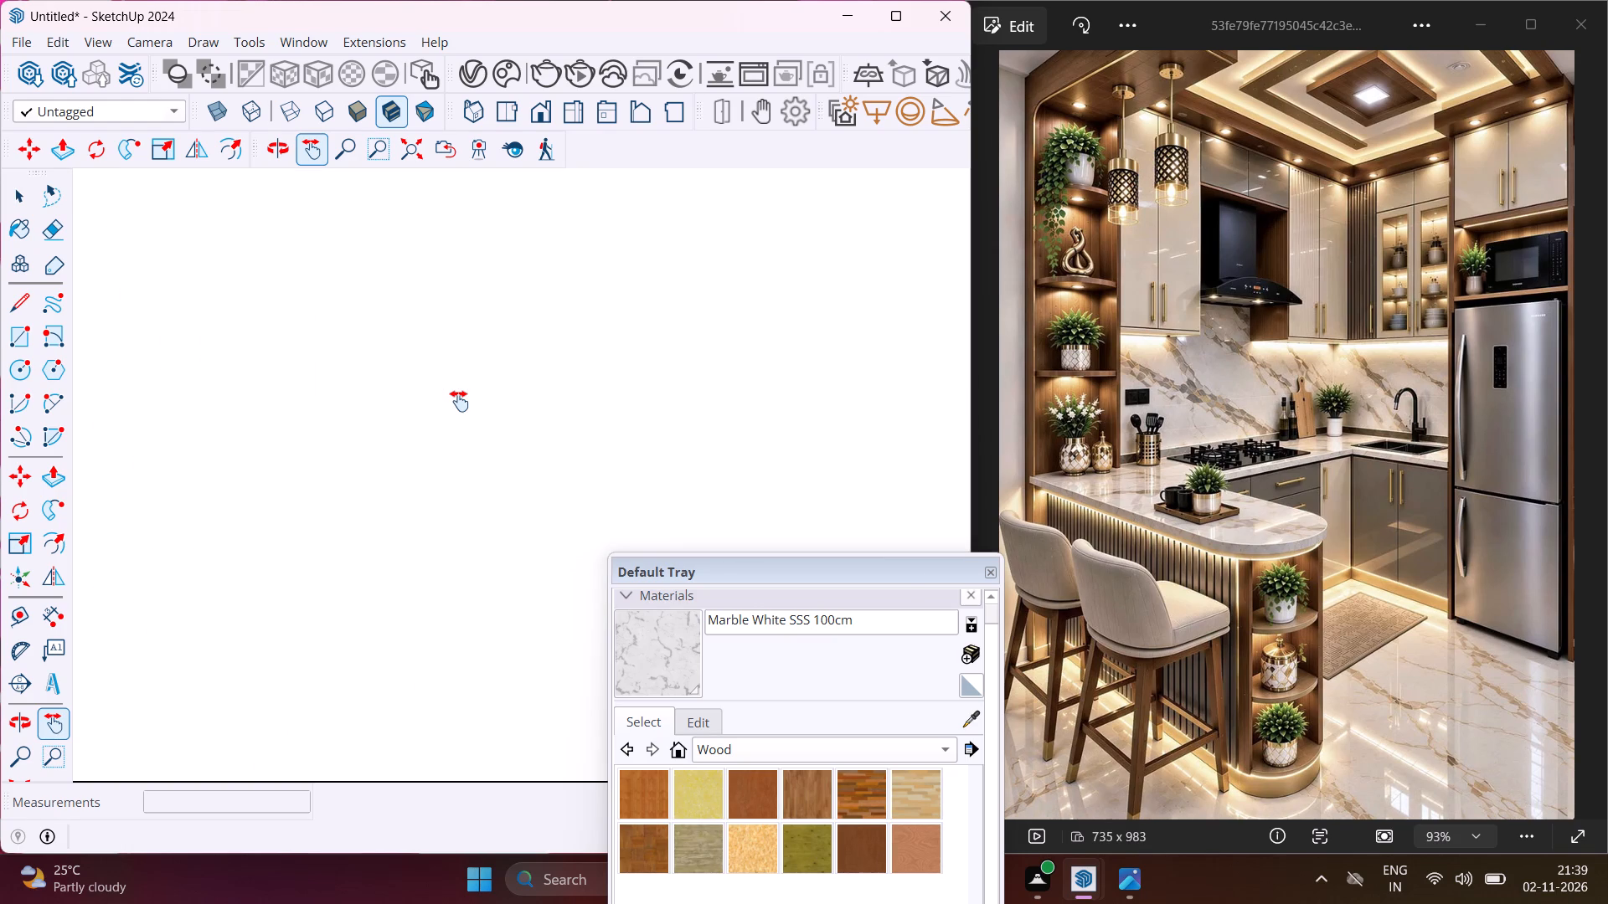
pyautogui.scroll(17, 459, 401)
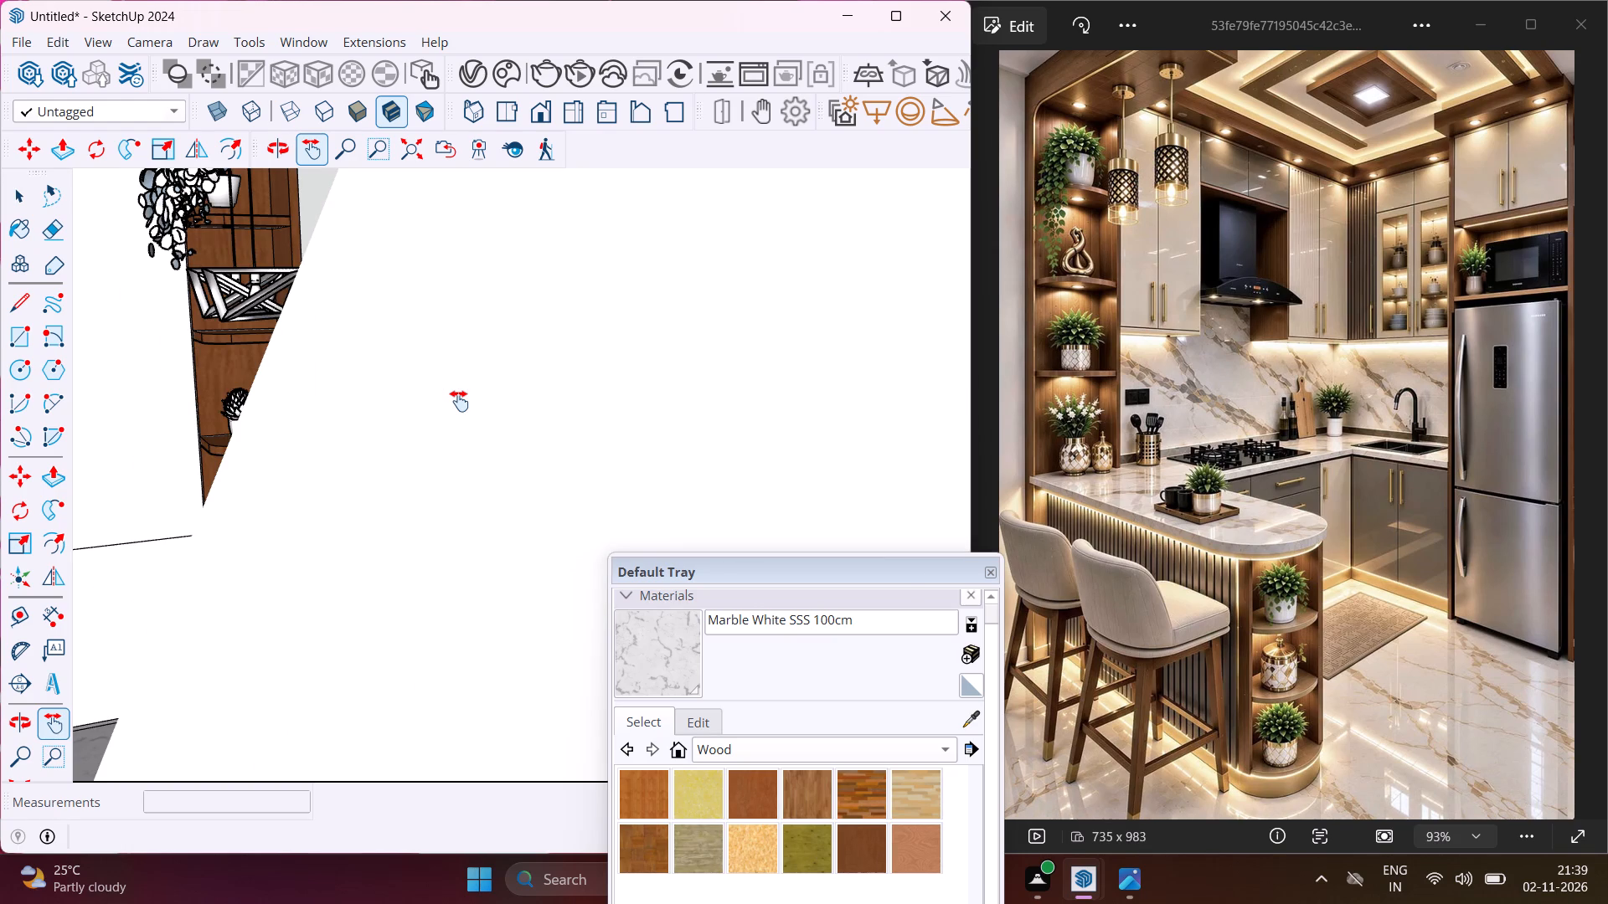
pyautogui.moveTo(425, 416); pyautogui.dragTo(472, 426, button='middle')
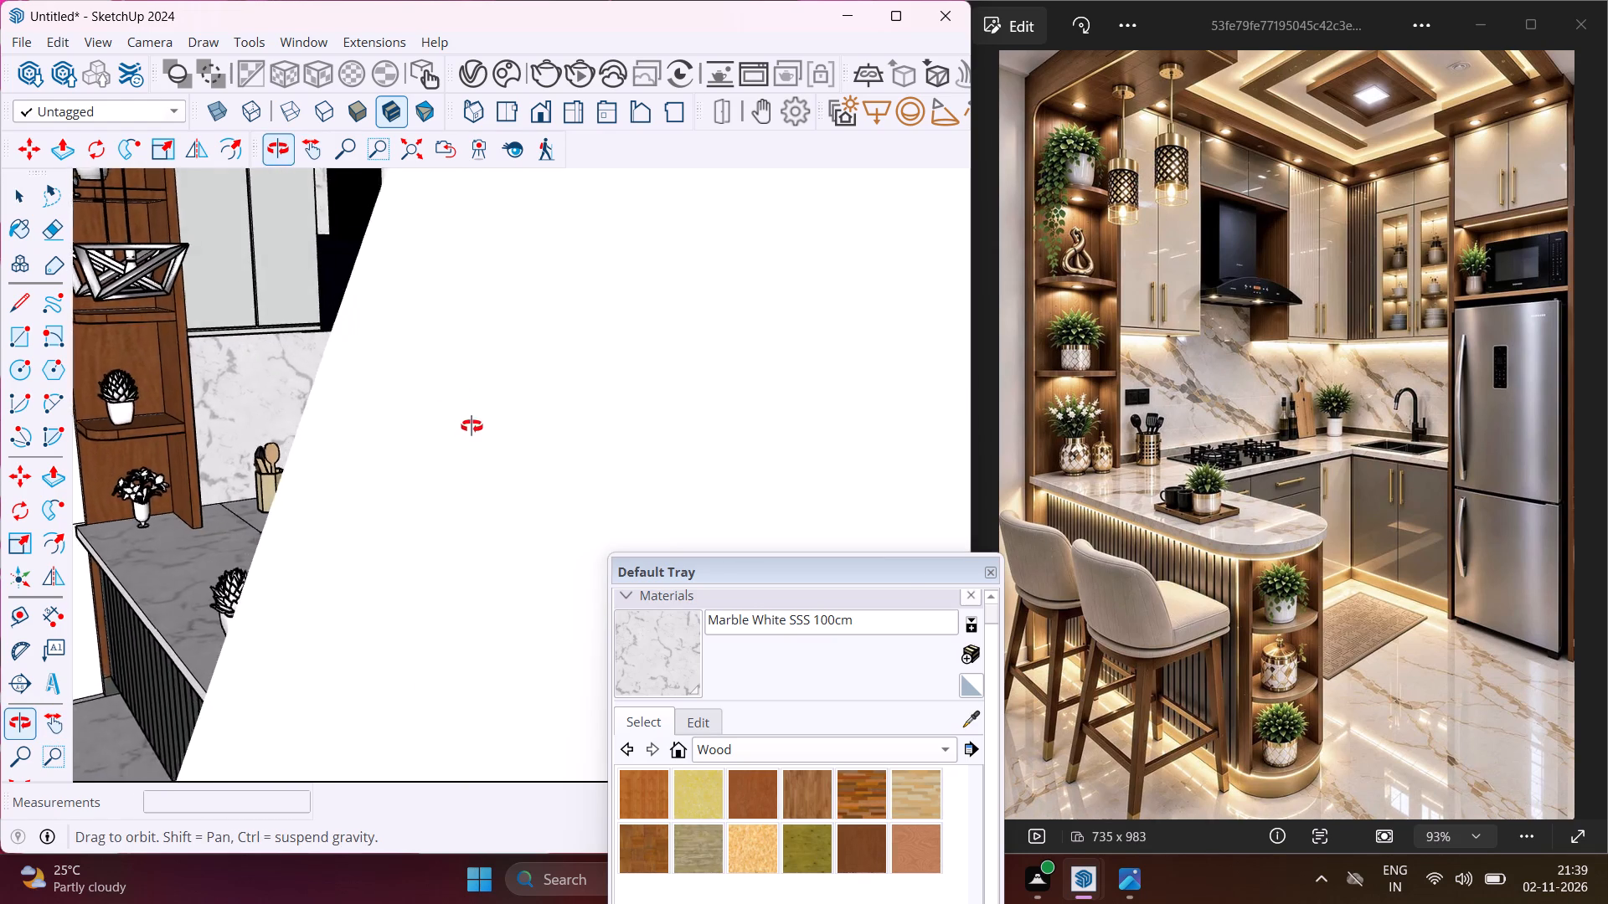
pyautogui.moveTo(472, 426); pyautogui.dragTo(619, 435, button='middle')
pyautogui.scroll(-1, 536, 431)
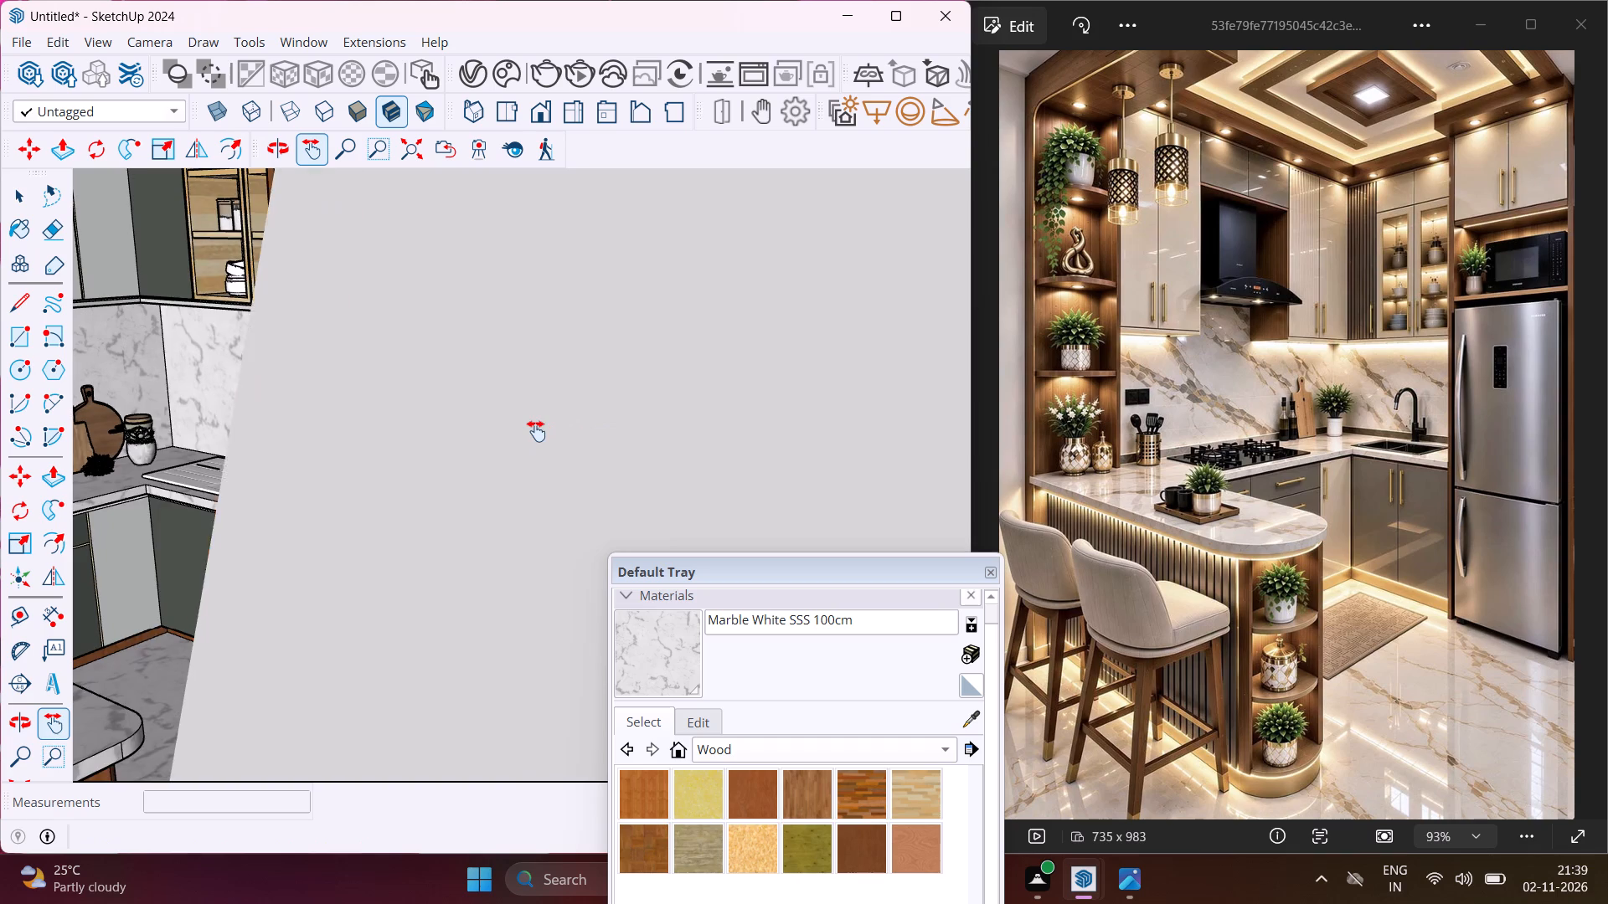
pyautogui.scroll(-1, 536, 431)
pyautogui.moveTo(142, 434); pyautogui.dragTo(254, 449, button='middle')
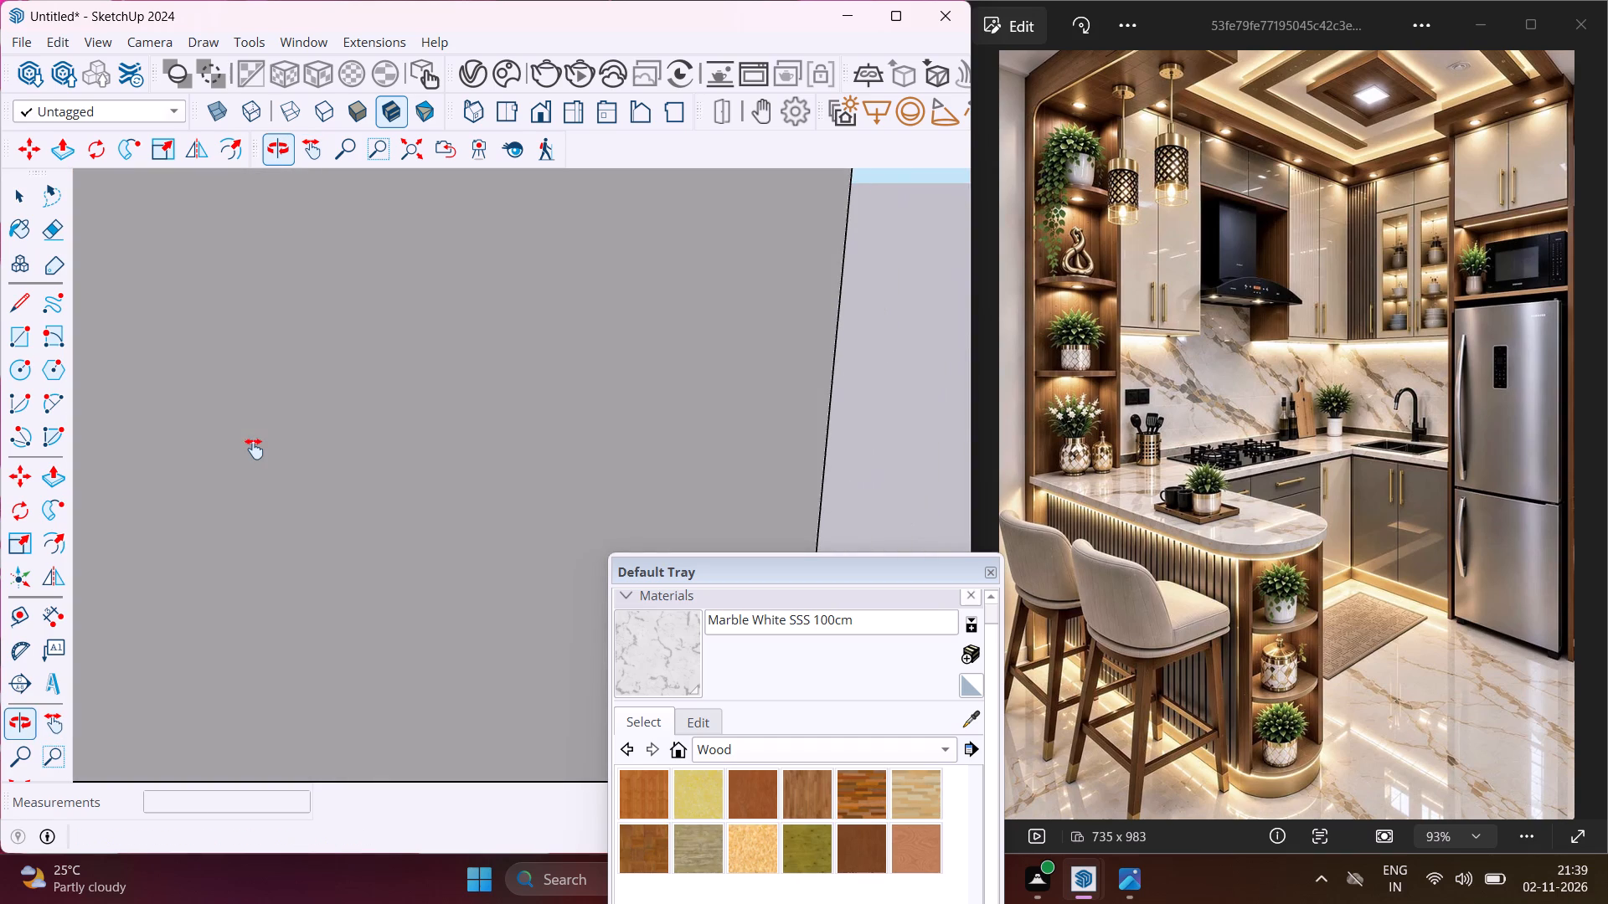
pyautogui.moveTo(190, 438); pyautogui.dragTo(103, 437, button='middle')
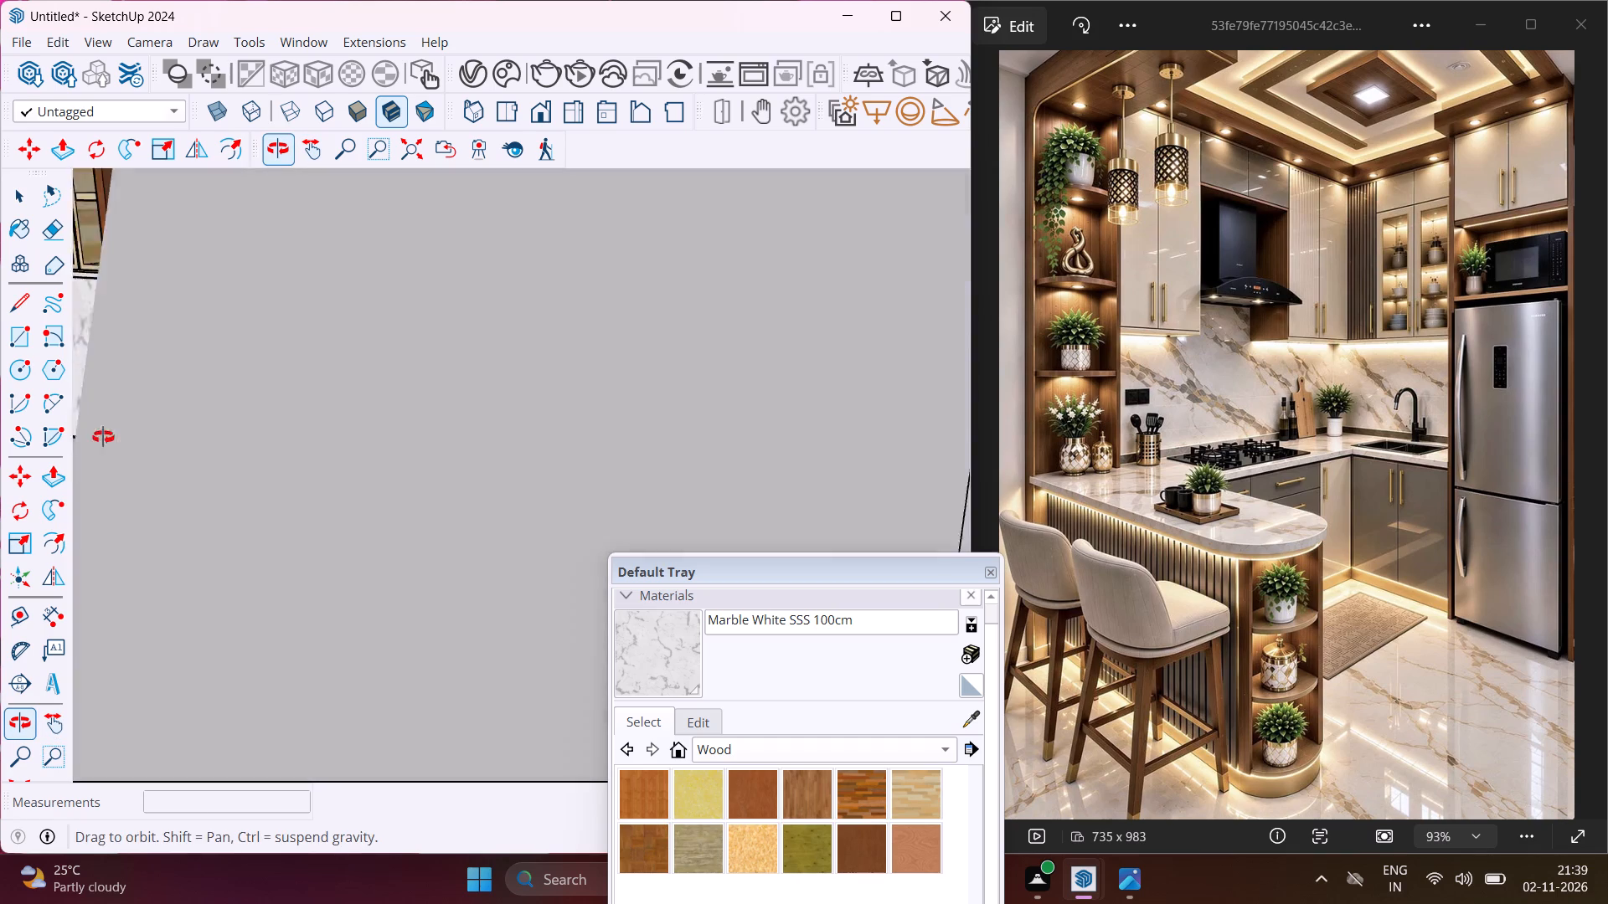
pyautogui.moveTo(103, 437); pyautogui.dragTo(15, 434, button='middle')
pyautogui.moveTo(157, 442); pyautogui.dragTo(2, 434, button='middle')
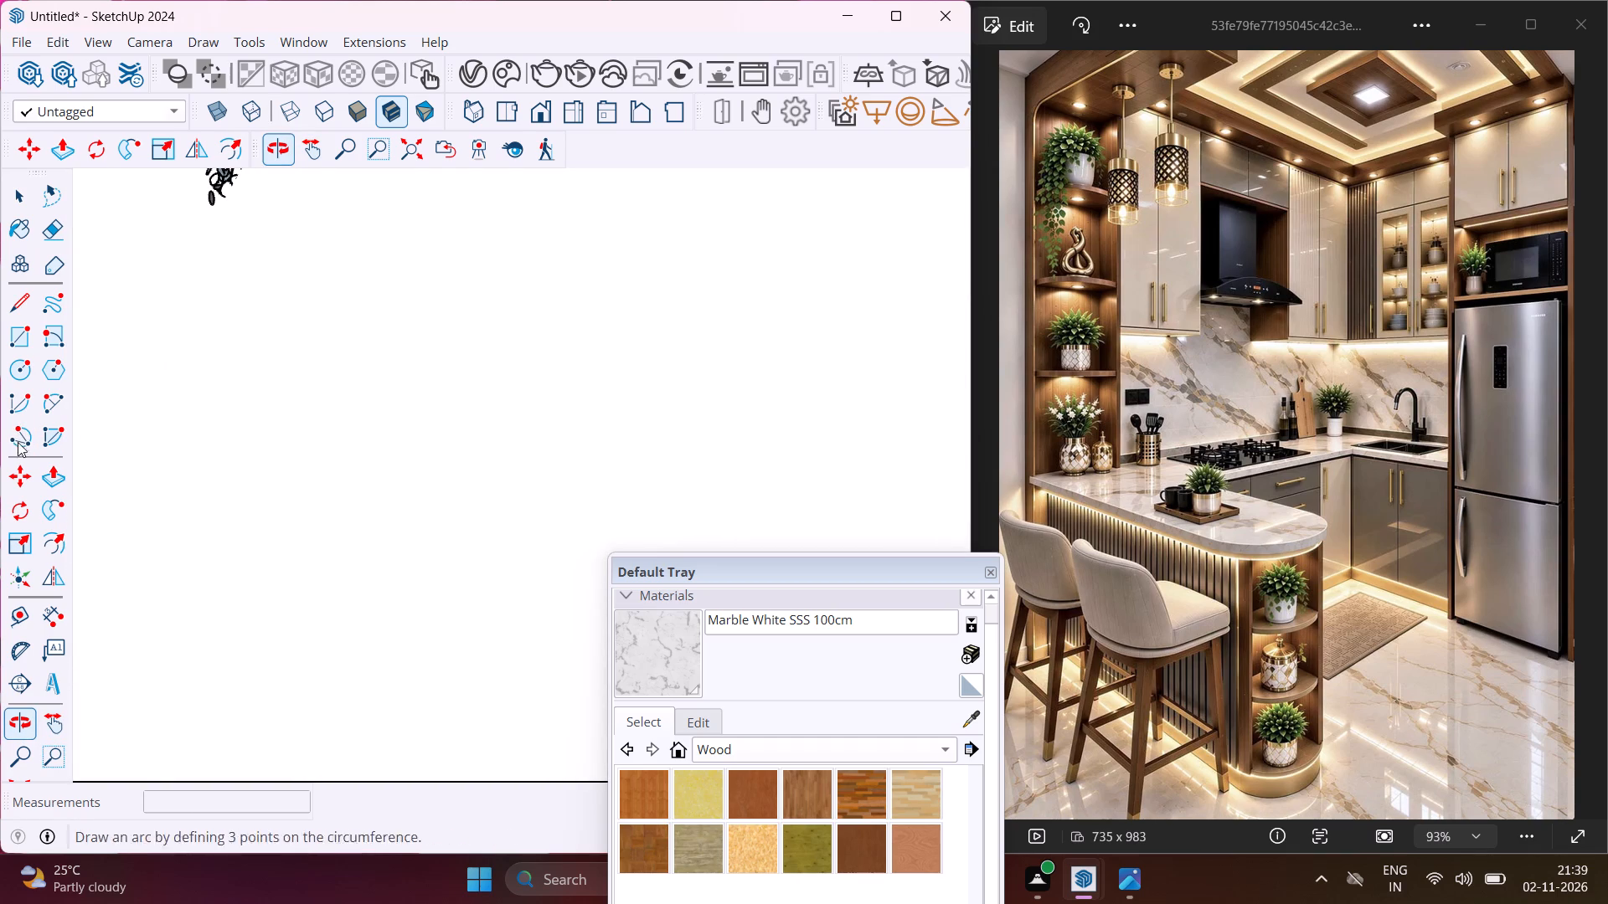
pyautogui.scroll(6, 125, 417)
pyautogui.scroll(-3, 125, 417)
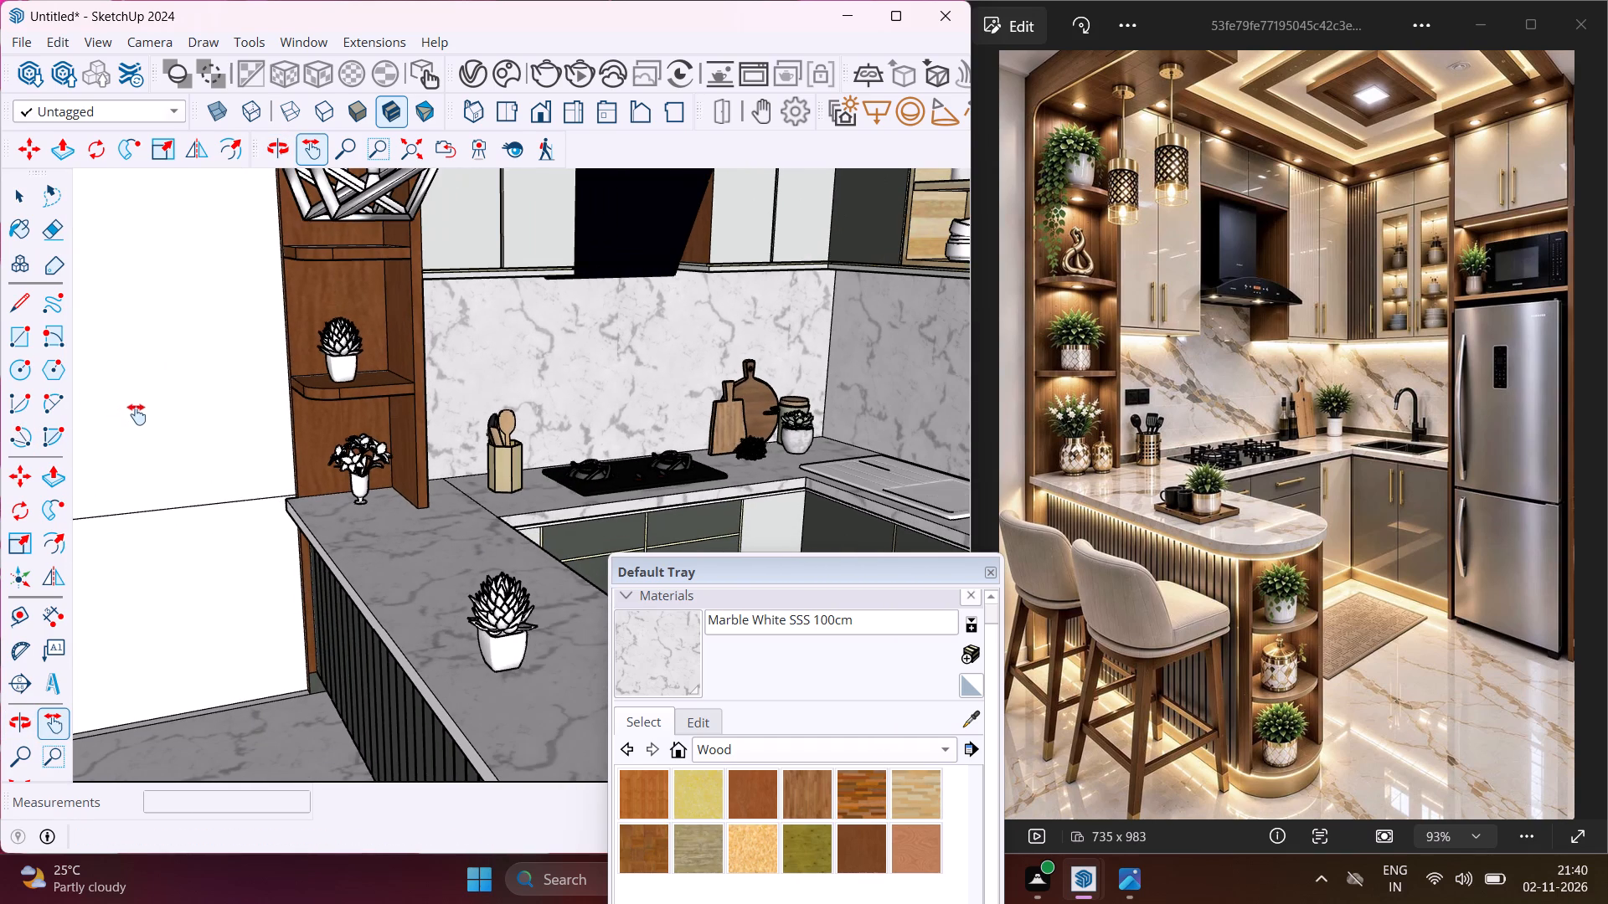
pyautogui.moveTo(224, 402); pyautogui.dragTo(150, 501)
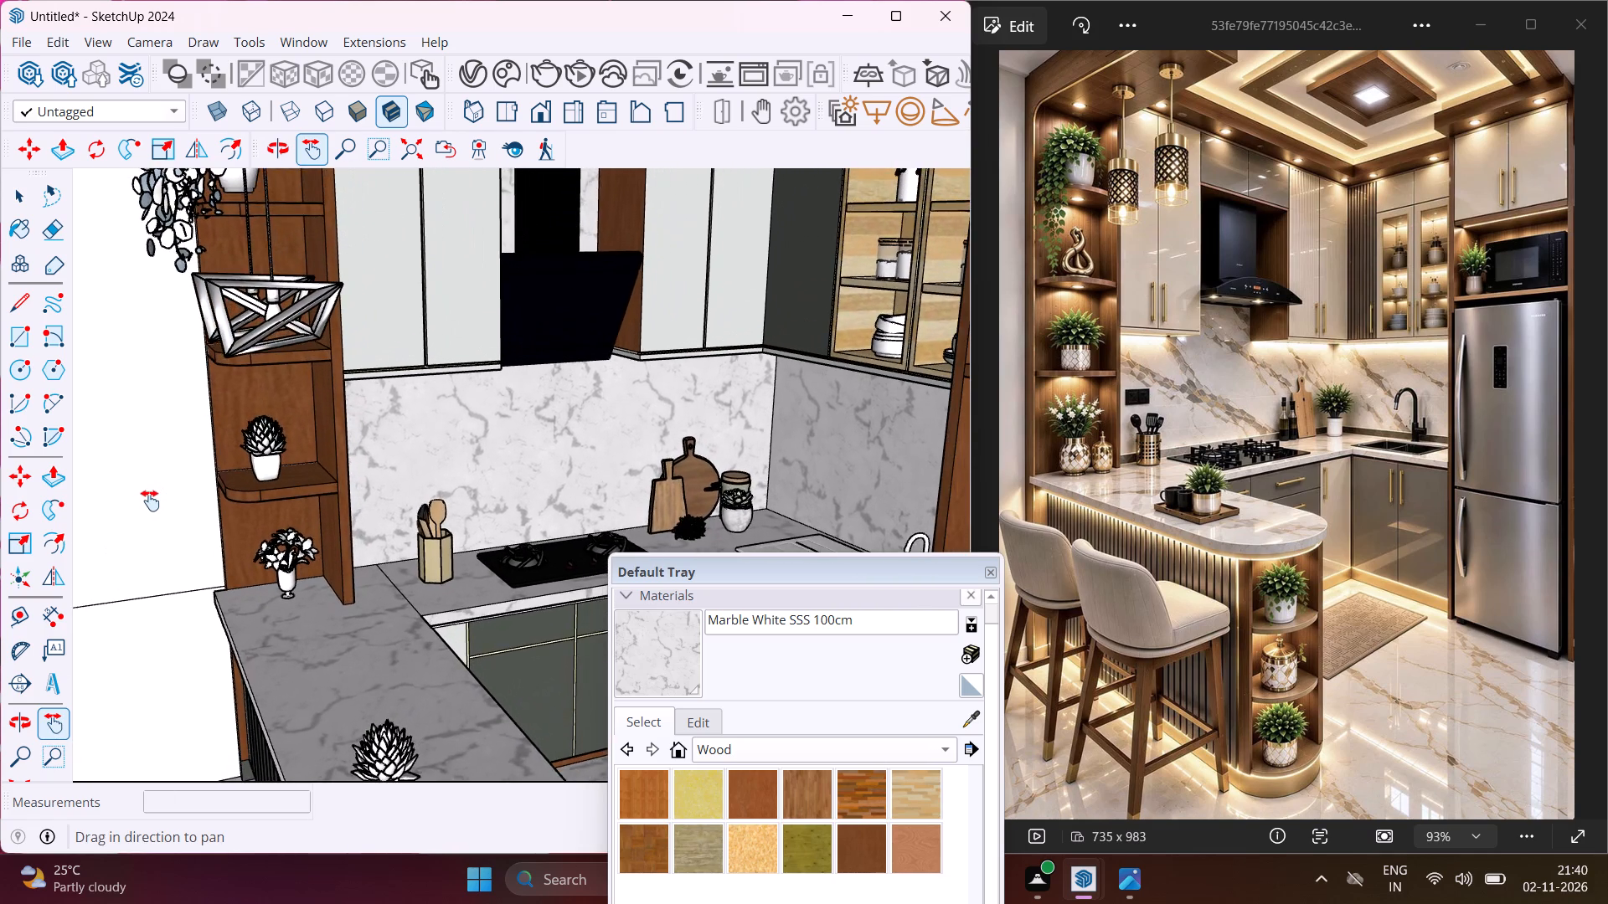
pyautogui.moveTo(150, 501); pyautogui.dragTo(90, 495)
pyautogui.scroll(-1, 129, 494)
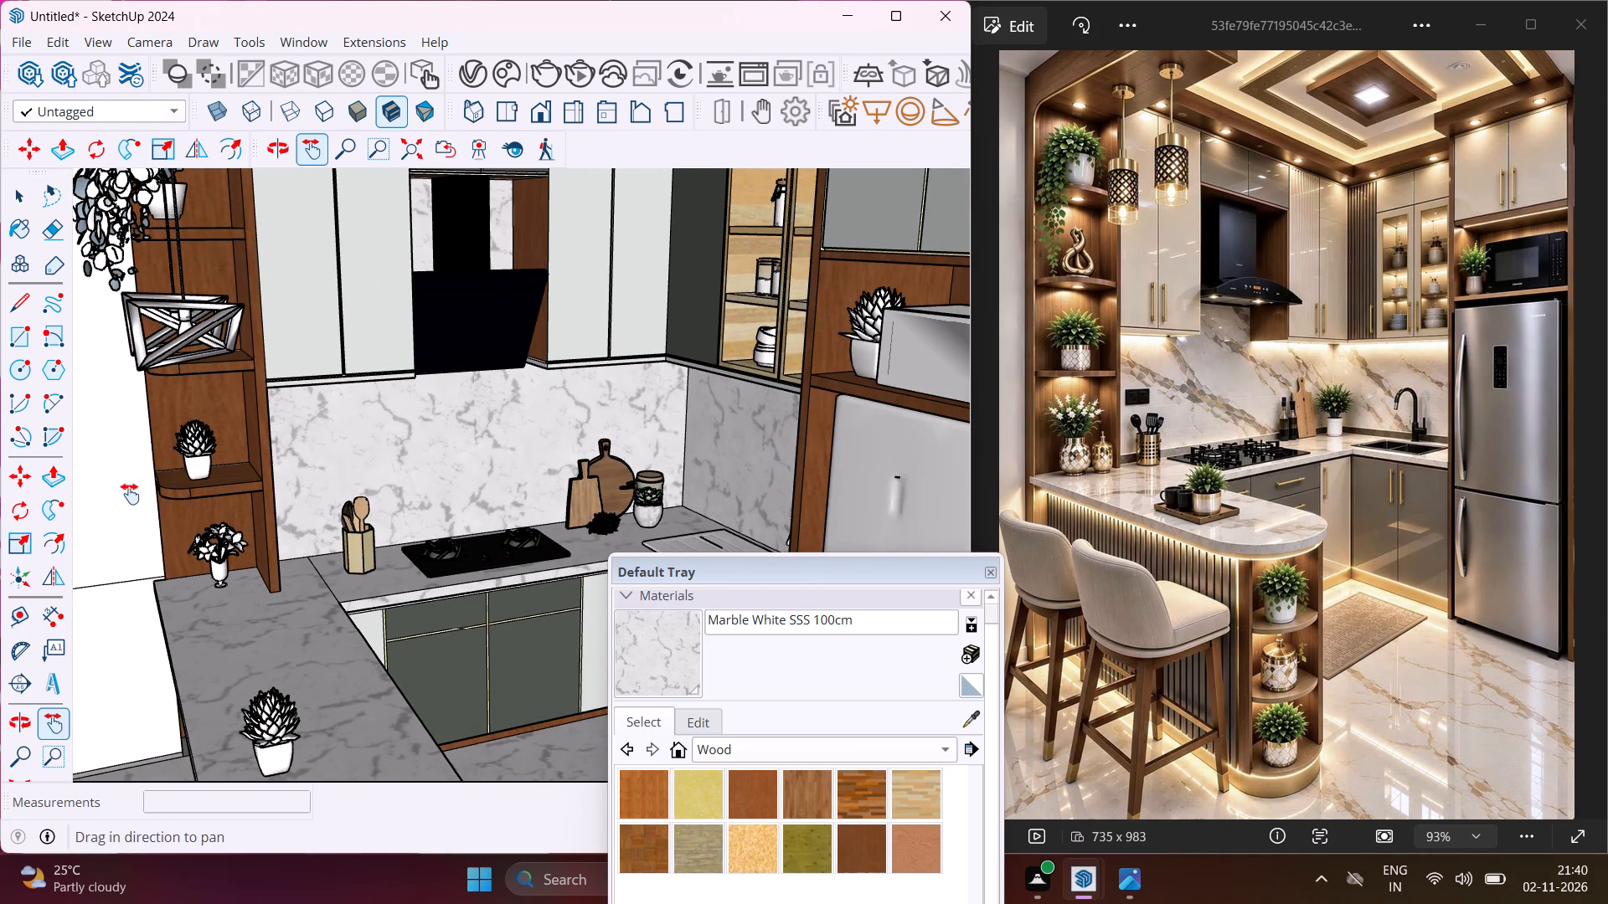
pyautogui.moveTo(130, 494); pyautogui.dragTo(200, 493, button='middle')
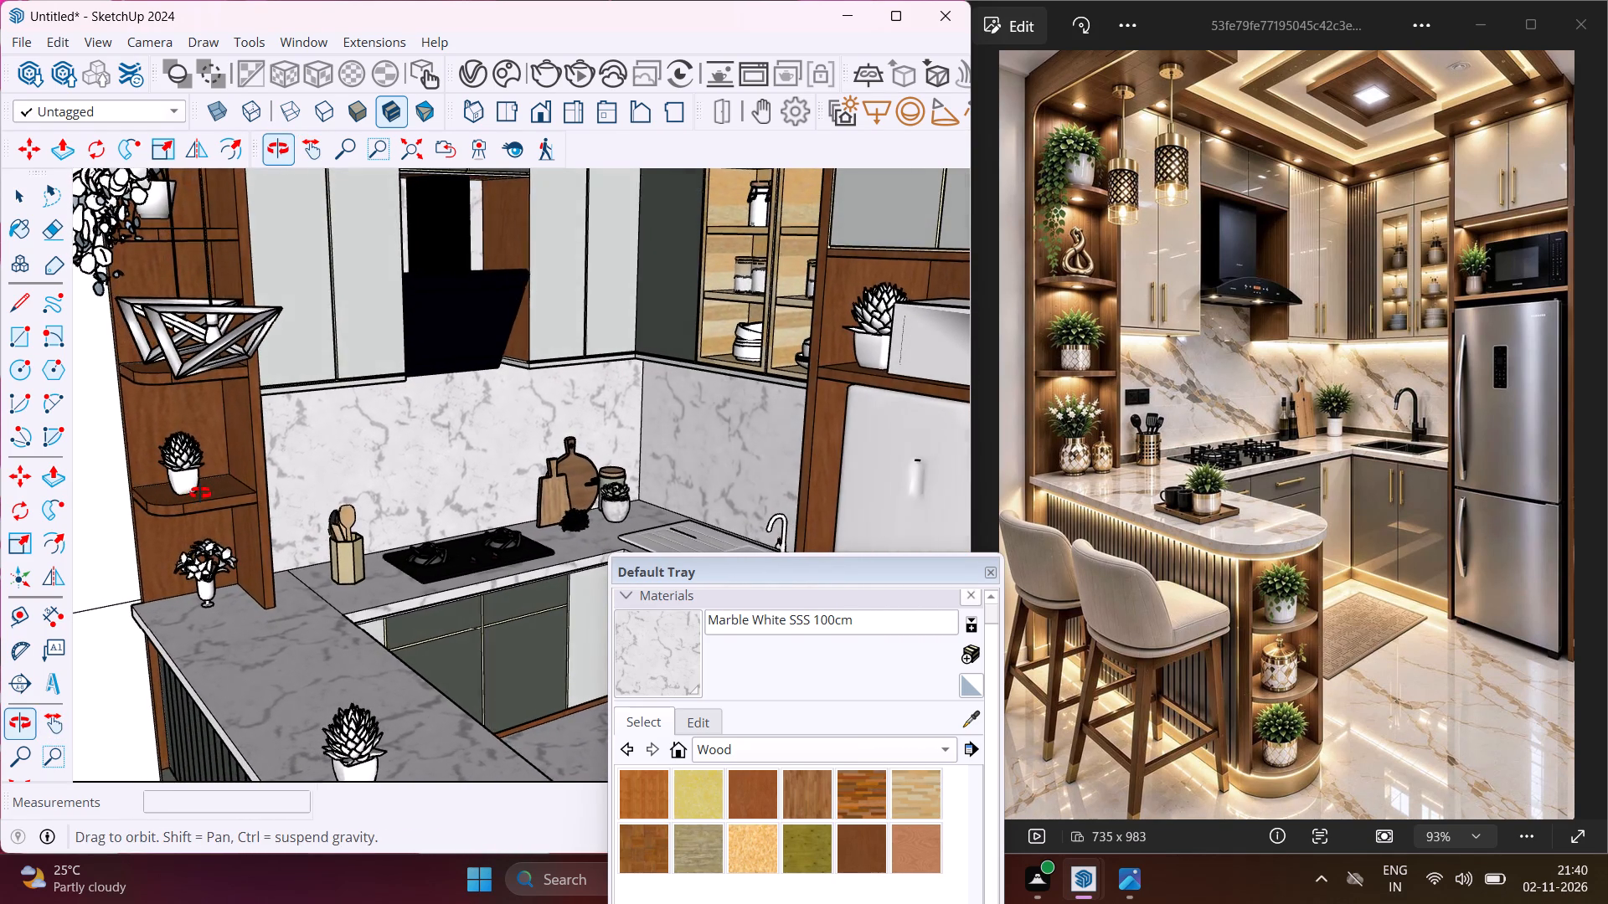
pyautogui.moveTo(200, 493); pyautogui.dragTo(208, 491, button='middle')
pyautogui.moveTo(384, 484); pyautogui.dragTo(303, 480)
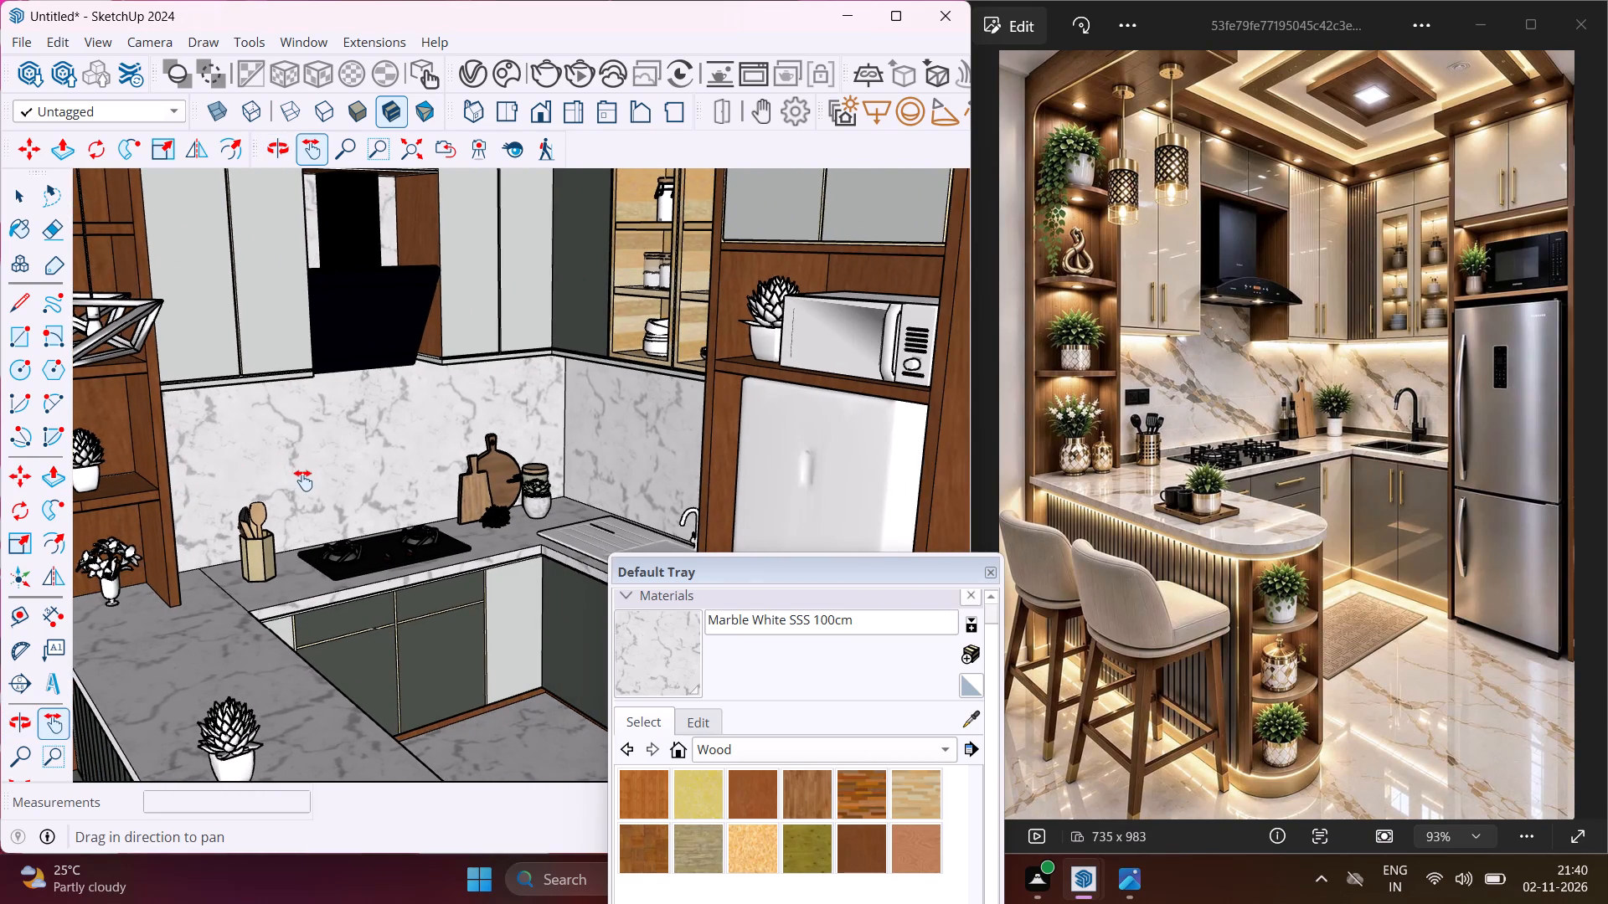
pyautogui.moveTo(303, 480); pyautogui.dragTo(331, 484)
pyautogui.scroll(-1, 331, 484)
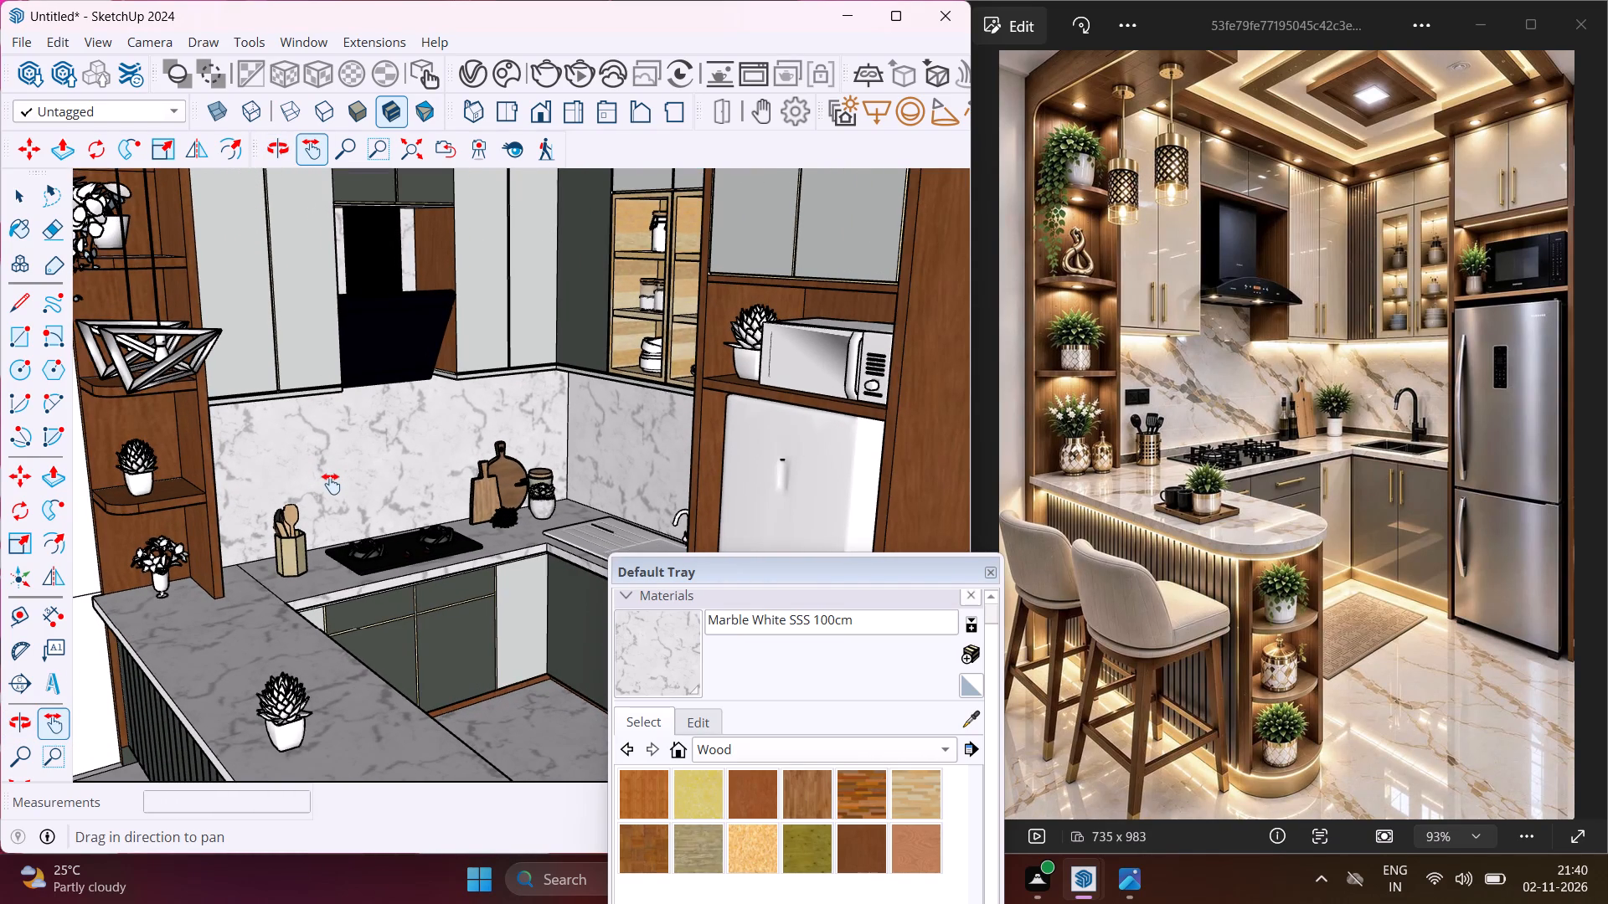
# In the V-Ray render output settings, turn on the safe frame and set the aspect ratio to 4:3 - Picture.
pyautogui.click(331, 484)
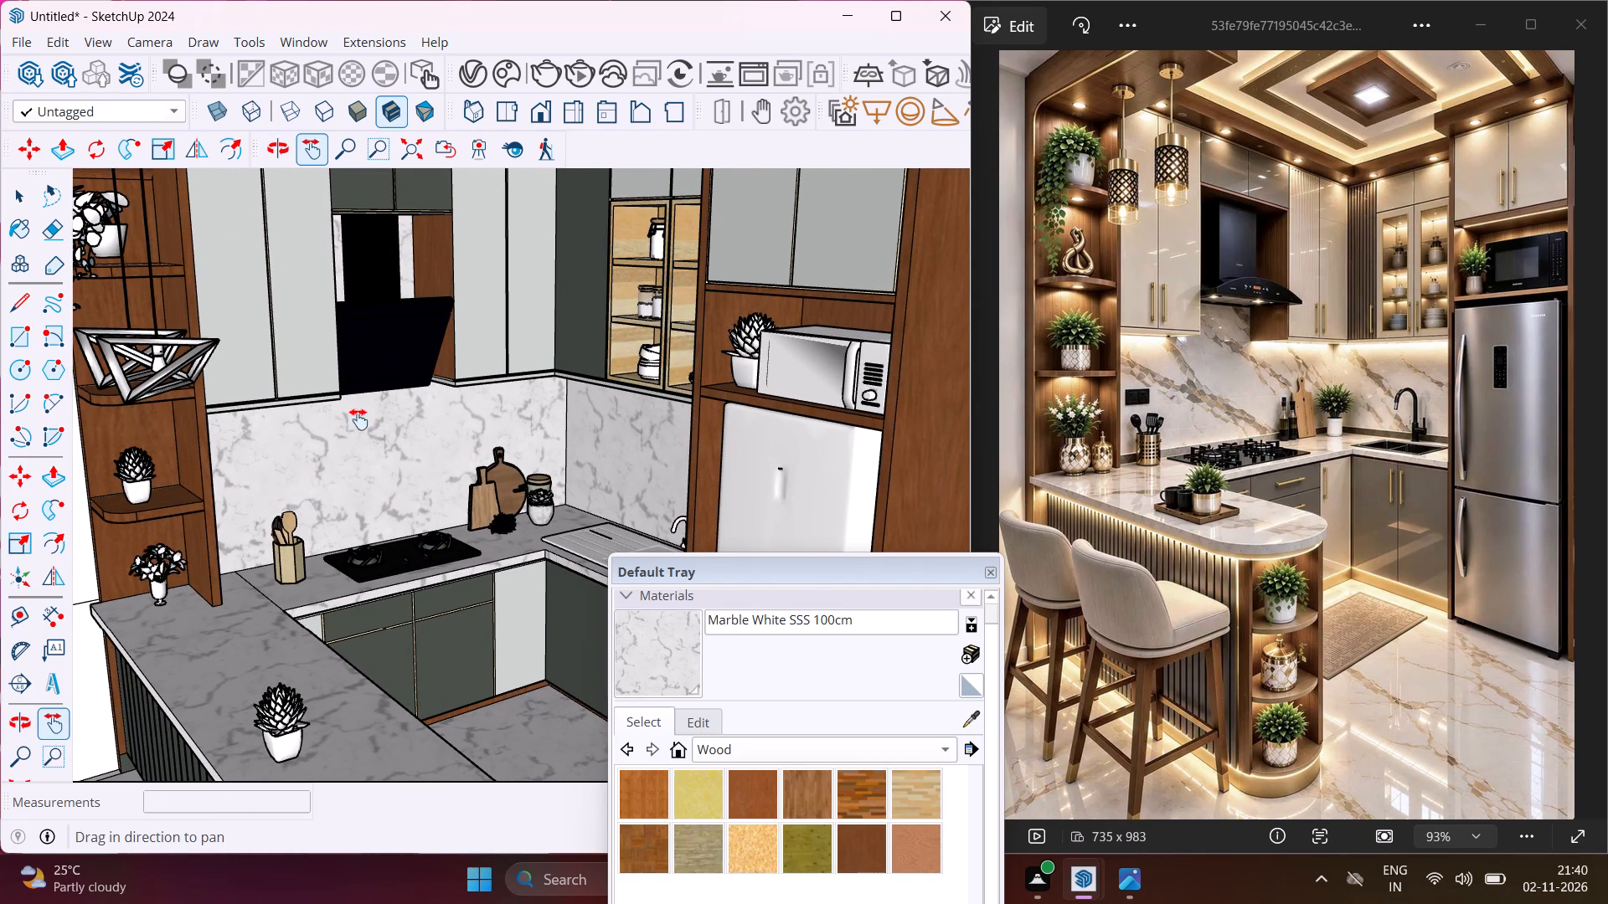
pyautogui.click(482, 76)
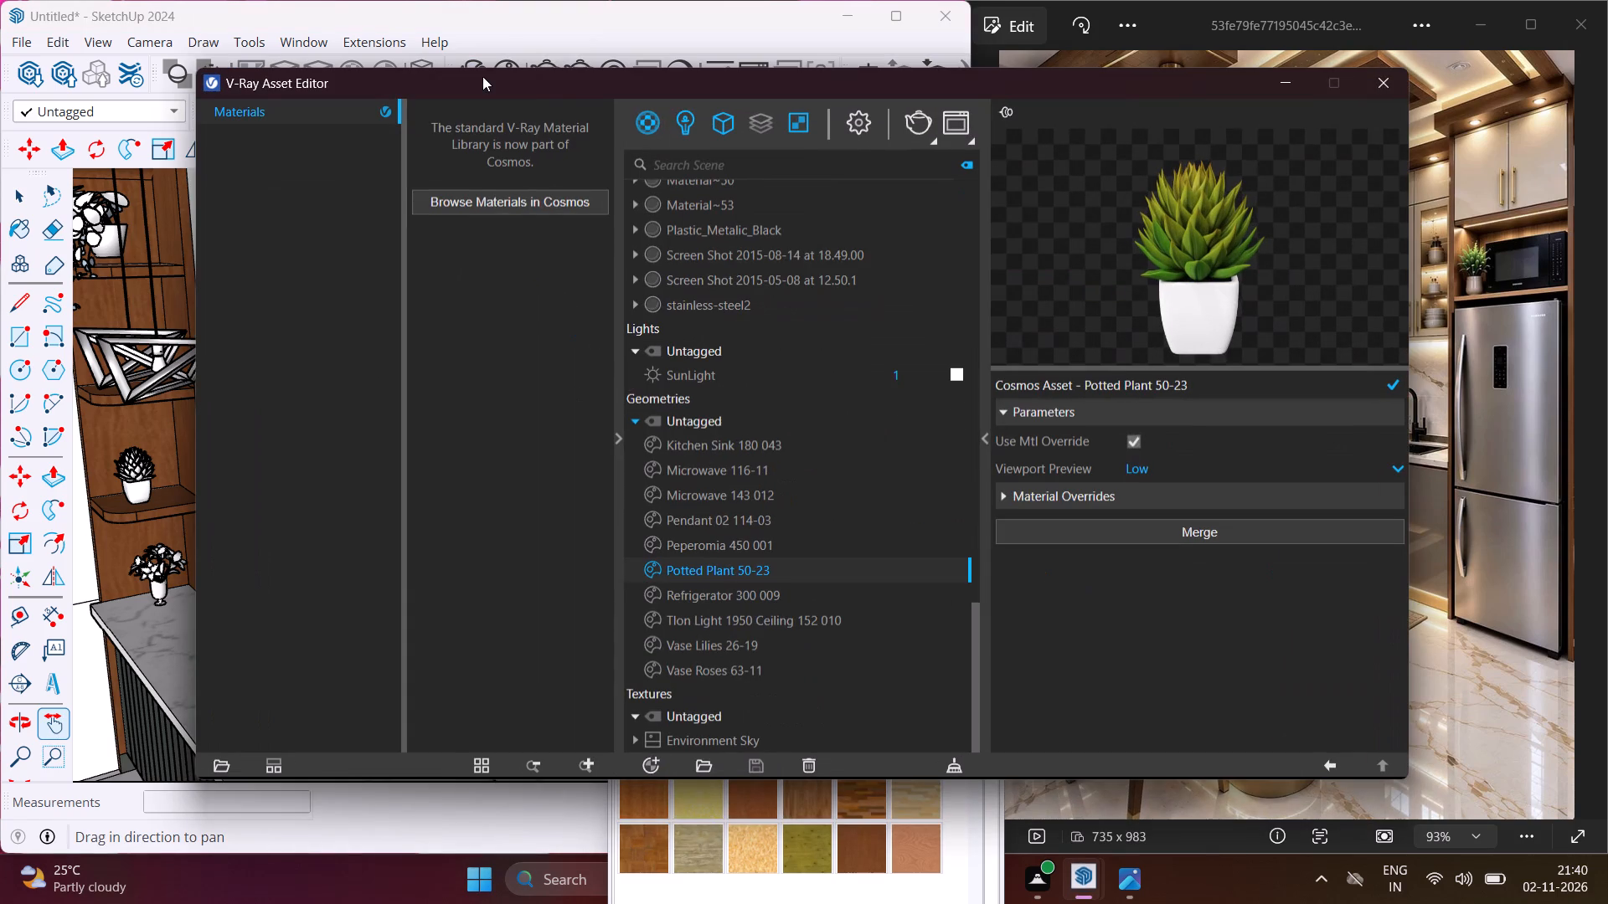
pyautogui.click(856, 122)
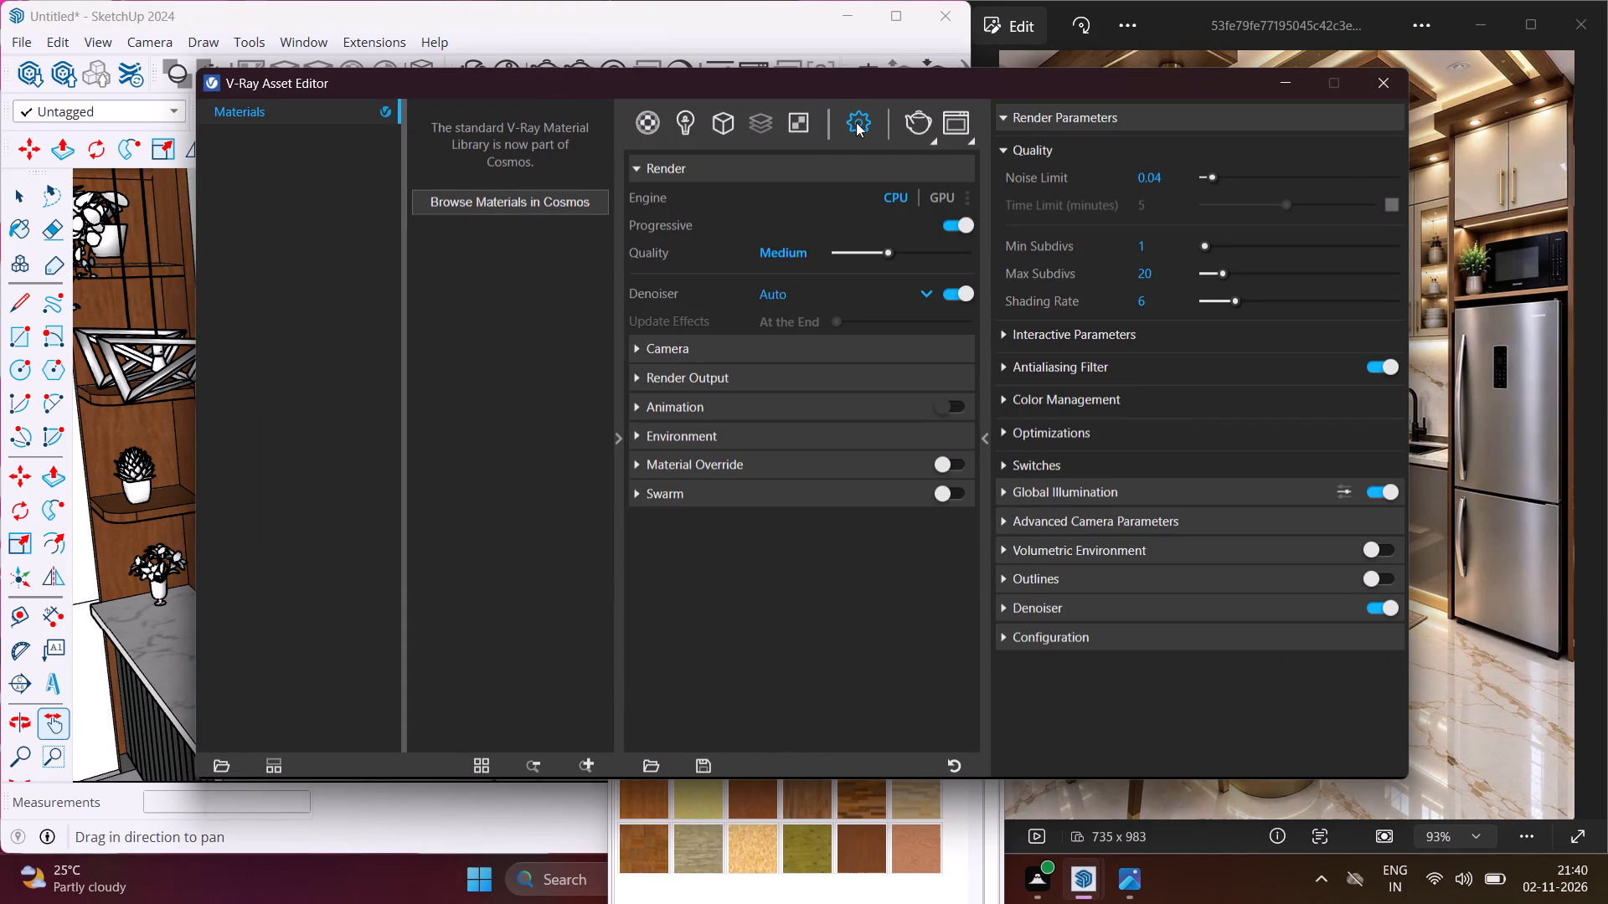
pyautogui.click(637, 380)
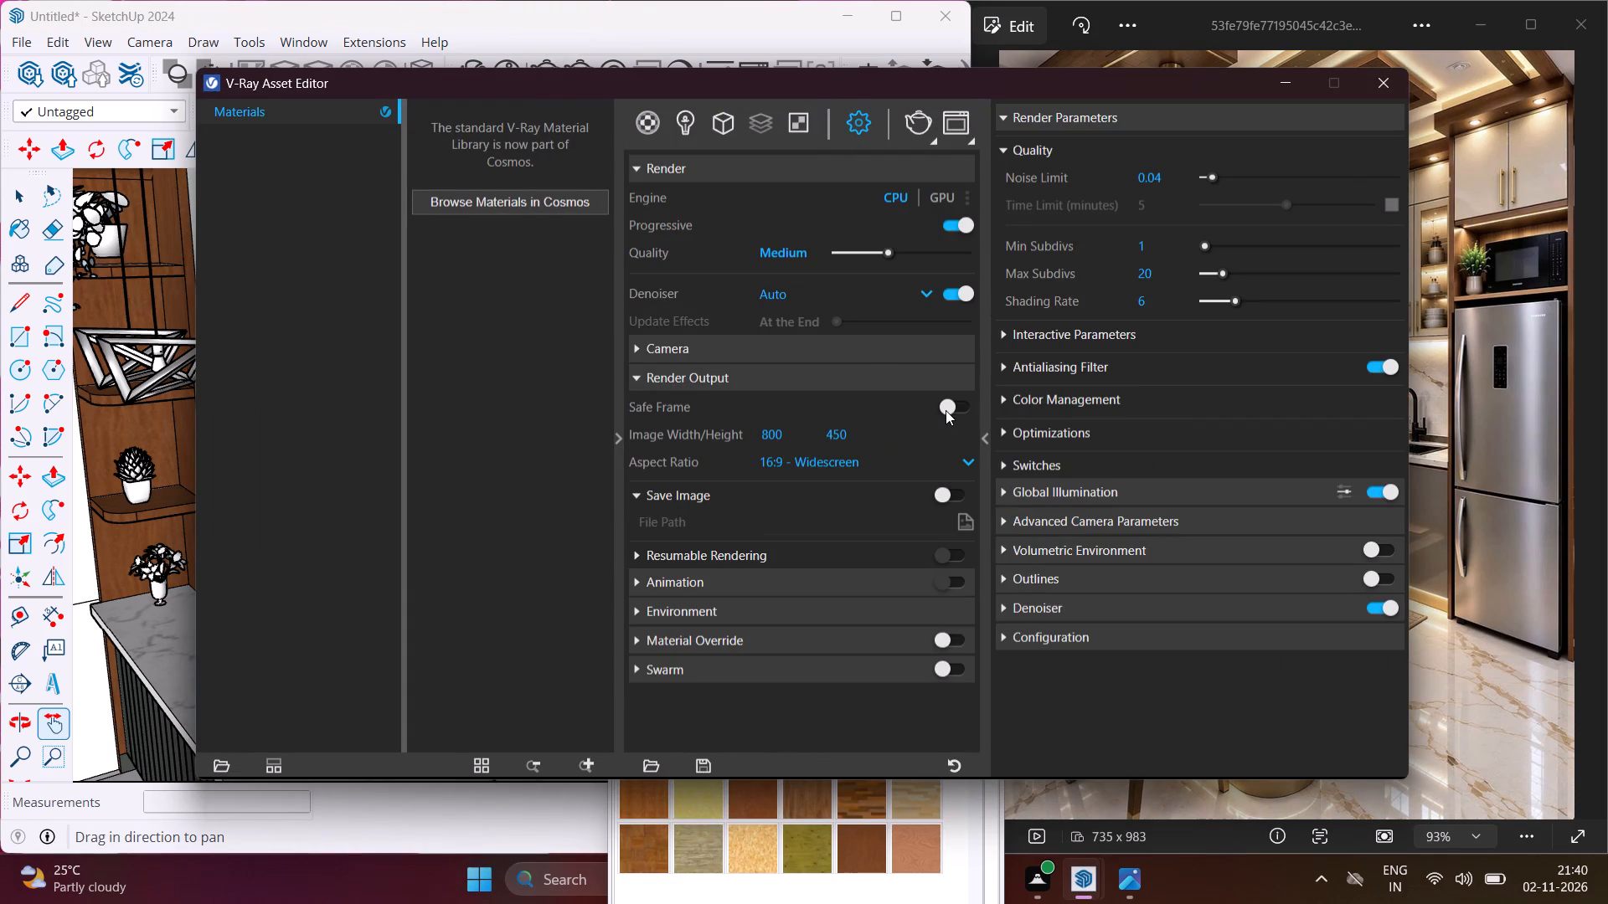
pyautogui.click(946, 410)
pyautogui.click(966, 460)
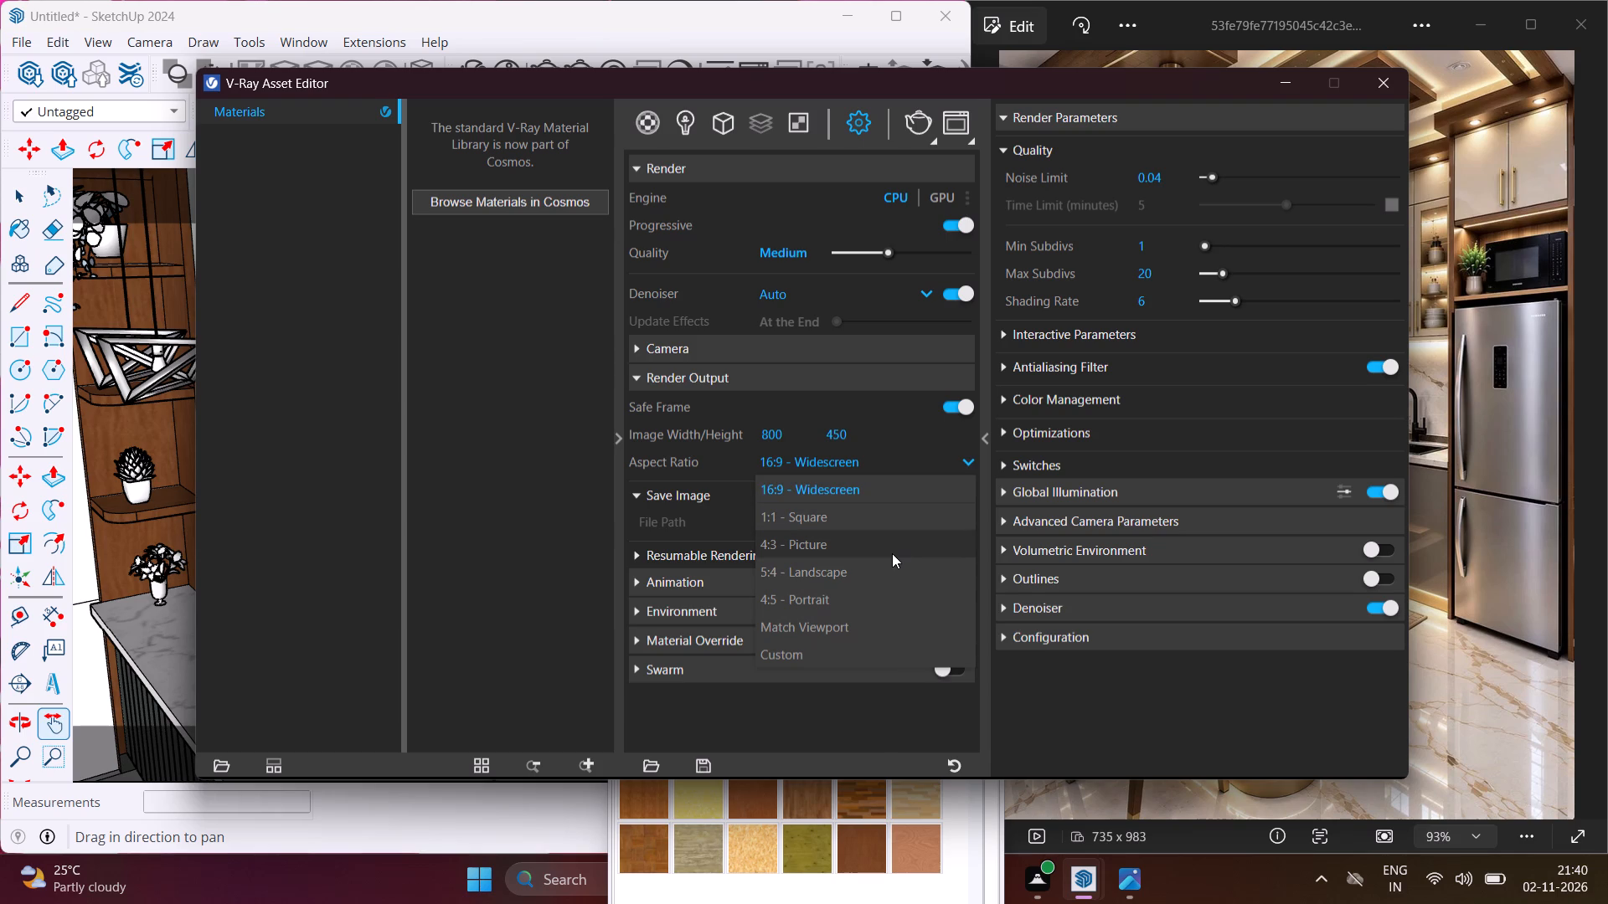
pyautogui.click(891, 553)
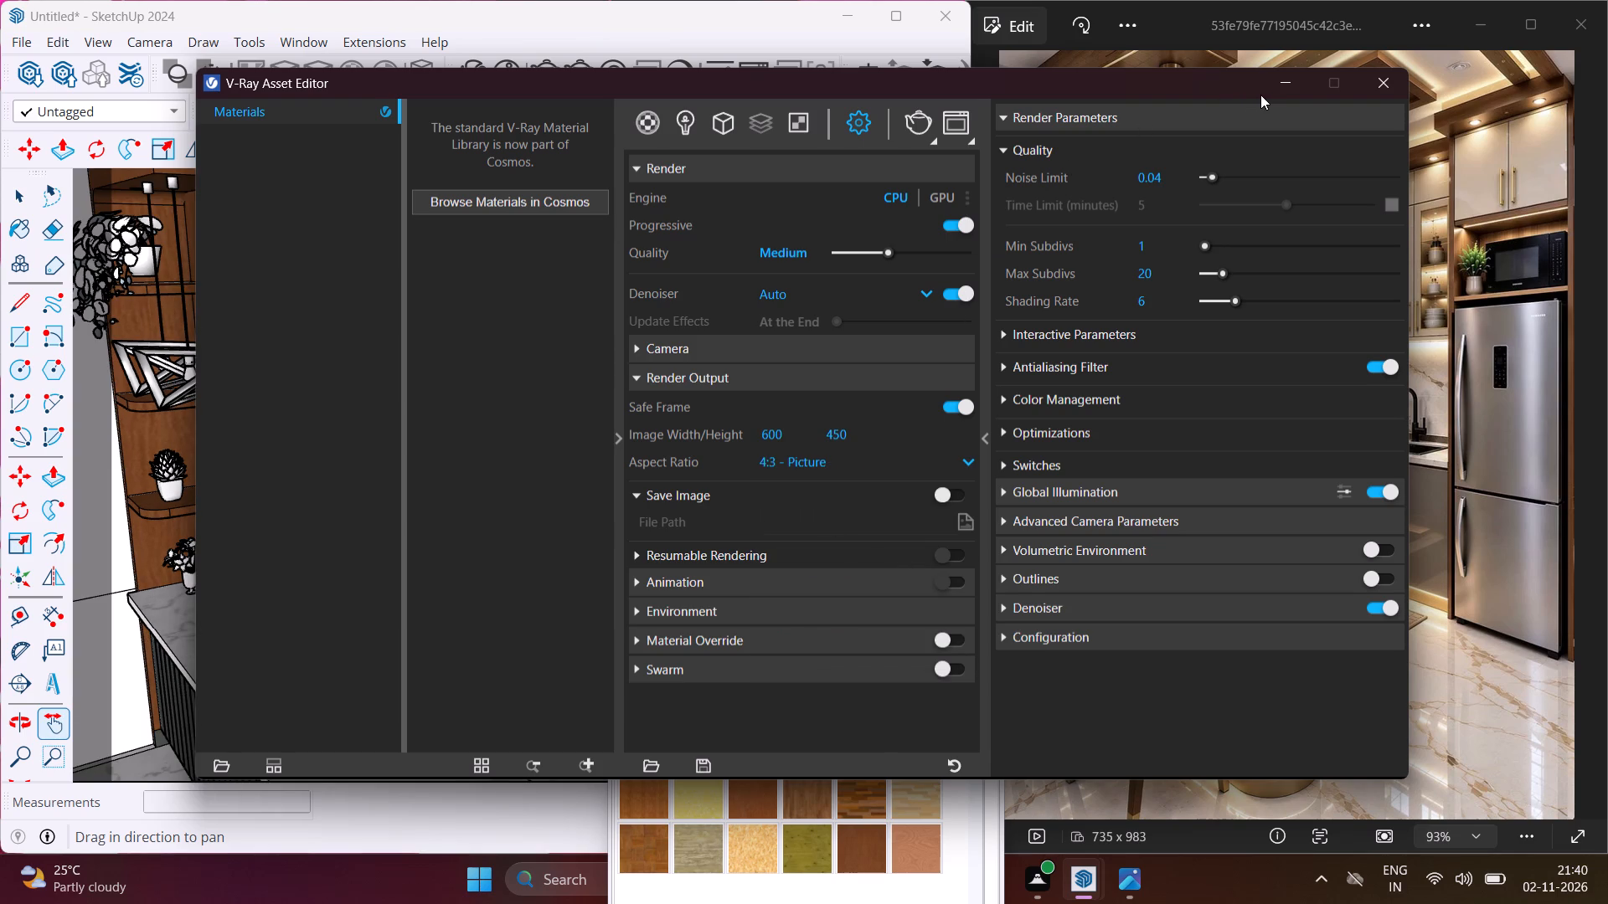
pyautogui.click(1268, 95)
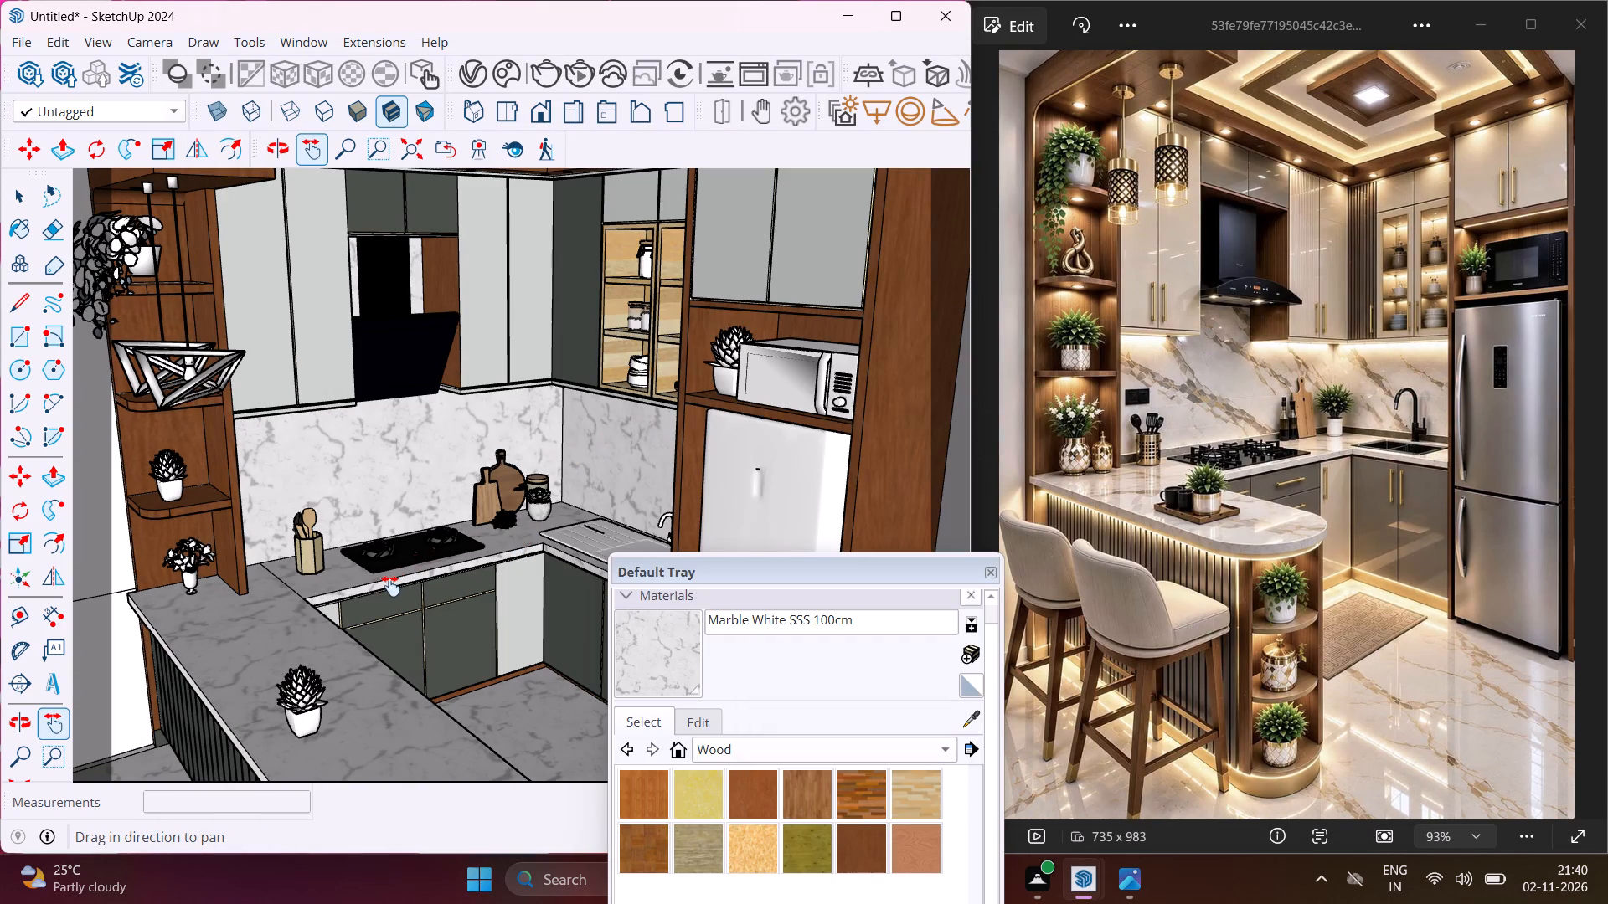
# Delete the large face that closes the room on the side opposite the hob wall.
pyautogui.moveTo(390, 586); pyautogui.dragTo(363, 560, button='middle')
pyautogui.moveTo(312, 562); pyautogui.dragTo(338, 563)
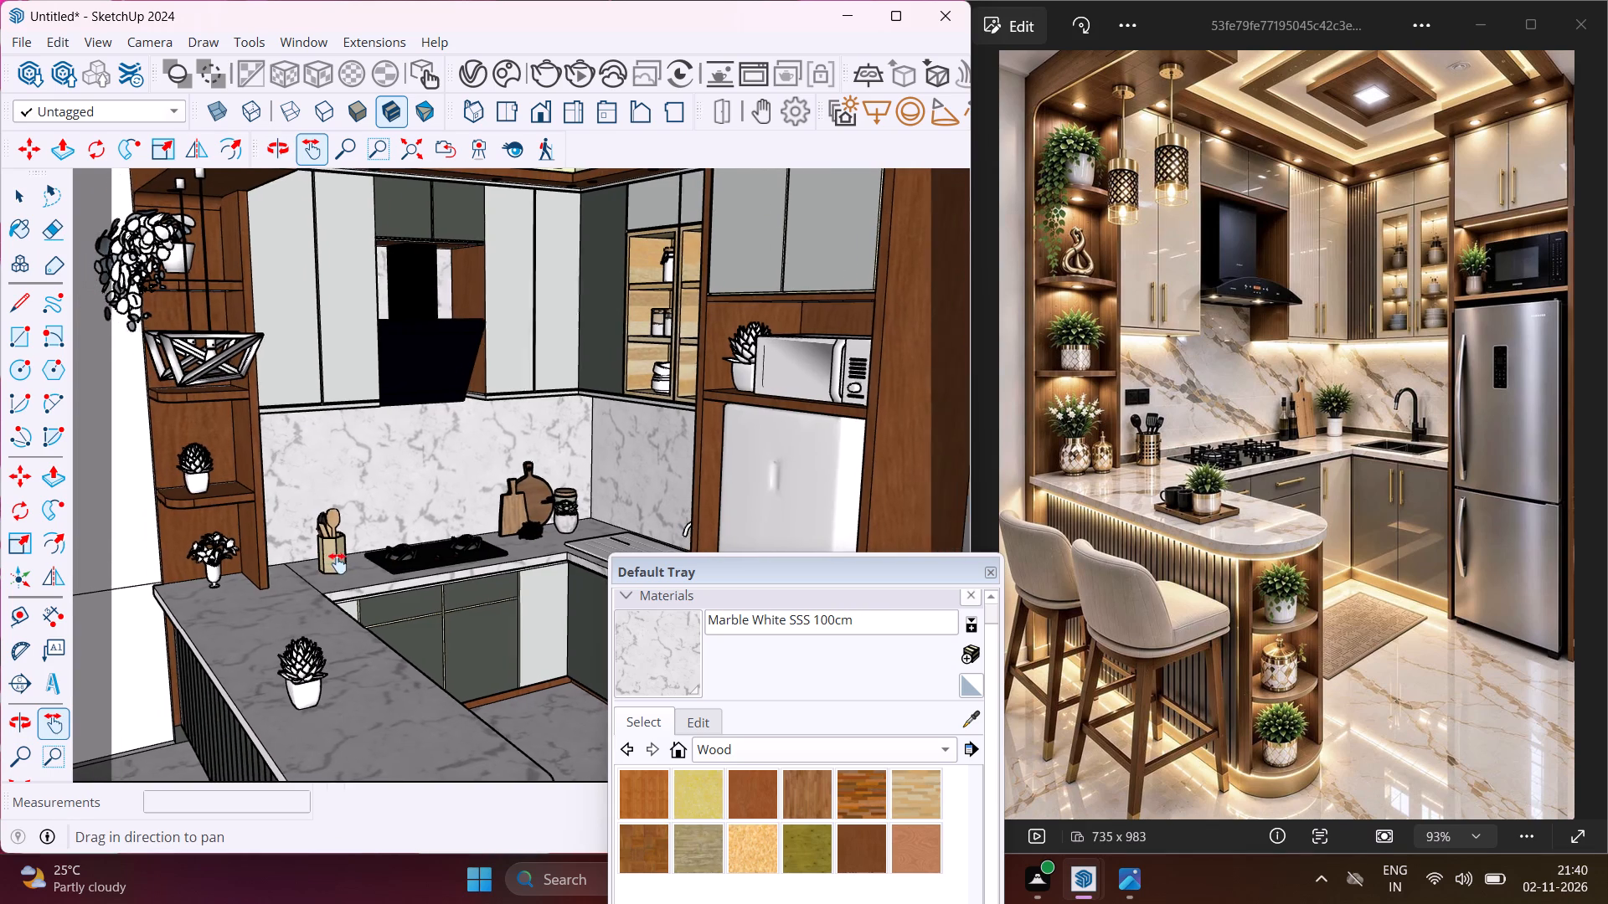
pyautogui.moveTo(338, 563); pyautogui.dragTo(352, 570)
pyautogui.scroll(-1, 334, 570)
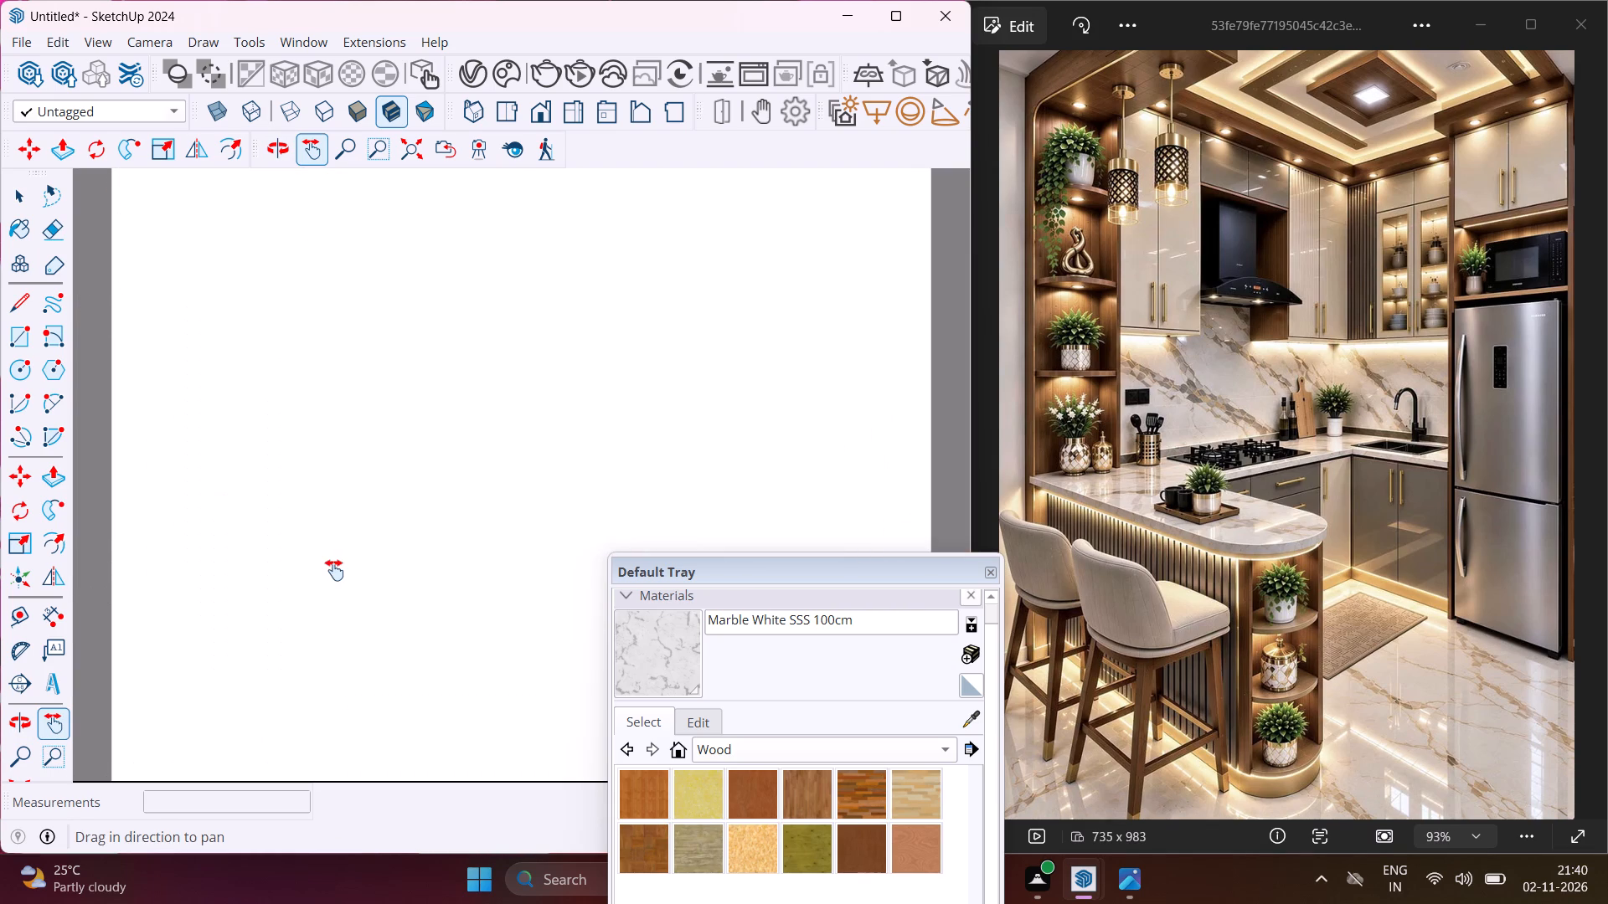
pyautogui.scroll(-20, 333, 570)
pyautogui.scroll(-10, 285, 580)
pyautogui.scroll(-6, 255, 518)
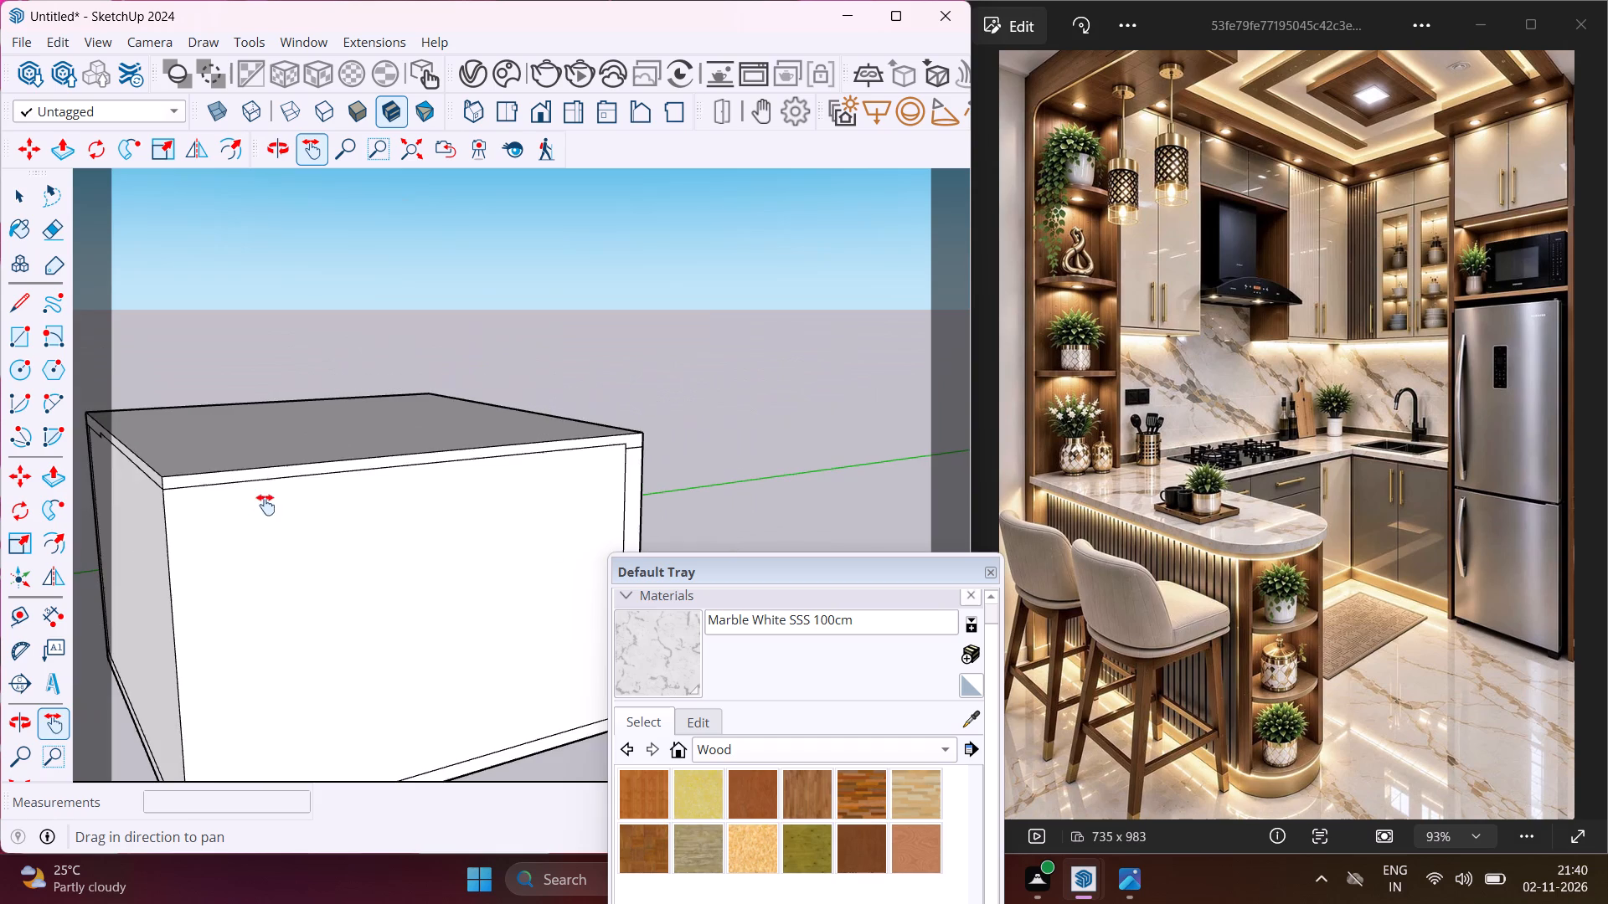
pyautogui.scroll(-6, 273, 466)
pyautogui.press('Escape')
pyautogui.press('space')
pyautogui.click(238, 610)
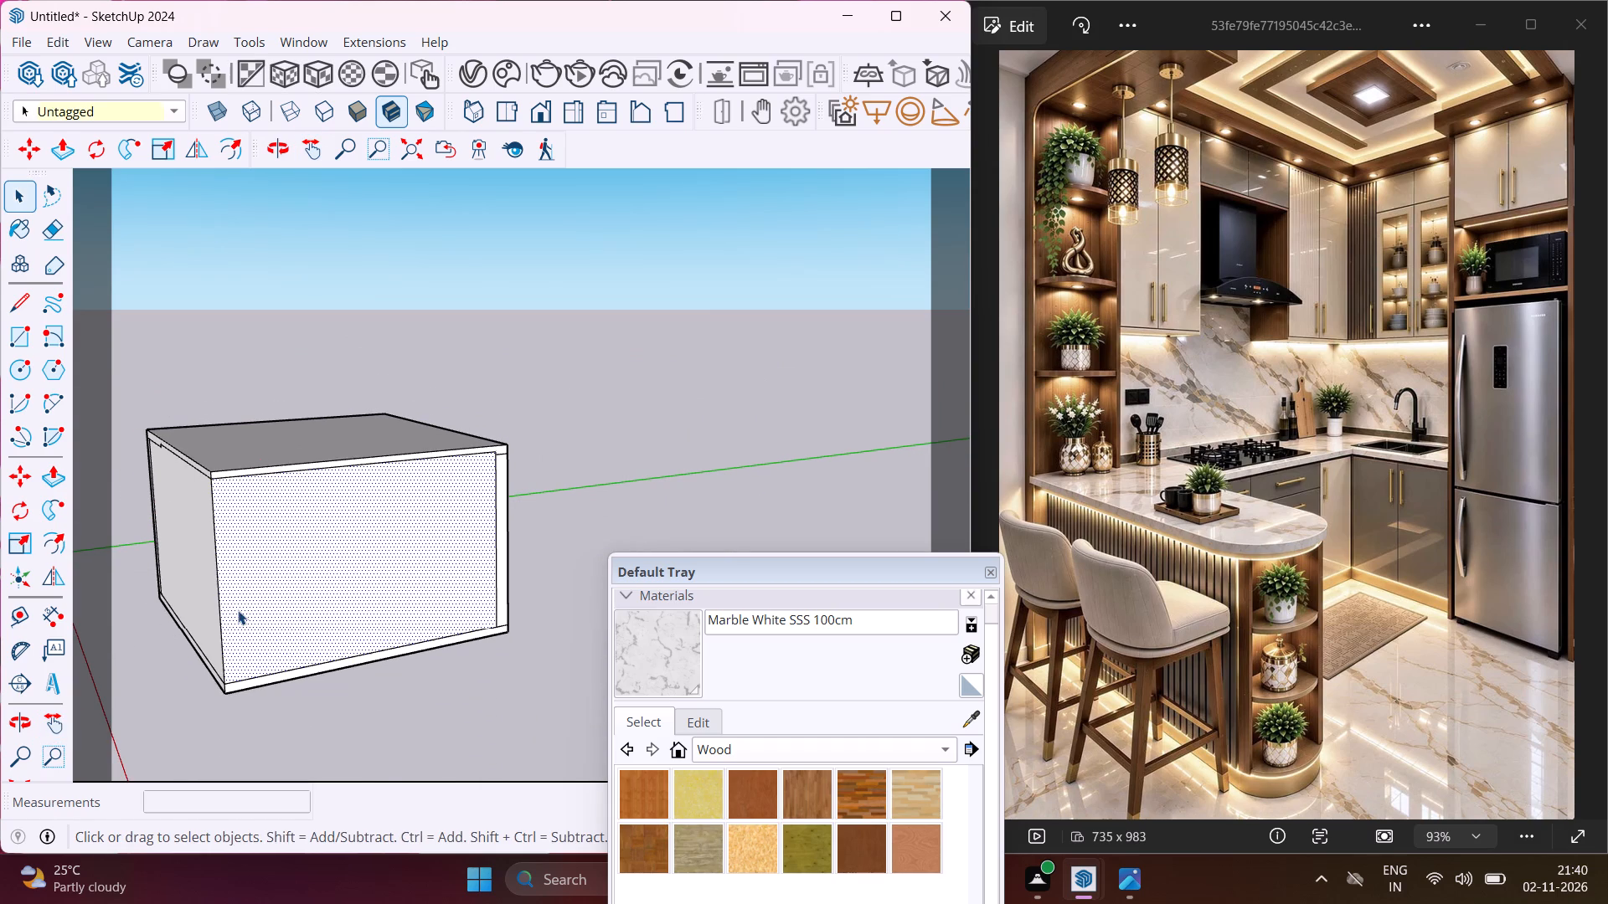
pyautogui.press('Delete')
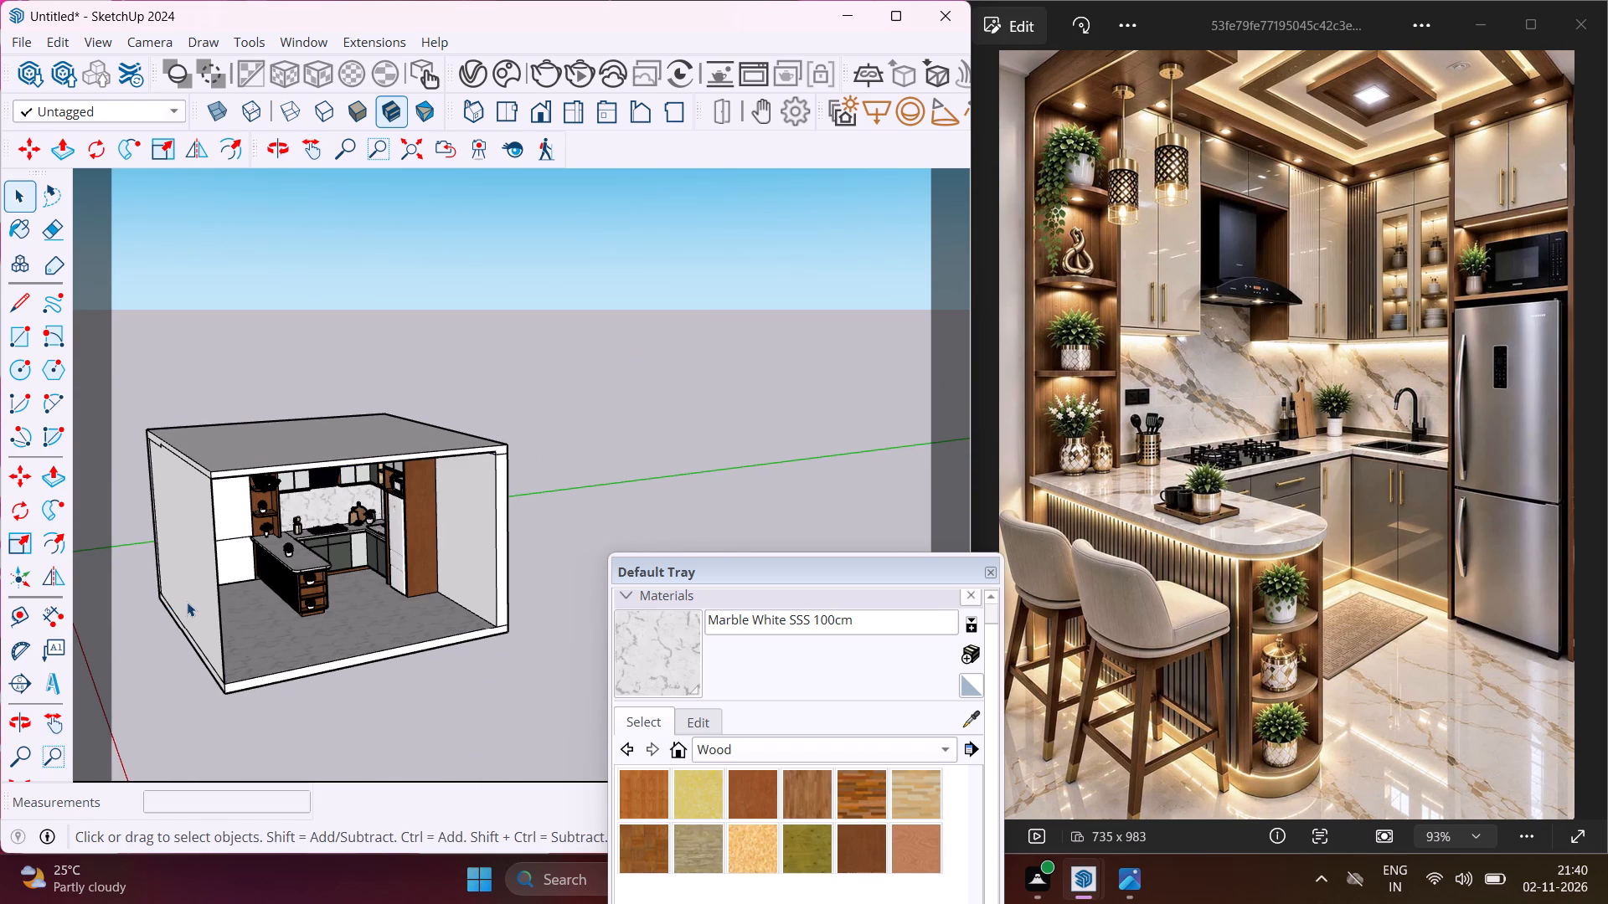
# Delete the face closing the room opposite the fridge wall, along with the leftover vertical edge at the open corner.
pyautogui.click(191, 598)
pyautogui.press('Delete')
pyautogui.scroll(2, 214, 603)
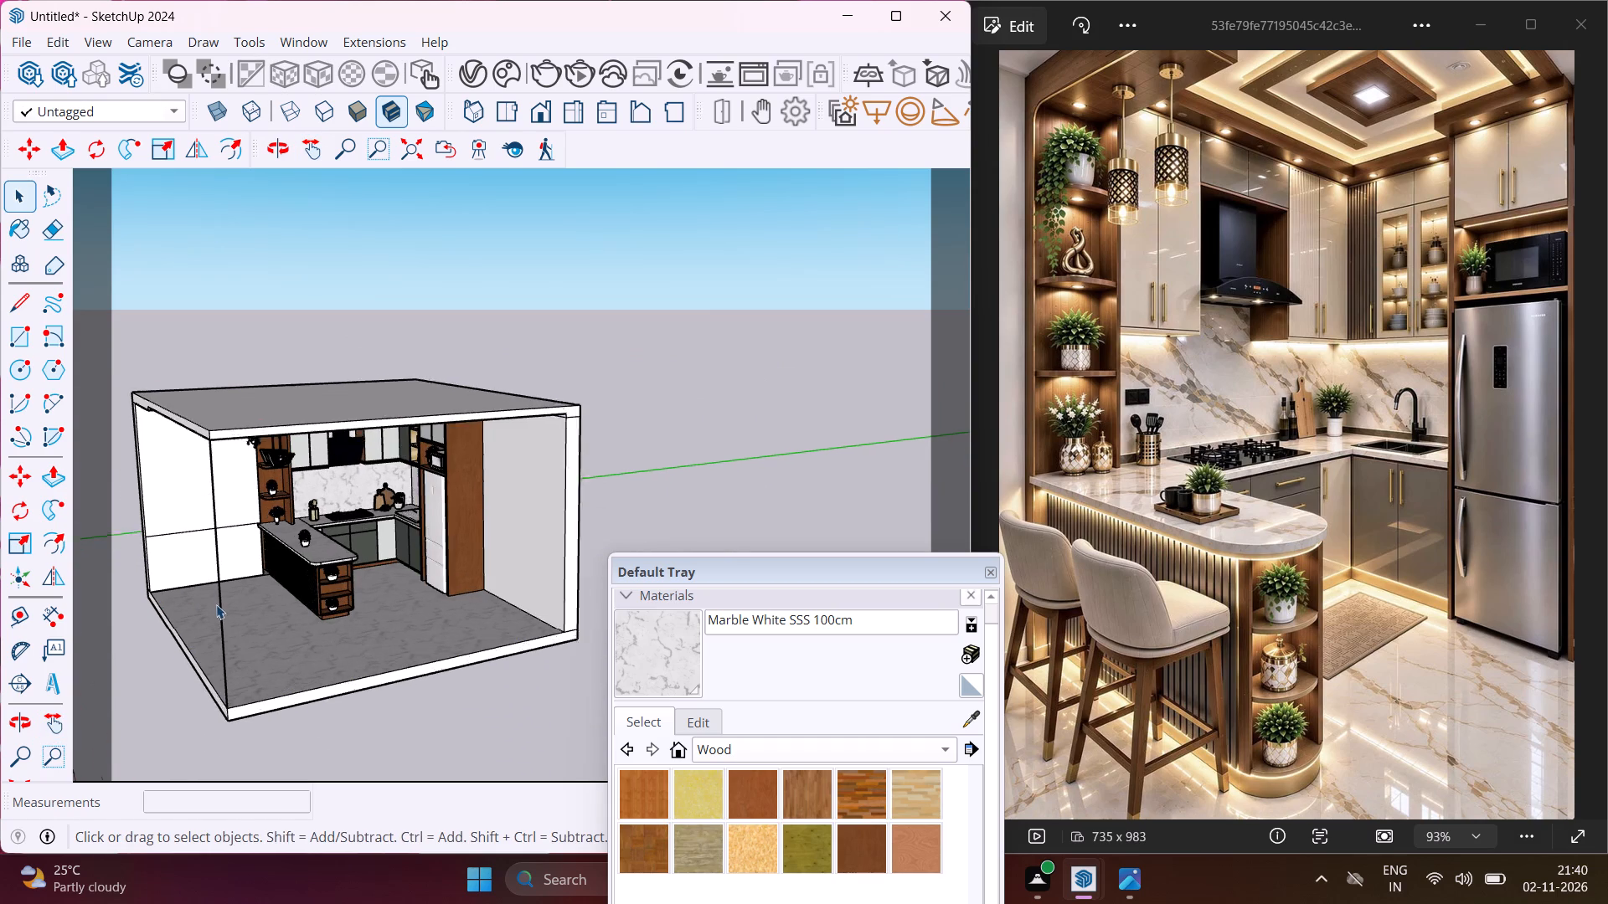
pyautogui.scroll(1, 216, 604)
pyautogui.scroll(2, 220, 671)
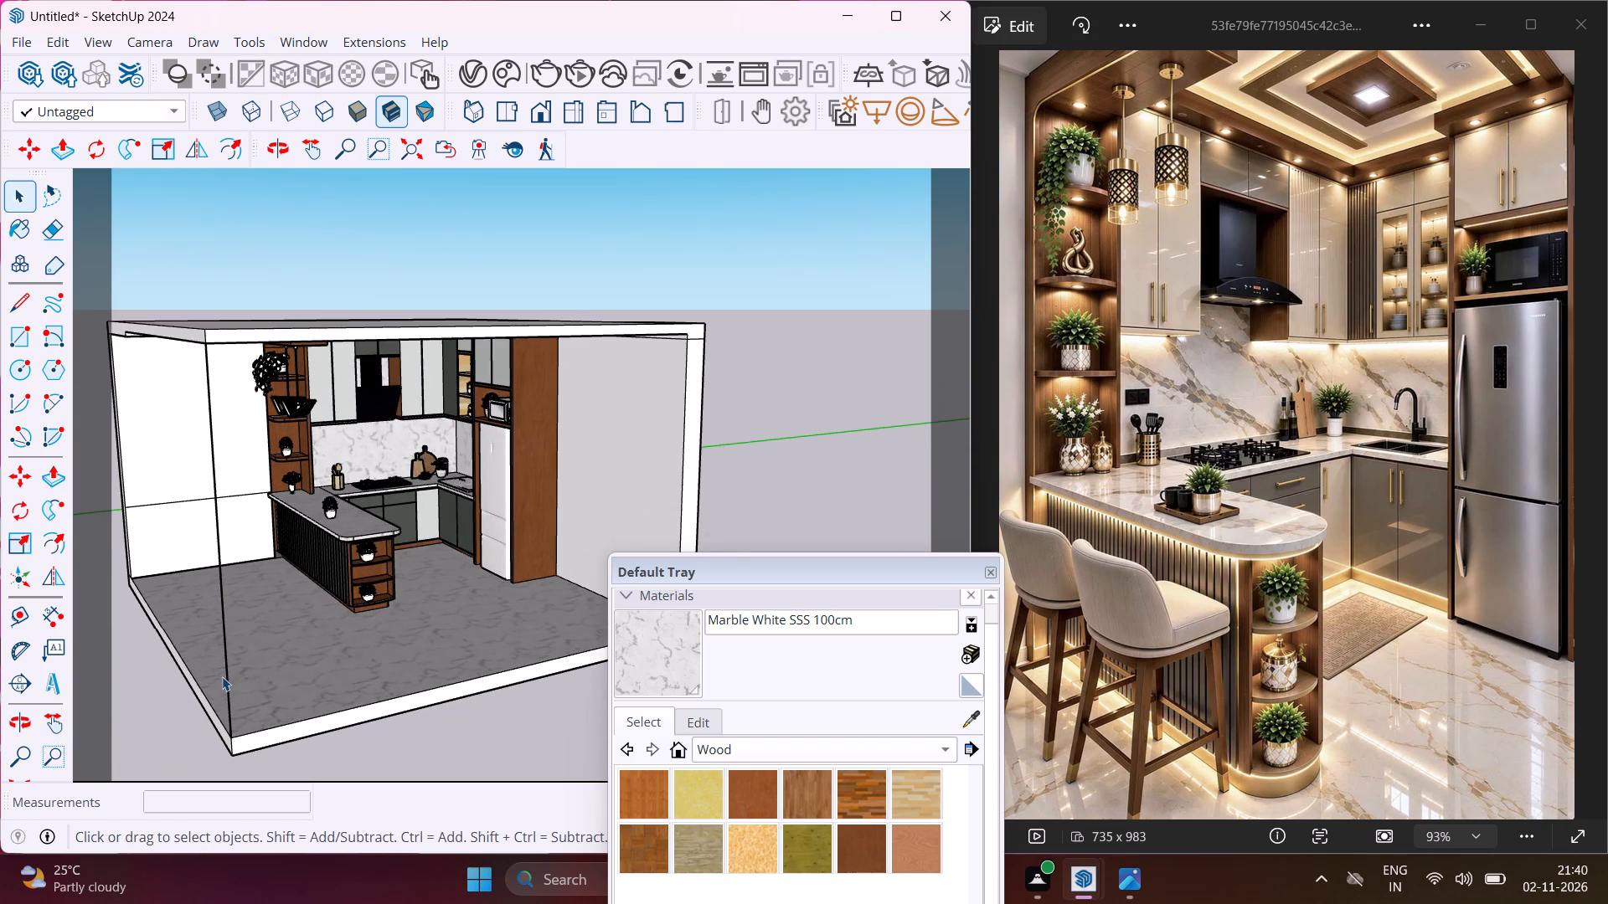
pyautogui.click(229, 687)
pyautogui.press('Delete')
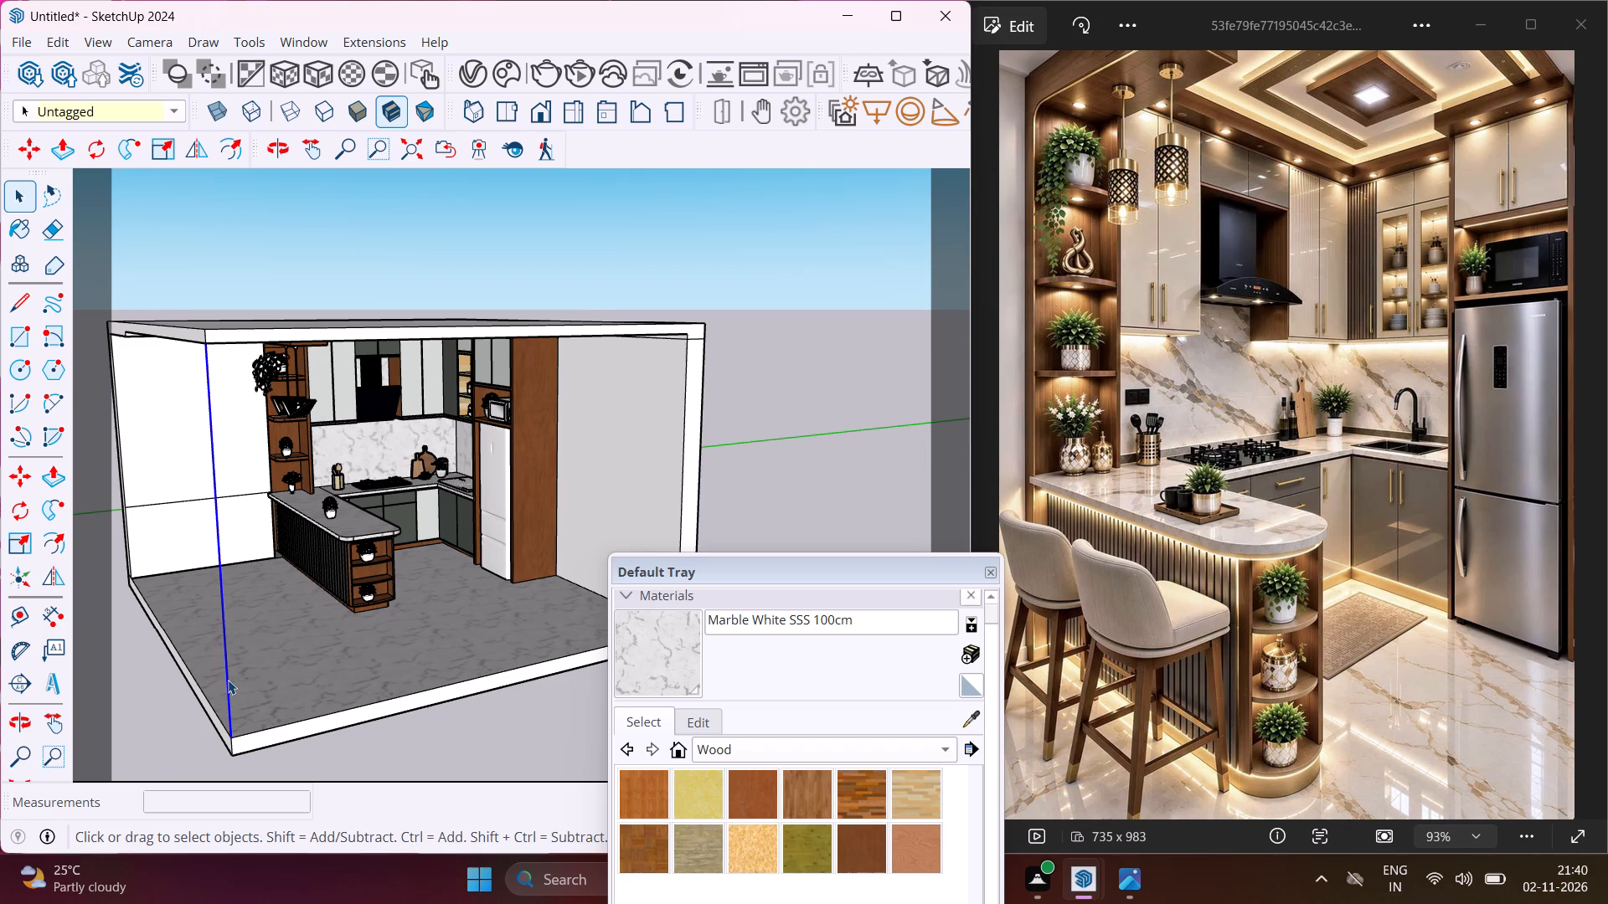
# Extend the floor slab's edge opposite the hob wall outward by about 6' 2" with Push/Pull.
pyautogui.click(255, 741)
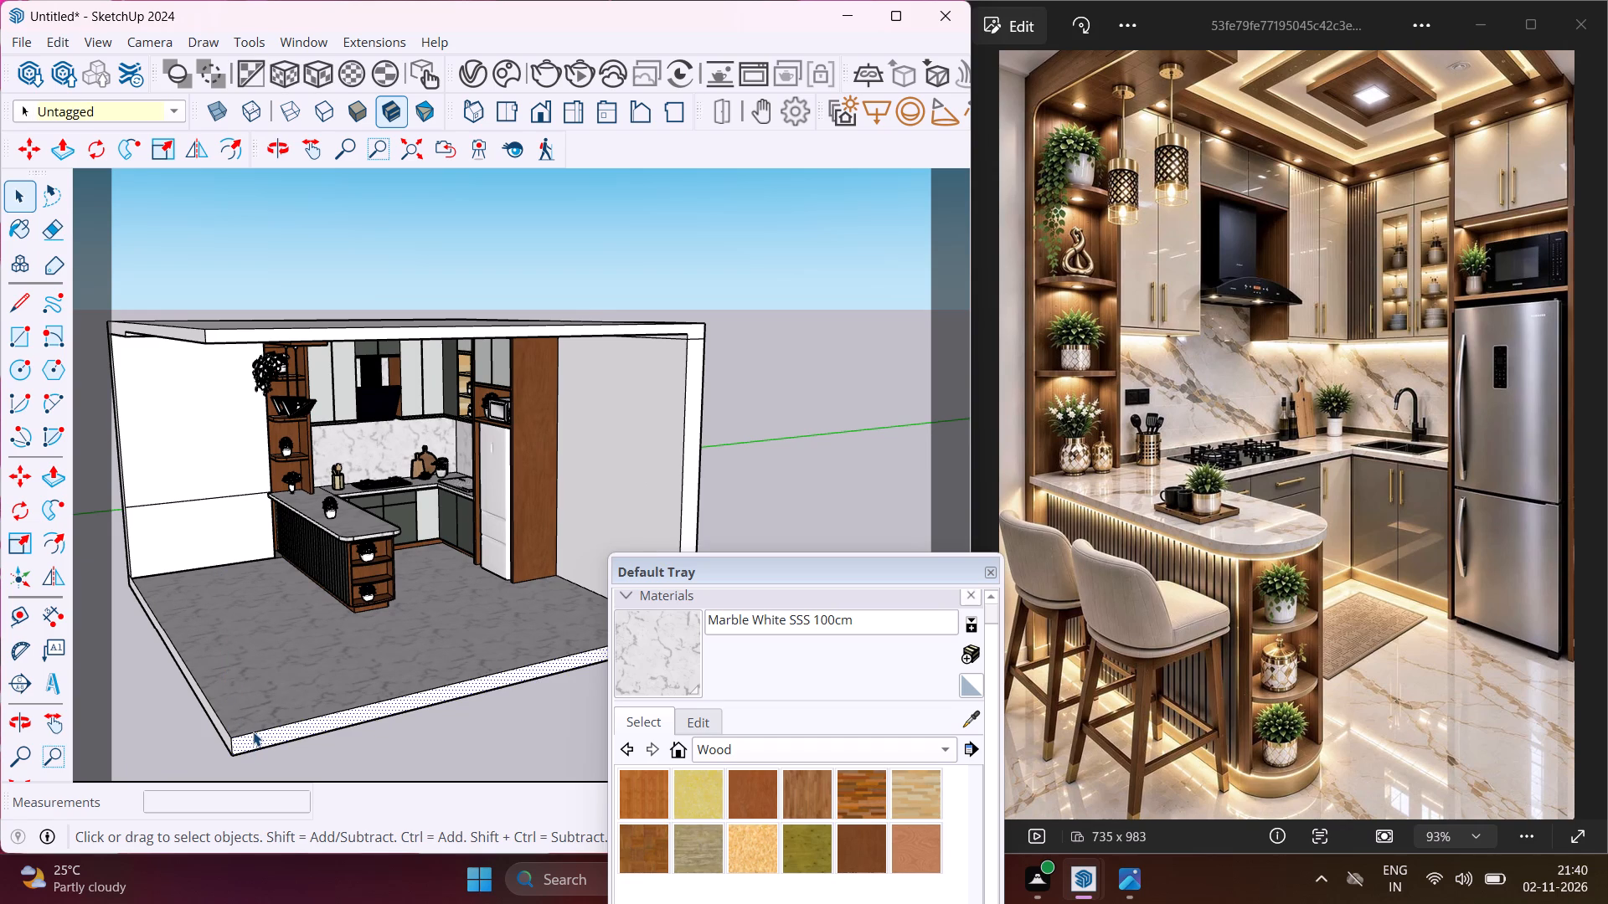
pyautogui.press('p')
pyautogui.click(253, 732)
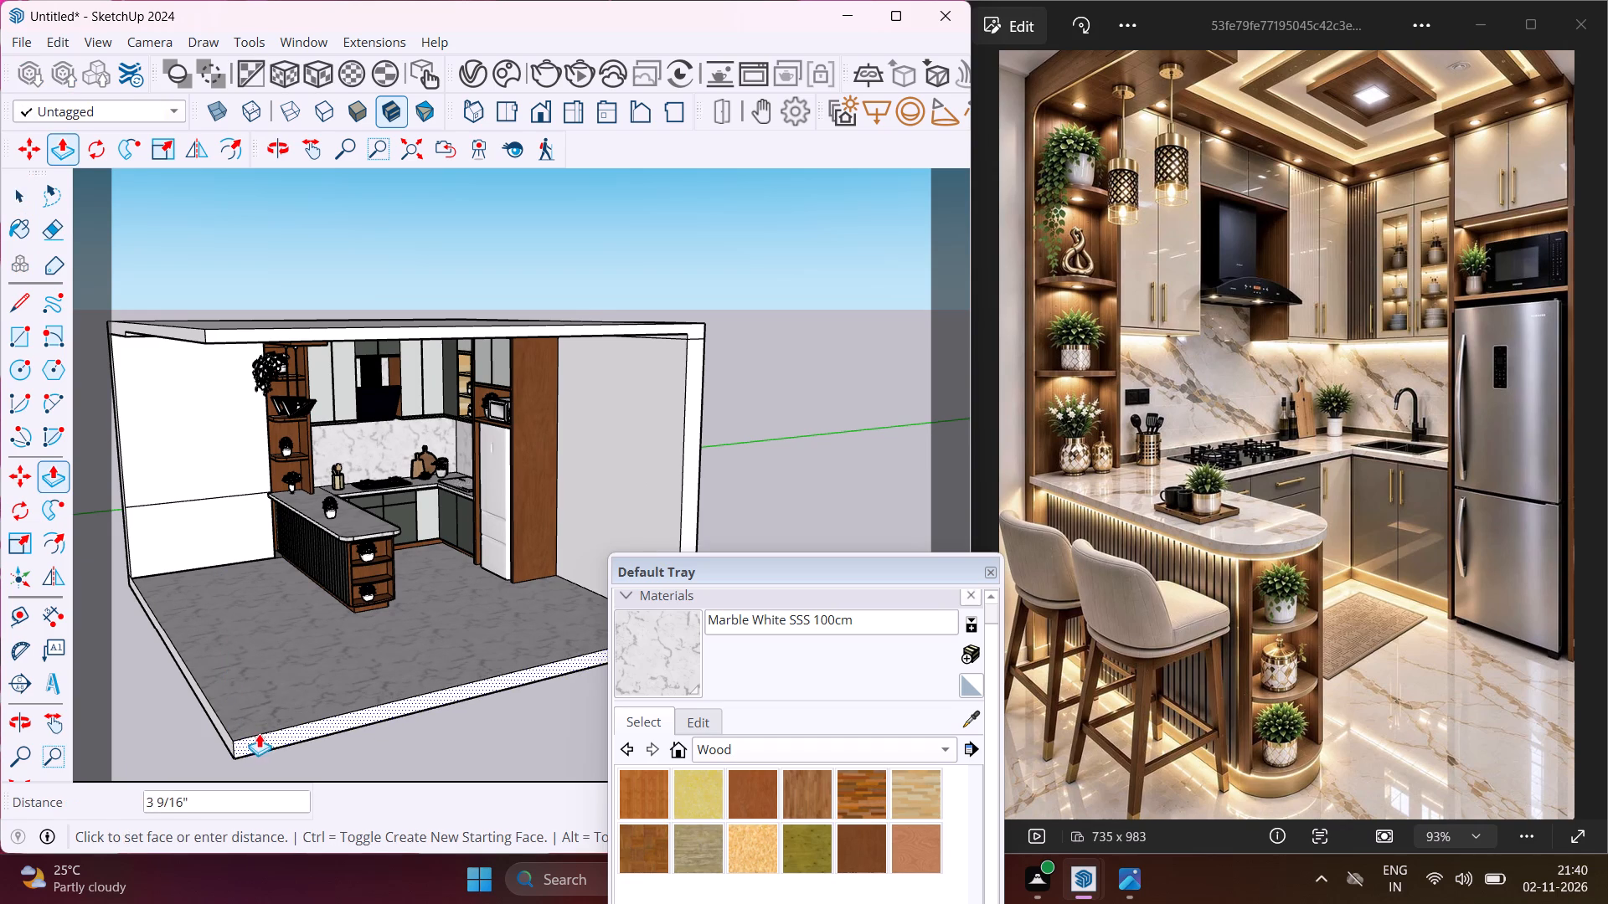
pyautogui.scroll(-9, 252, 725)
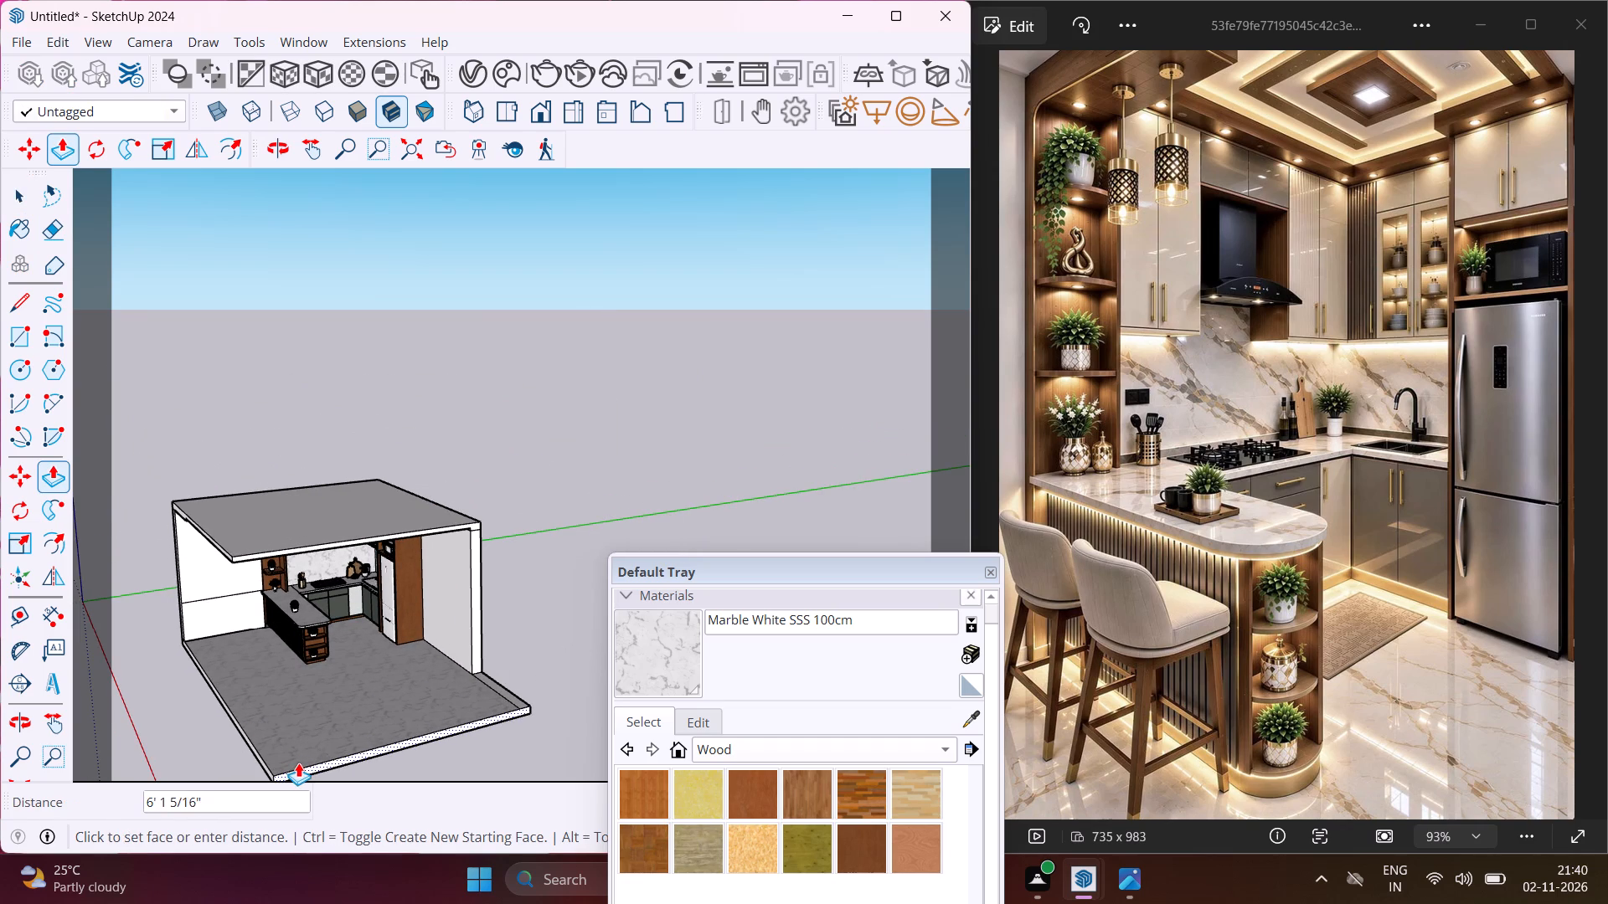
pyautogui.click(298, 763)
# Extend the floor slab's edge on the peninsula's fluted side outward by 2' 7 1/2" with Push/Pull.
pyautogui.scroll(5, 250, 757)
pyautogui.press('Escape')
pyautogui.scroll(5, 245, 742)
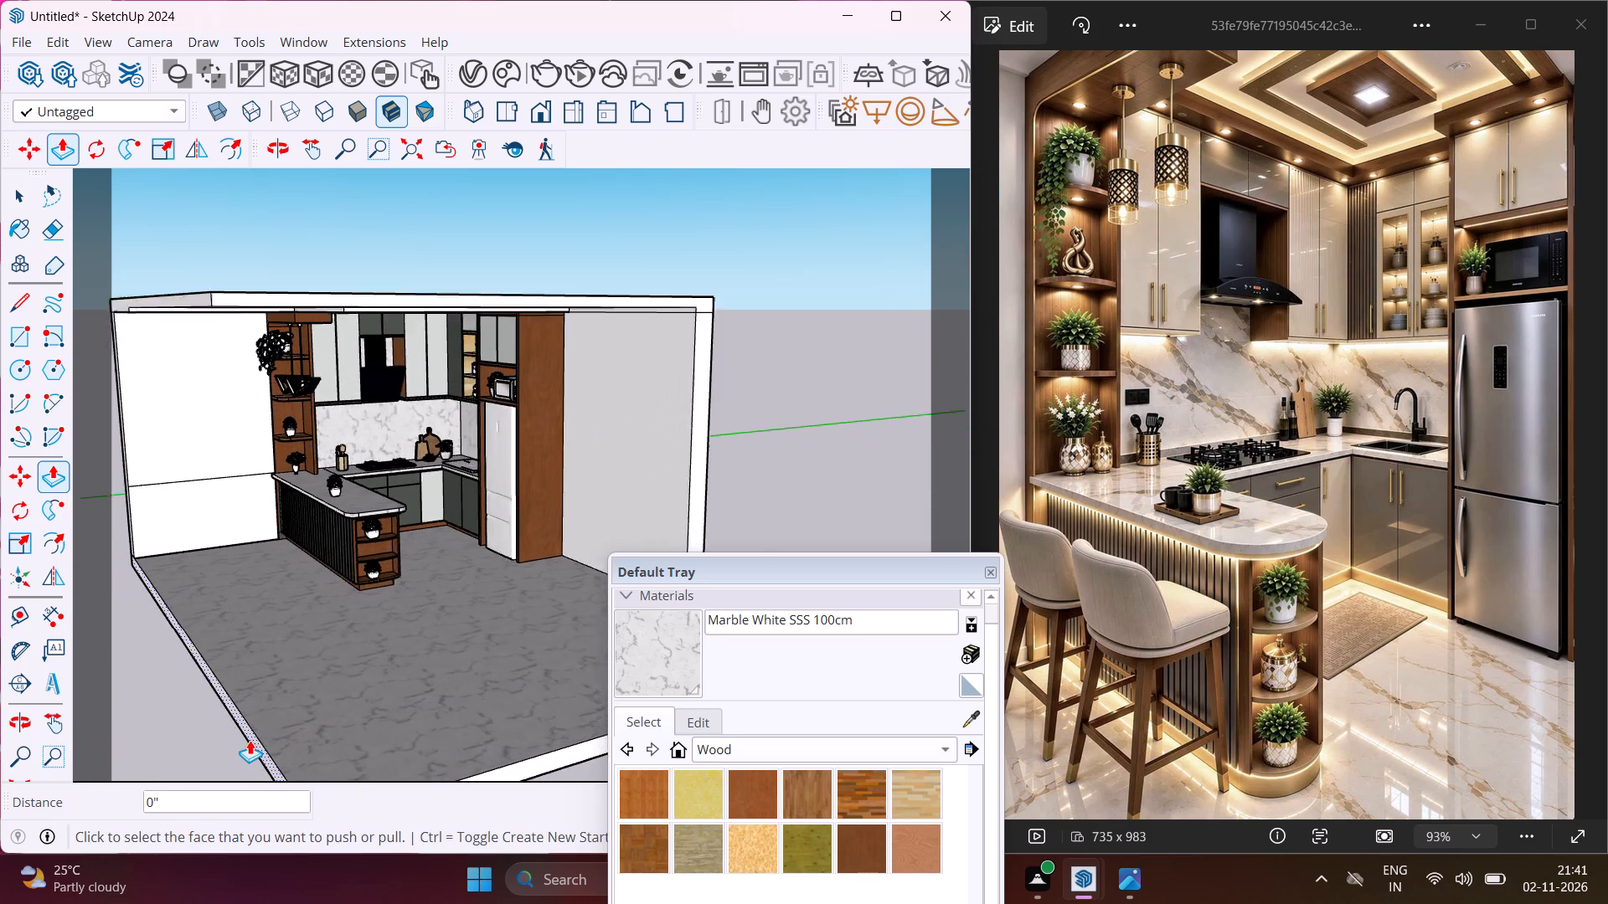
pyautogui.scroll(1, 250, 740)
pyautogui.click(250, 740)
pyautogui.scroll(-5, 202, 724)
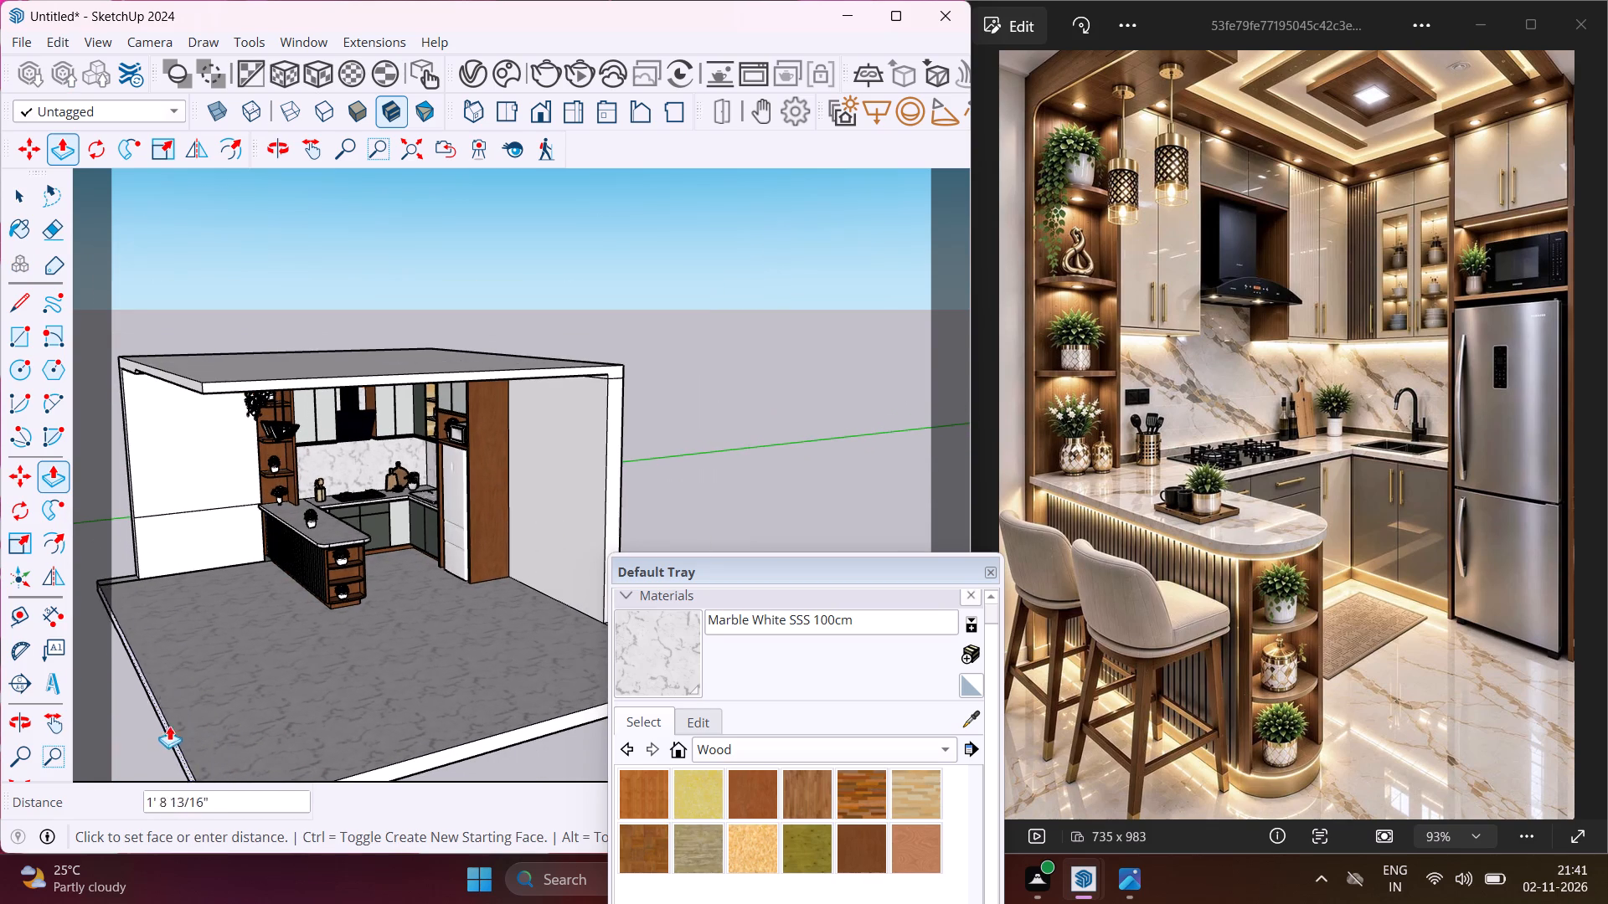
pyautogui.click(141, 741)
# Extend the free end of the hob wall by 2' 7 1/2" with Push/Pull to meet the floor slab's edge.
pyautogui.moveTo(172, 582); pyautogui.dragTo(306, 593, button='middle')
pyautogui.scroll(-4, 296, 593)
pyautogui.scroll(3, 194, 577)
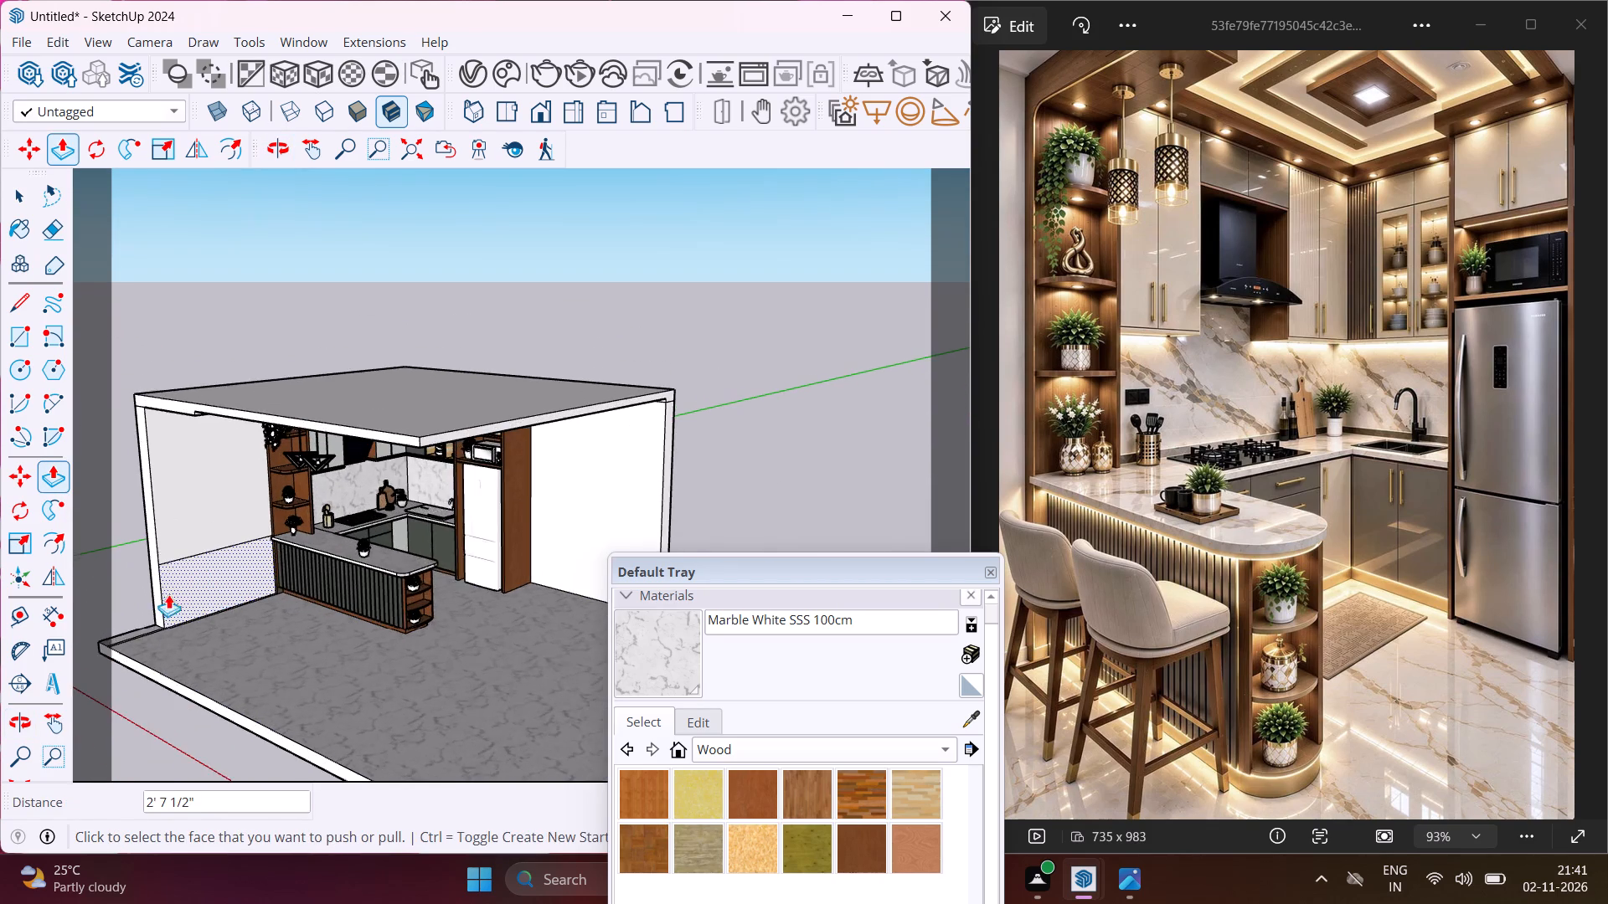
pyautogui.scroll(3, 159, 604)
pyautogui.click(158, 604)
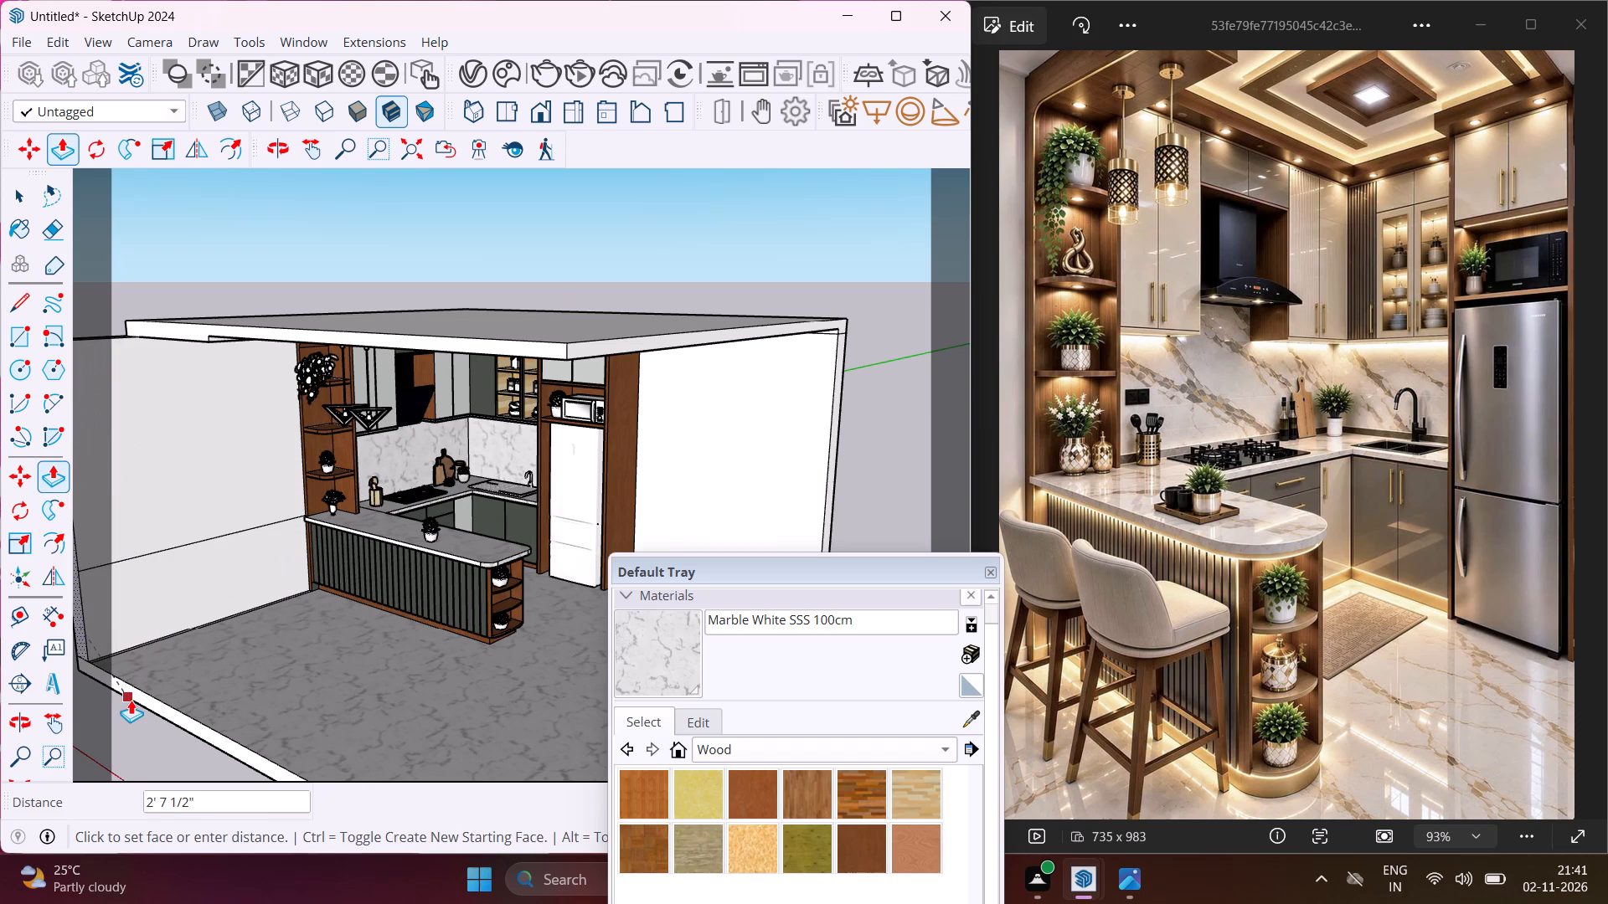
pyautogui.click(131, 701)
# Extend the ceiling slab's edge on the peninsula's fluted side by 2' 7 1/2" to line up with the floor slab's edge.
pyautogui.scroll(3, 327, 445)
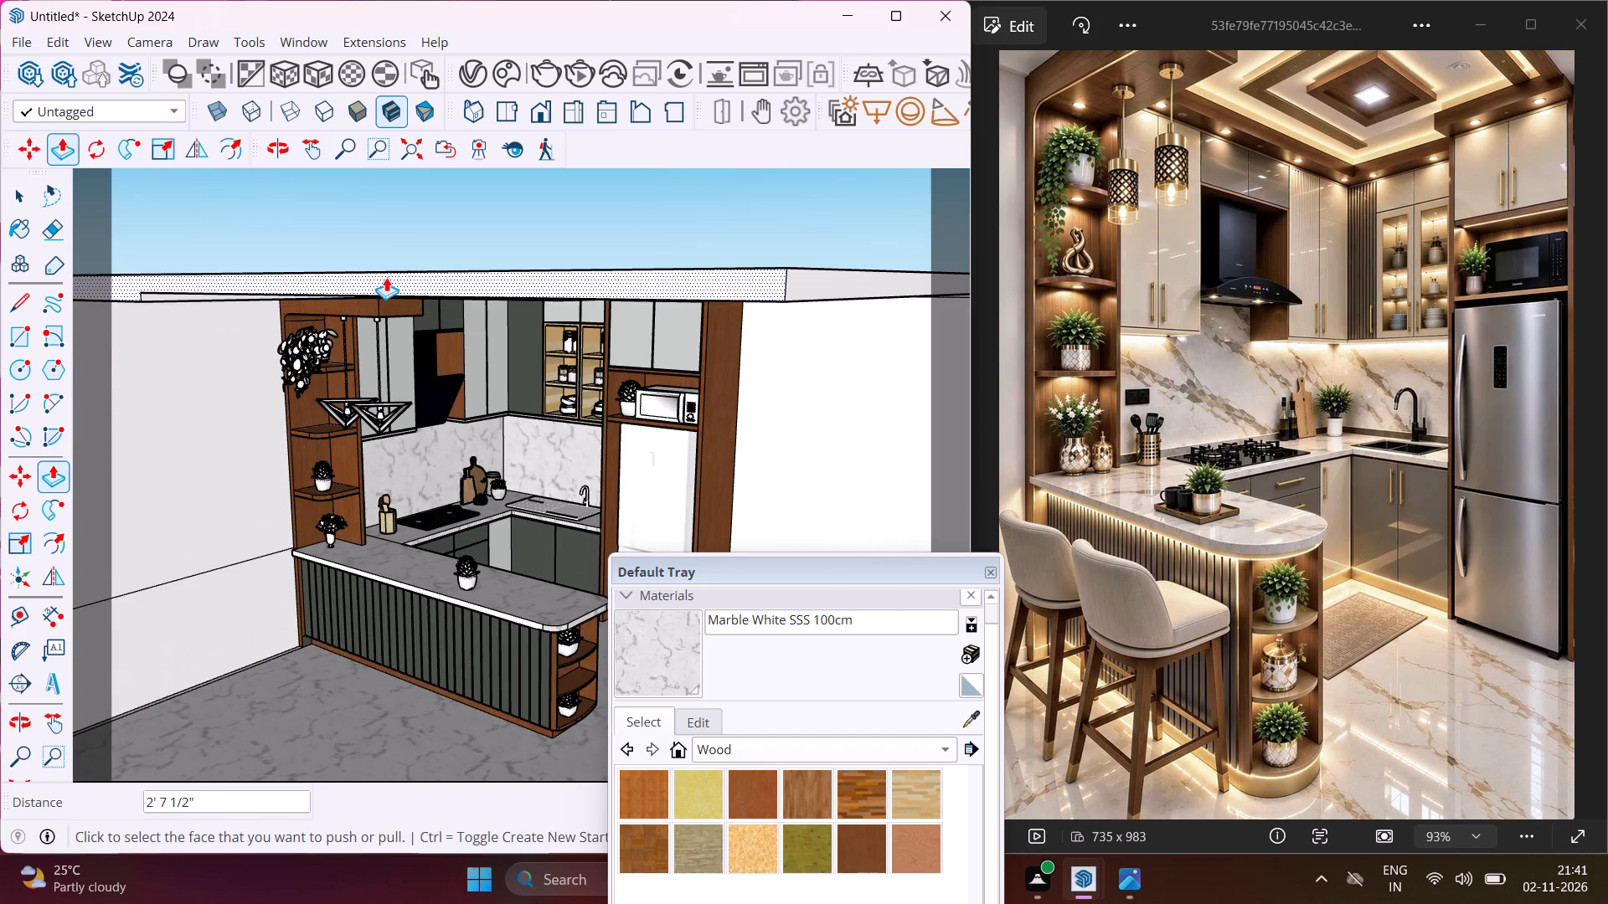
pyautogui.click(386, 277)
pyautogui.scroll(-14, 358, 311)
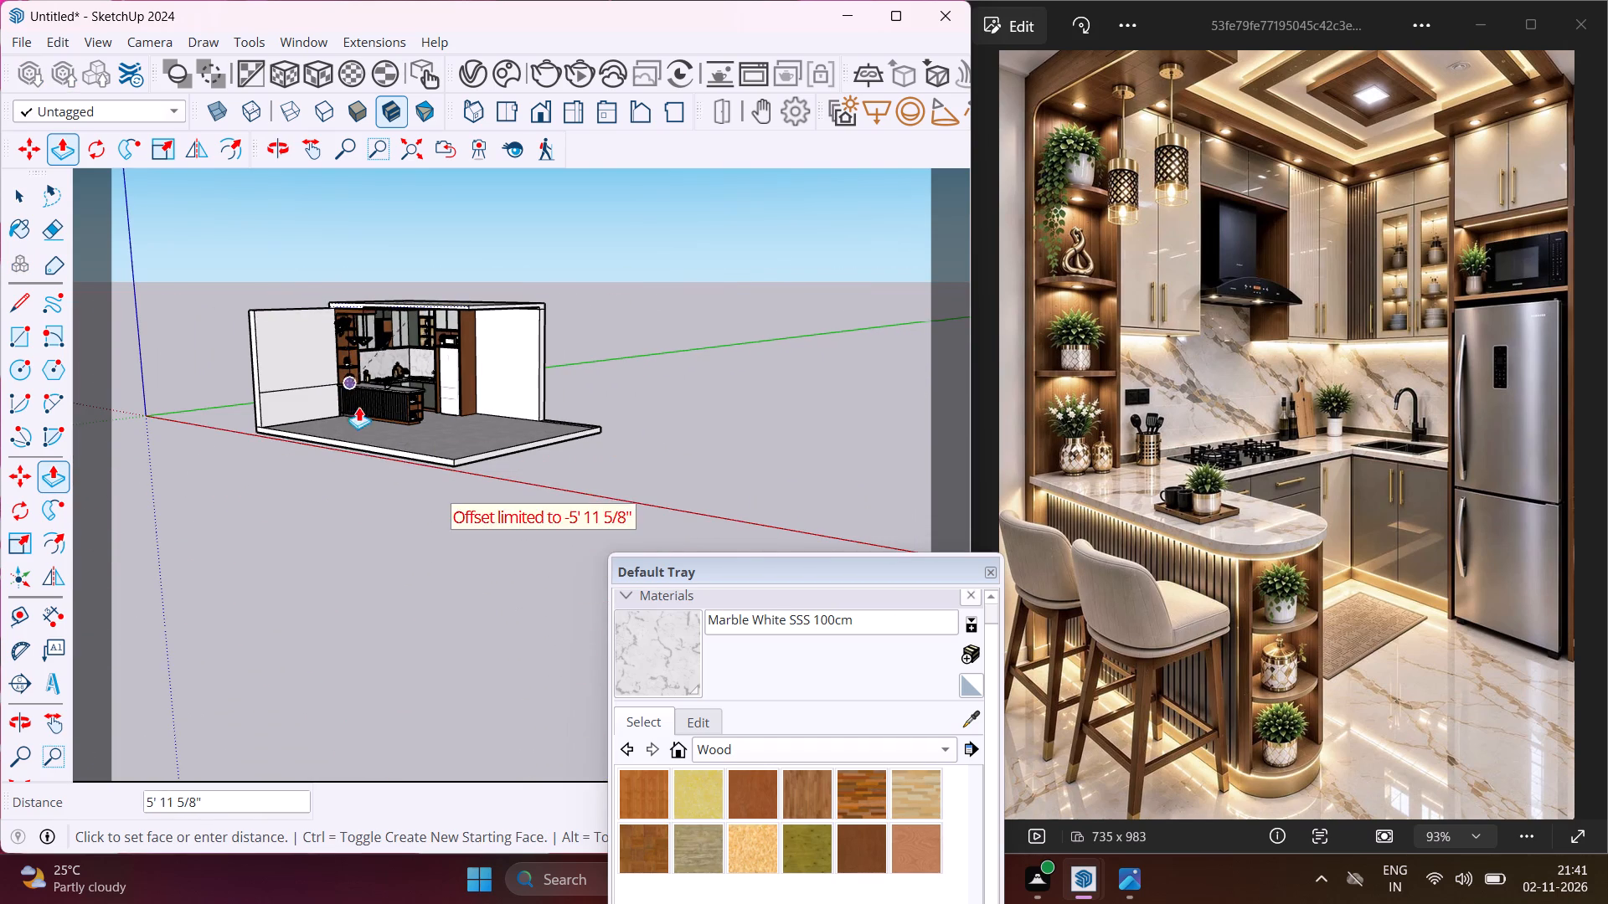
pyautogui.click(371, 453)
# Extend the free end of the fridge-side wall by 6' 1 15/16" with Push/Pull to reach the floor slab's edge.
pyautogui.scroll(4, 489, 389)
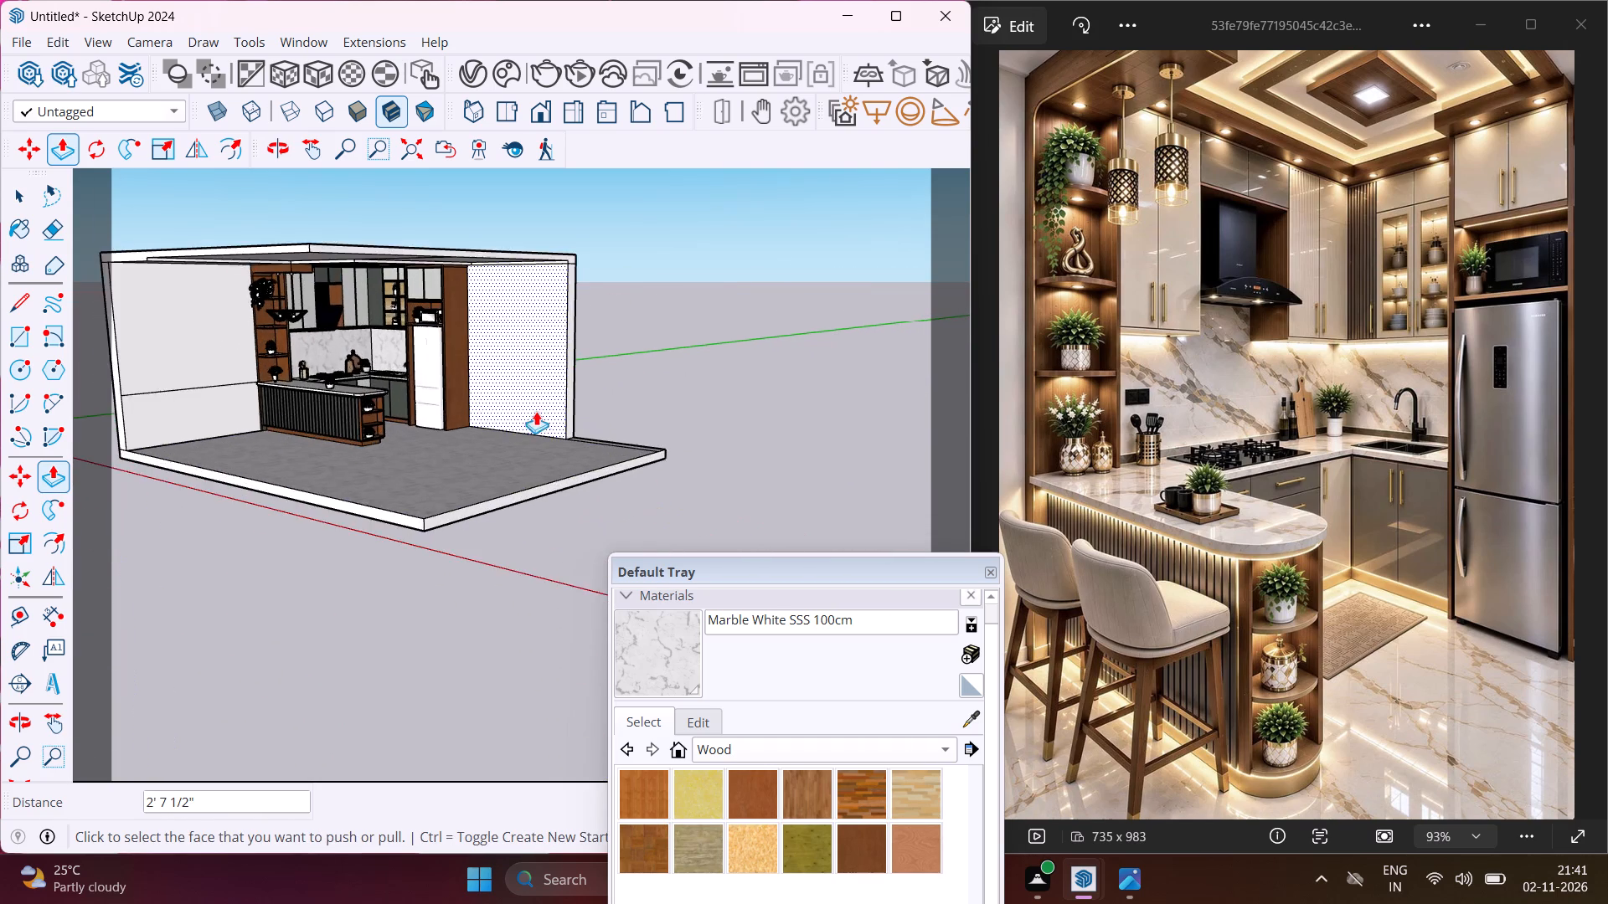
pyautogui.scroll(6, 539, 411)
pyautogui.click(581, 411)
pyautogui.scroll(-5, 615, 439)
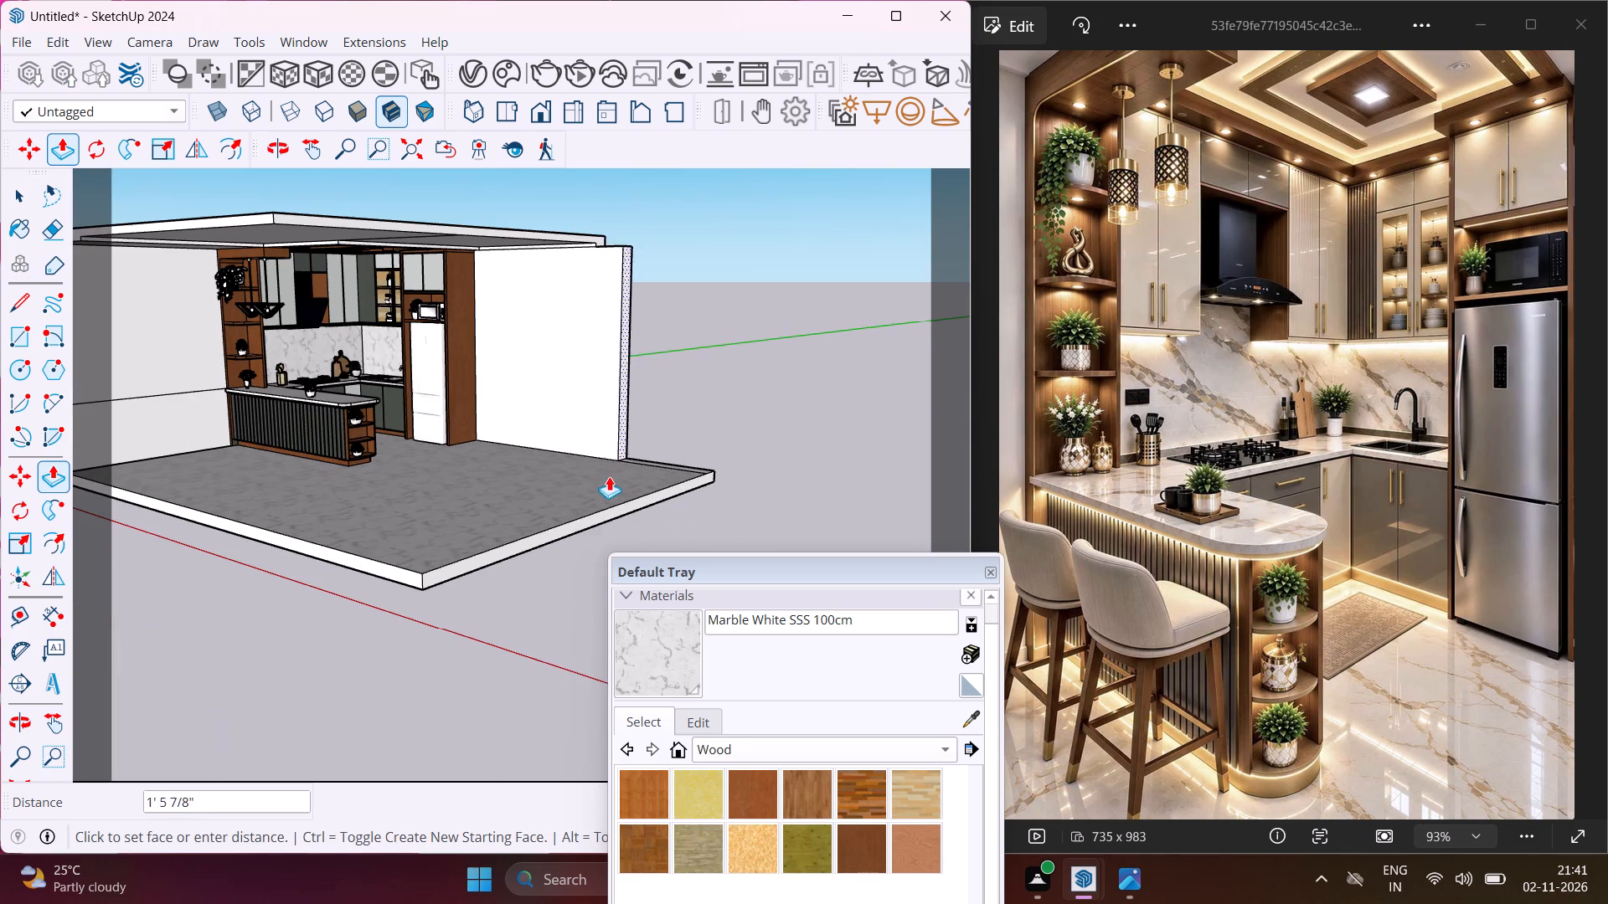
pyautogui.click(590, 517)
# Extend the ceiling slab's edge opposite the hob wall by 6' 1 15/16" with Push/Pull to line up with the floor slab.
pyautogui.scroll(3, 513, 239)
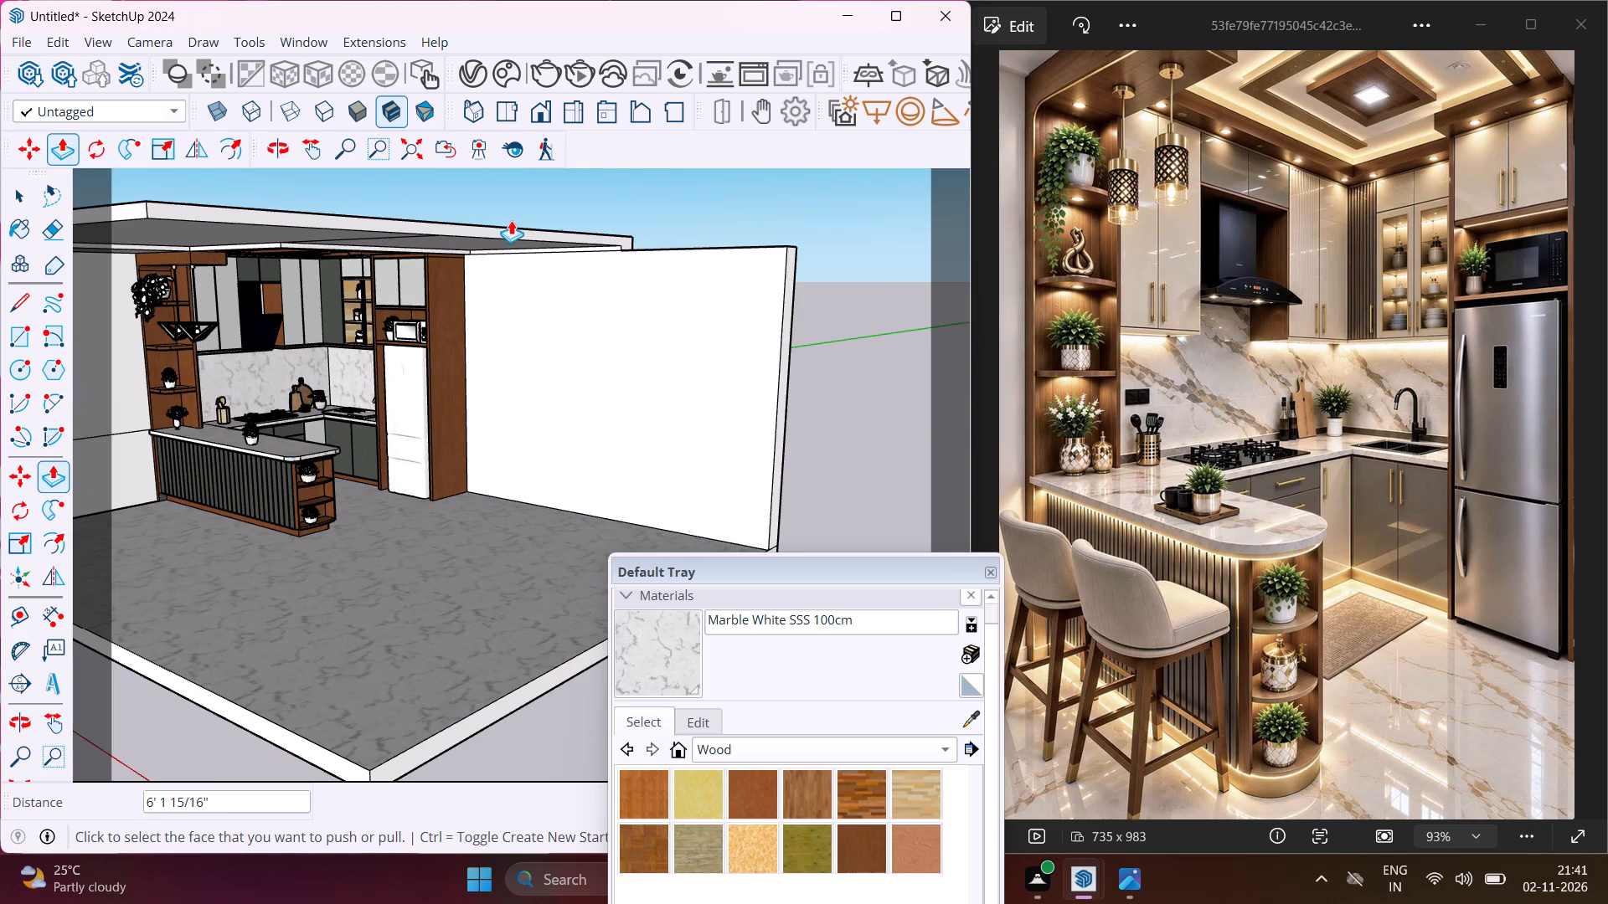
pyautogui.click(511, 220)
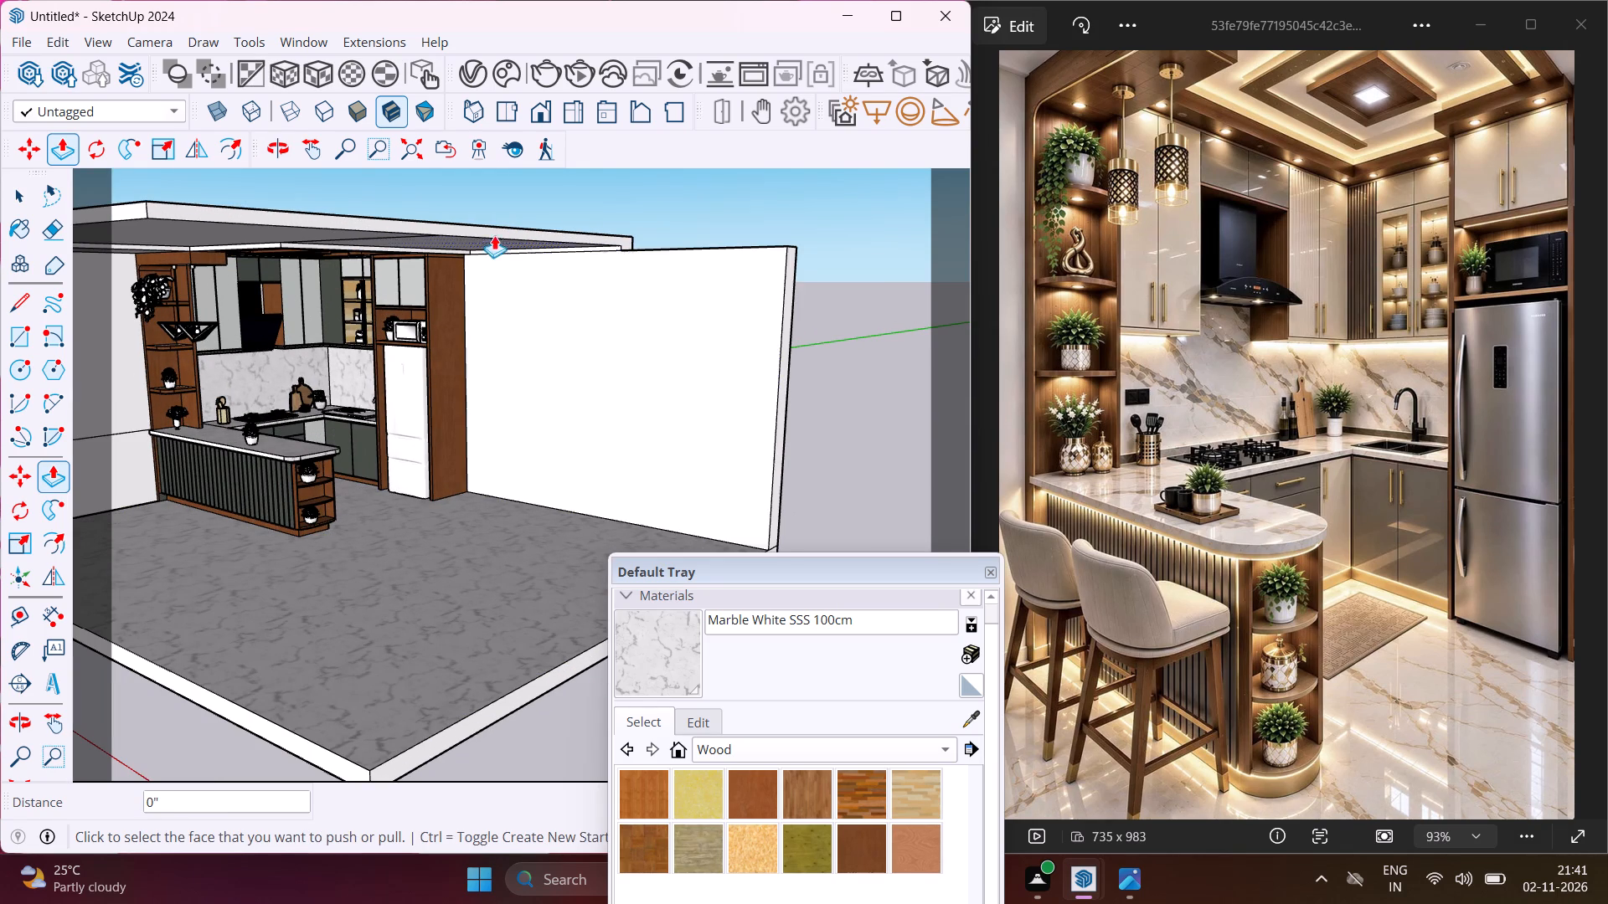
pyautogui.click(494, 229)
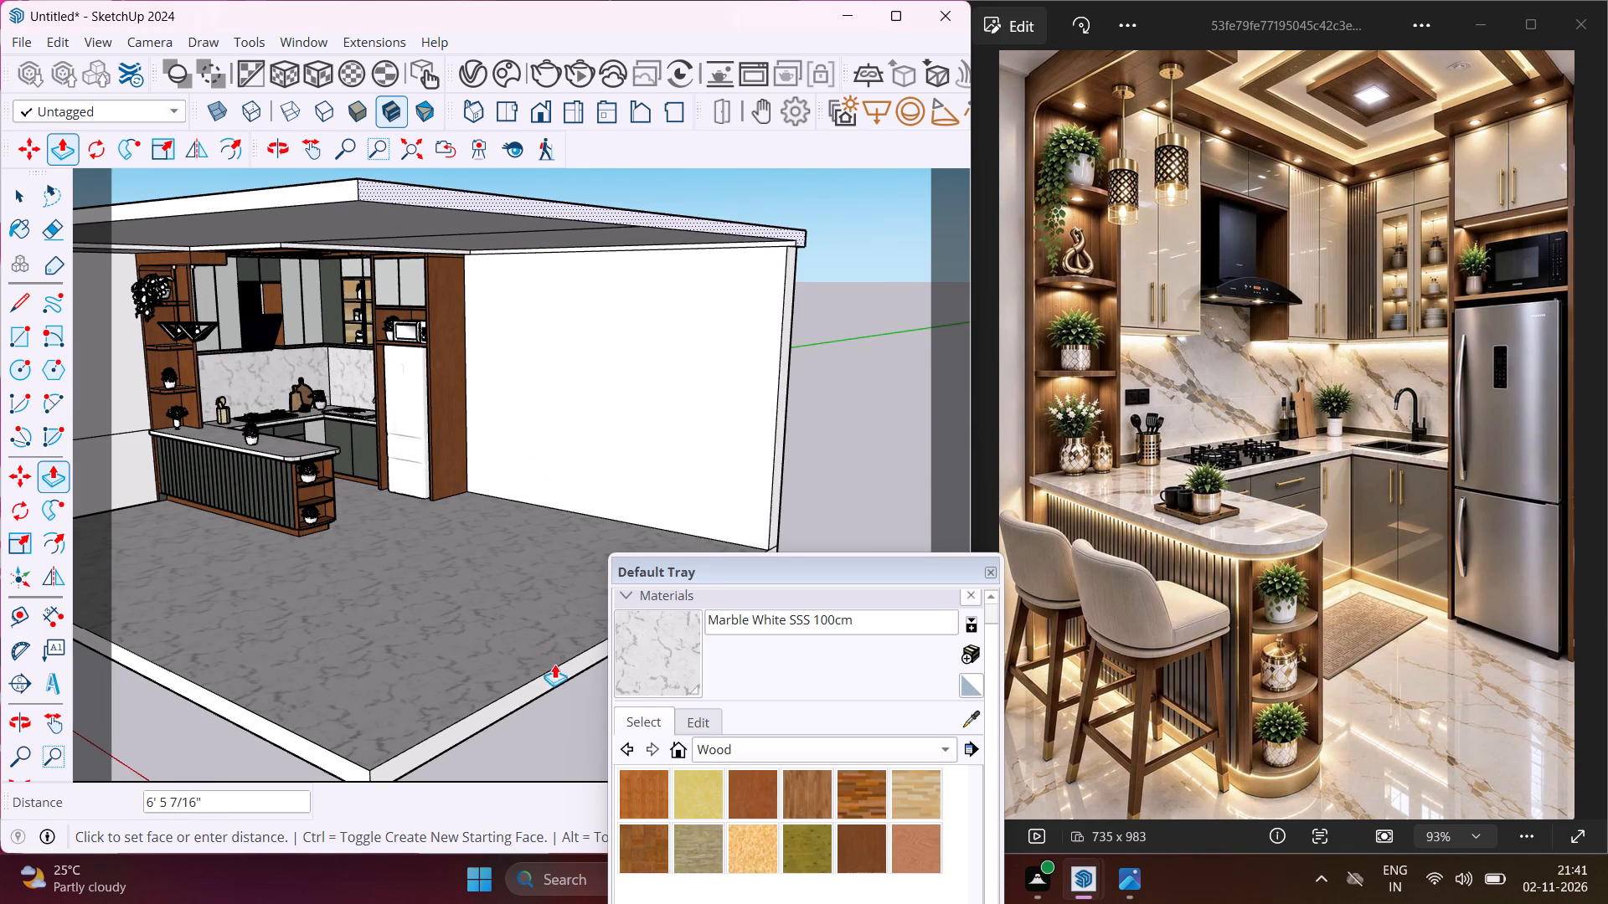
pyautogui.click(552, 675)
pyautogui.scroll(-10, 555, 609)
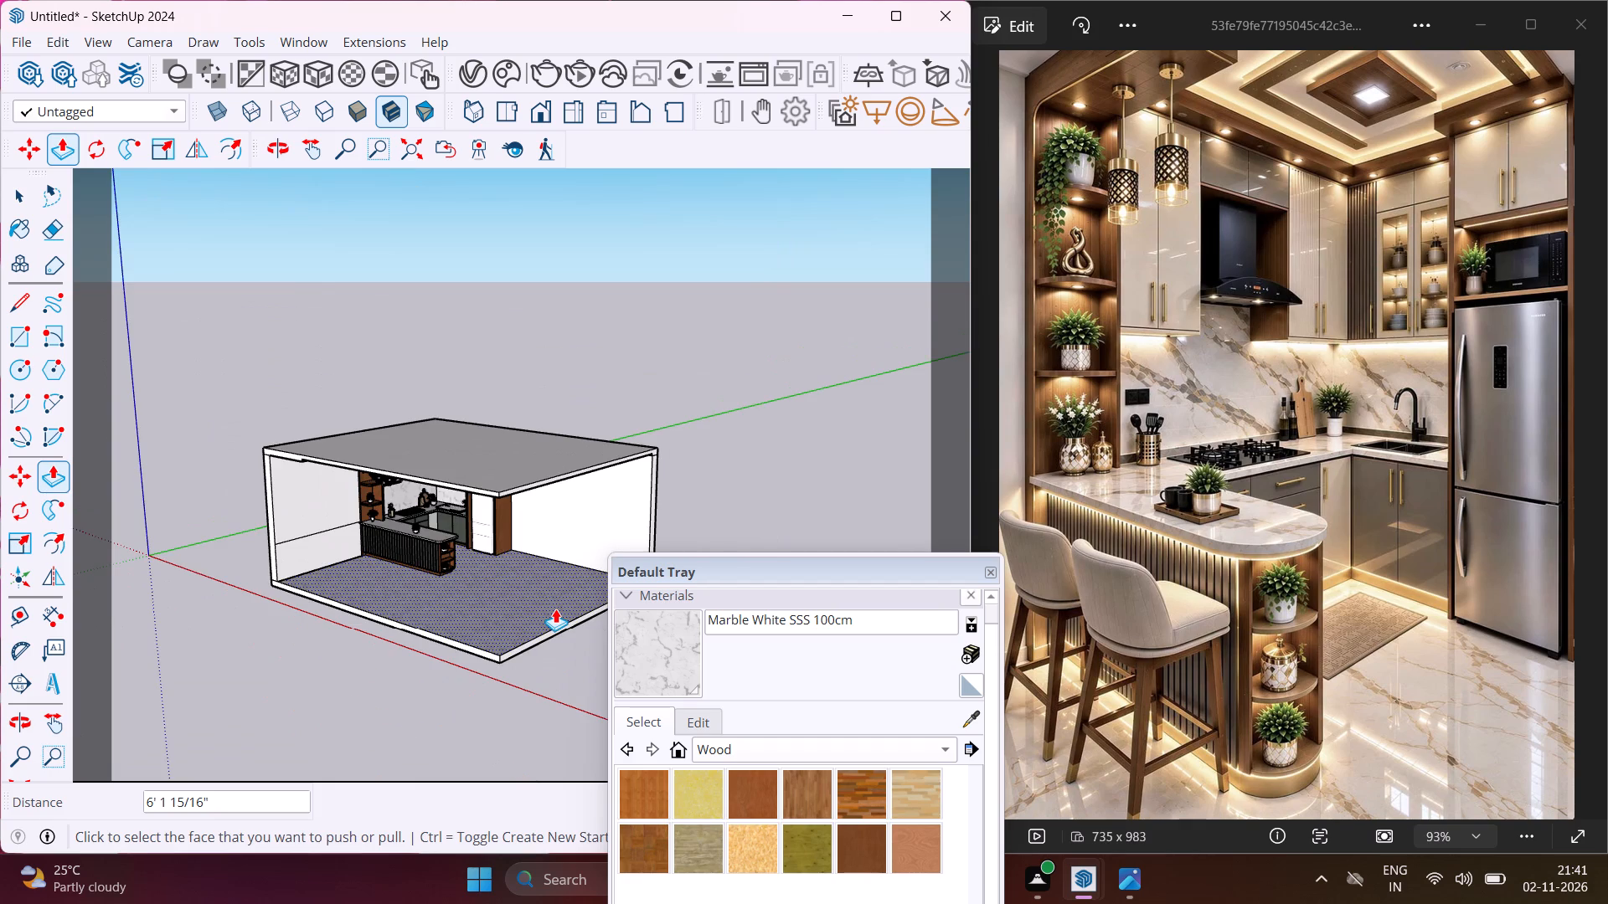
pyautogui.press('Escape')
pyautogui.press('space')
# Draw a 23' 4 5/8" by 11' rectangle over the opening opposite the fridge wall, from the outer ceiling corner to the opposite floor corner.
pyautogui.click(32, 339)
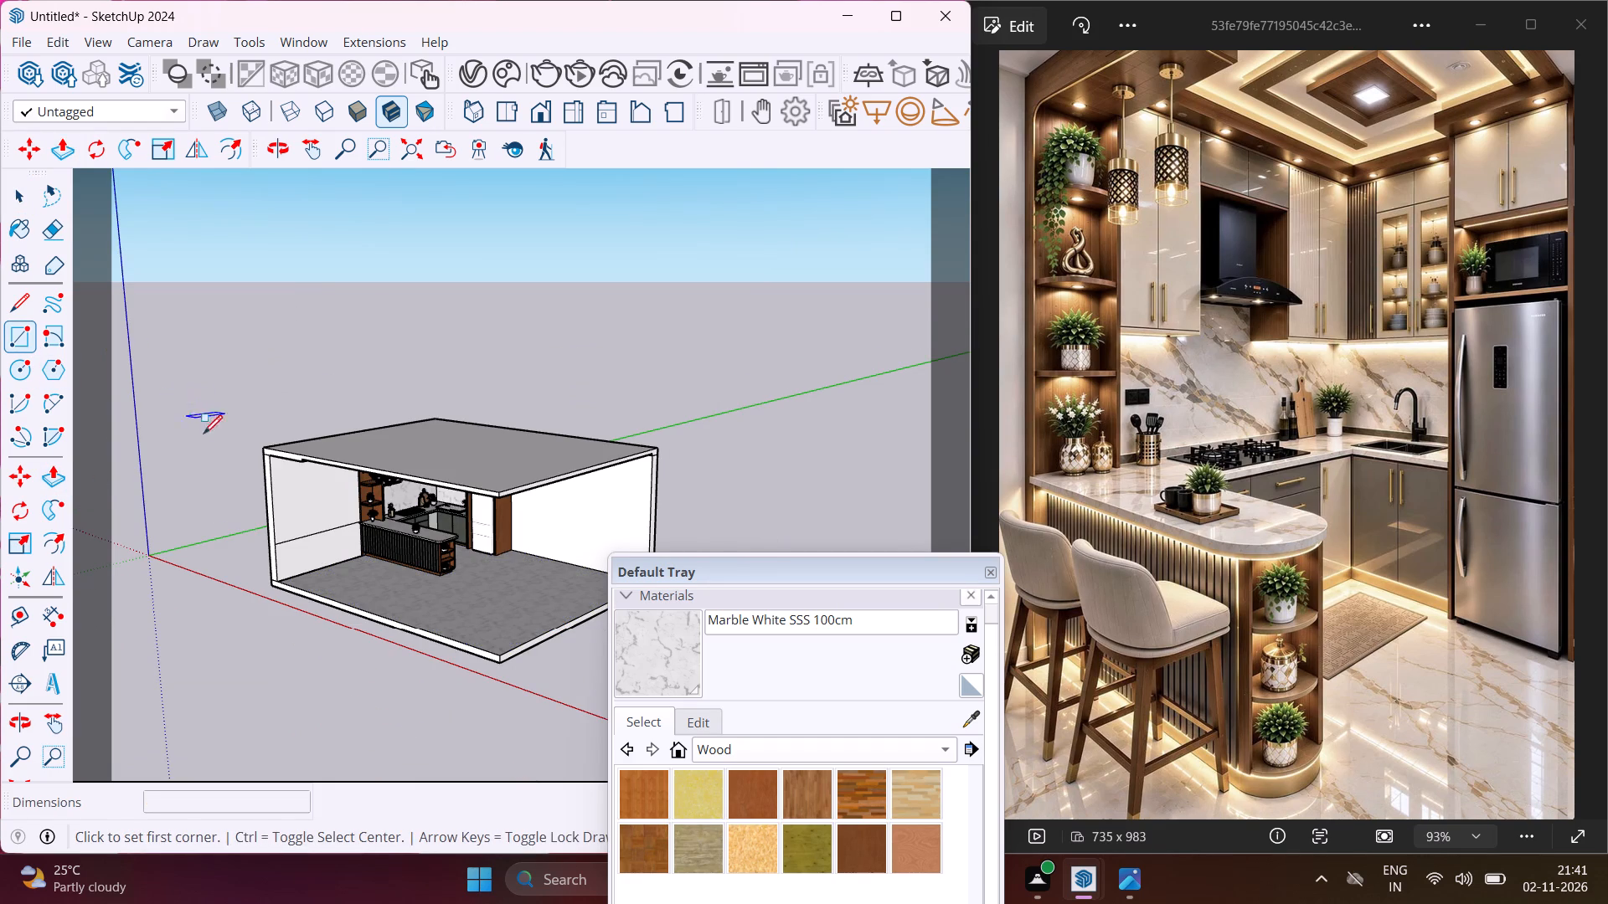
pyautogui.click(259, 453)
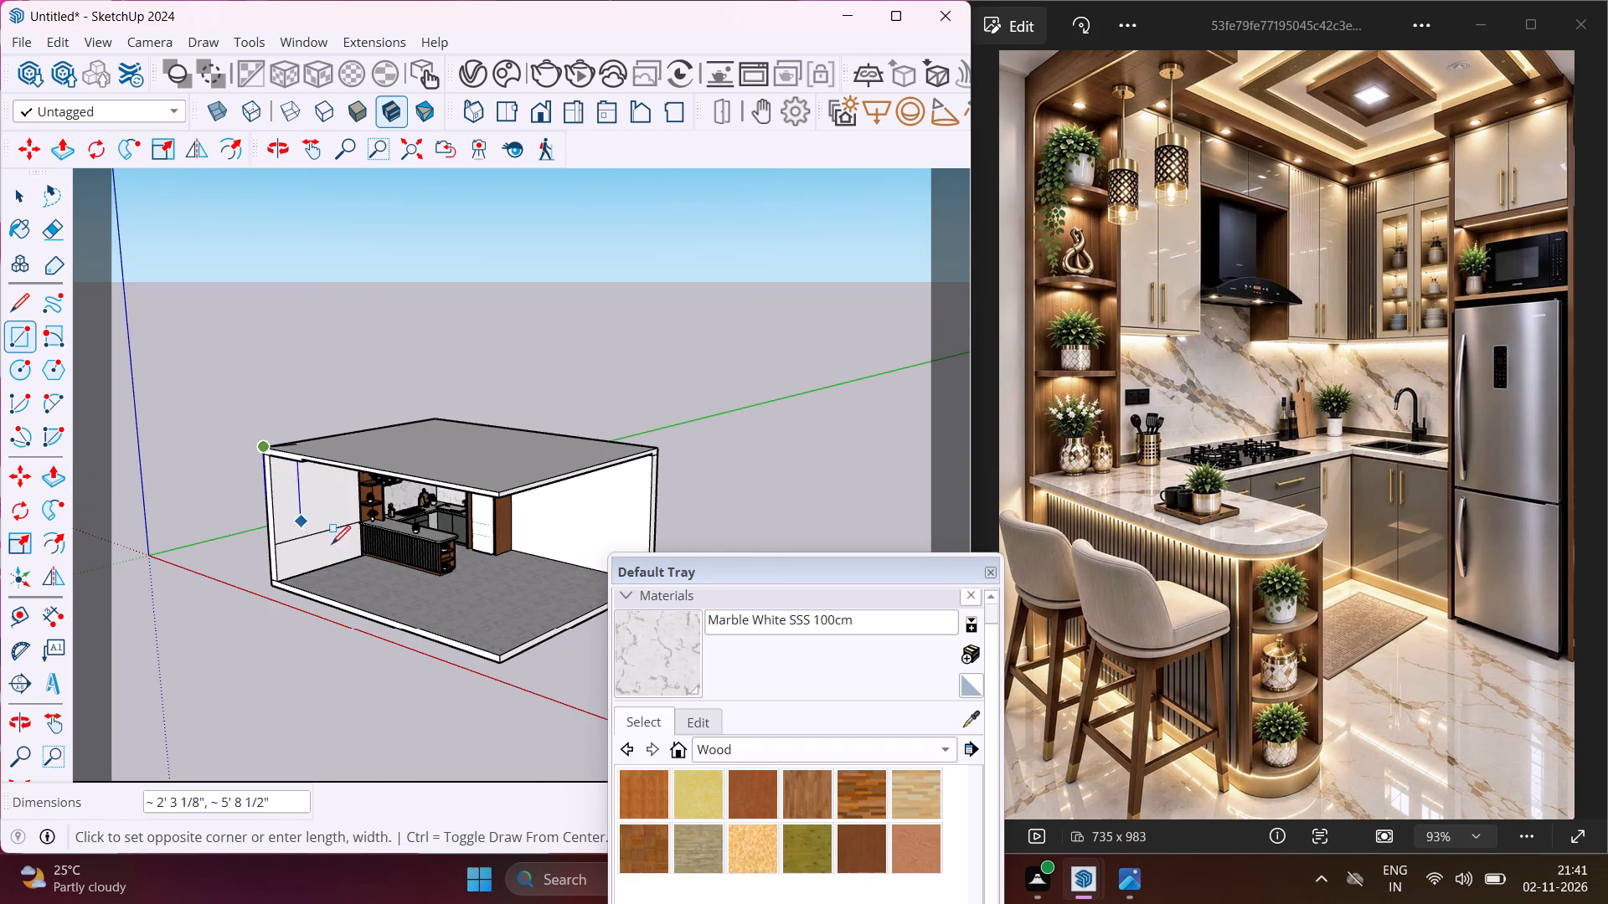
pyautogui.click(496, 667)
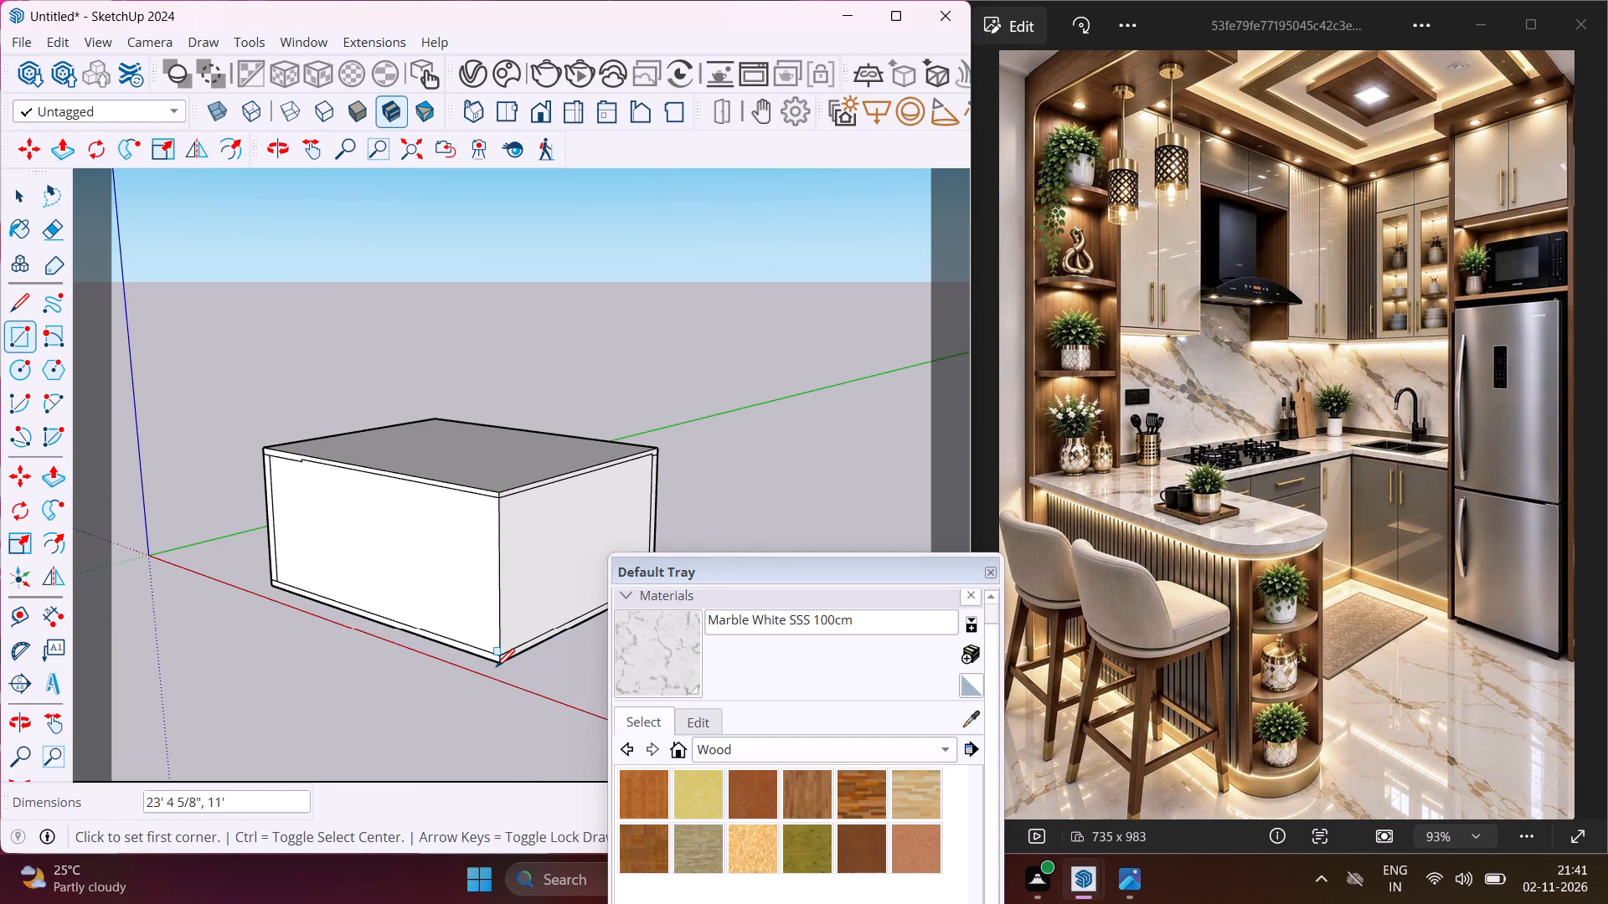
# Frame the kitchen from inside the enclosed room to match the reference image, showing the peninsula, shelf column, hob wall, fridge unit and ceiling.
pyautogui.press('Escape')
pyautogui.press('space')
pyautogui.scroll(5, 459, 549)
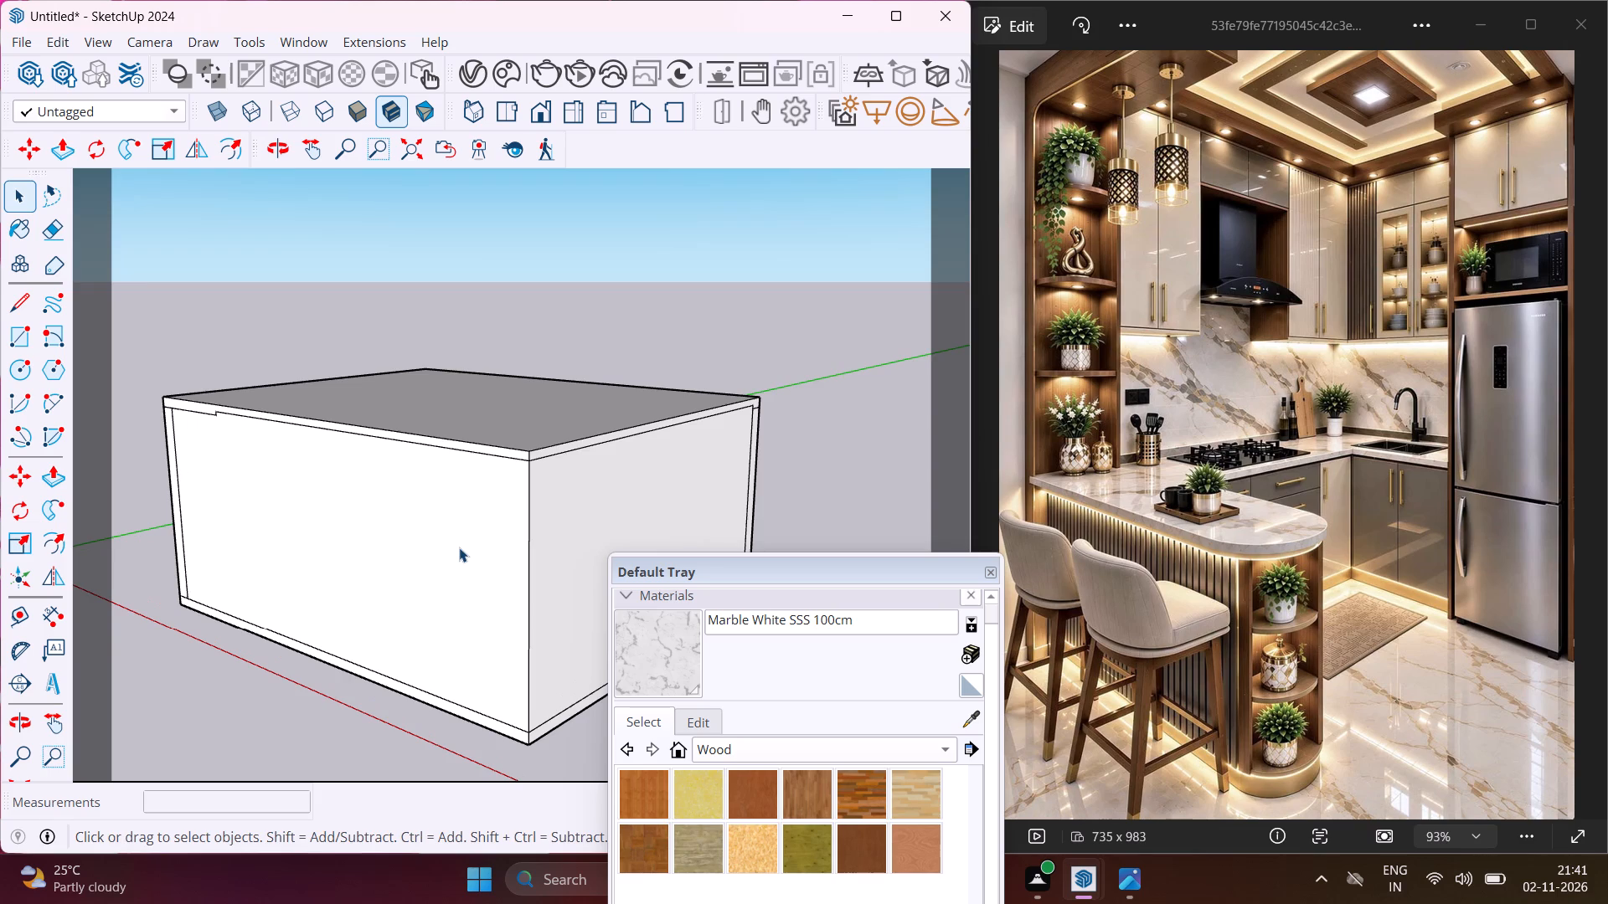
pyautogui.moveTo(459, 547); pyautogui.dragTo(437, 503, button='middle')
pyautogui.scroll(16, 445, 511)
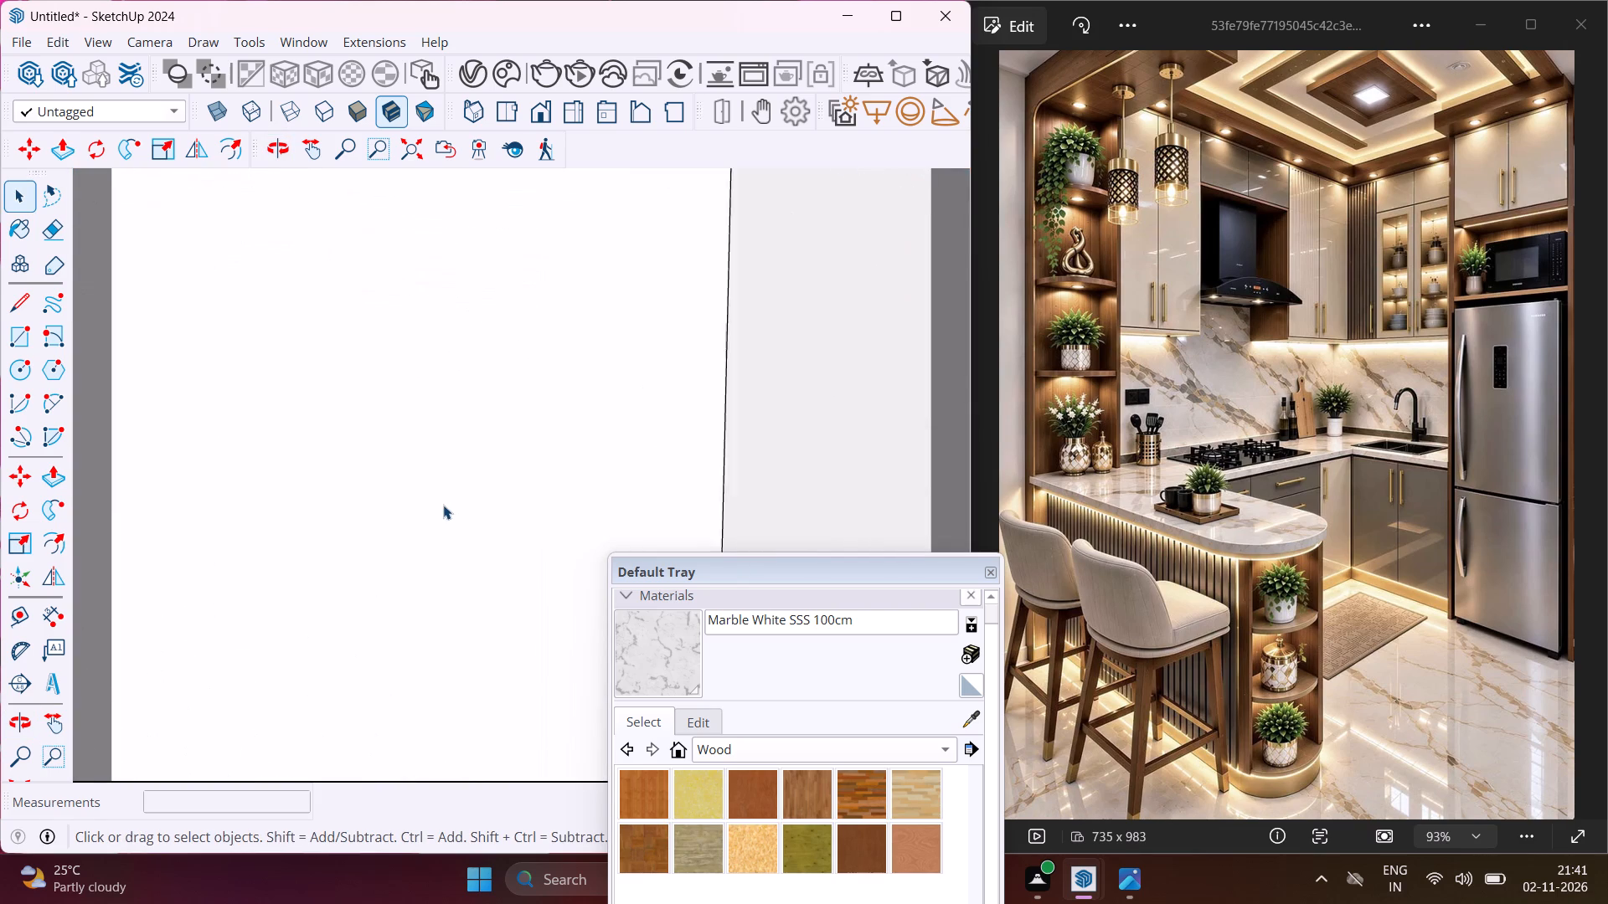
pyautogui.scroll(20, 443, 505)
pyautogui.scroll(20, 443, 505)
pyautogui.scroll(4, 443, 505)
pyautogui.scroll(20, 443, 505)
pyautogui.scroll(7, 443, 505)
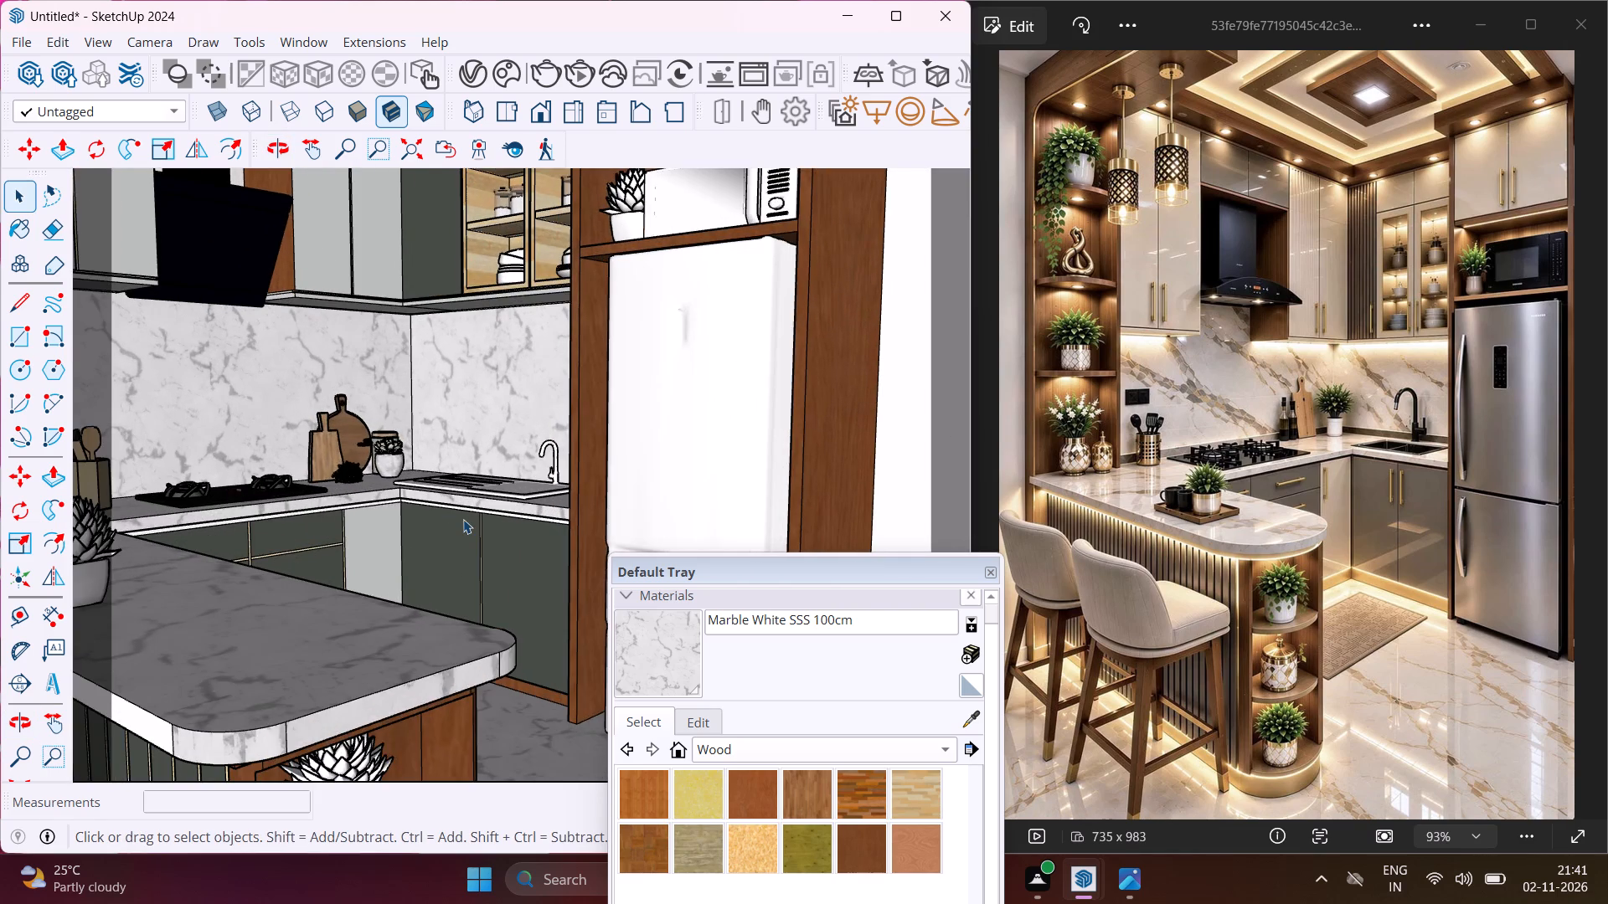
pyautogui.scroll(-4, 463, 519)
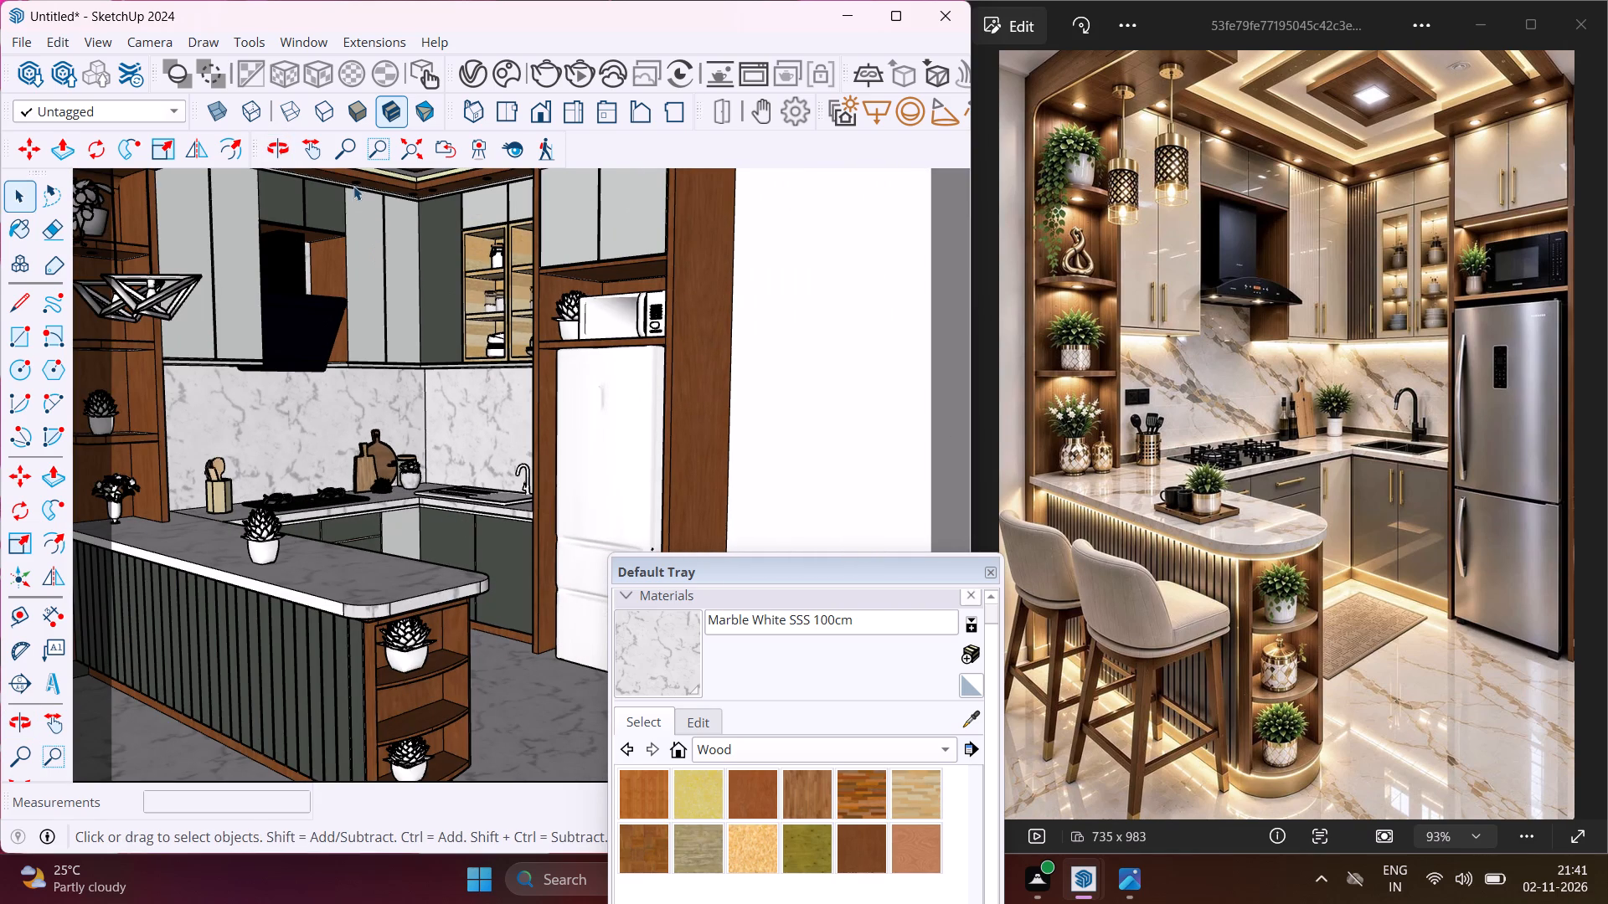
pyautogui.click(316, 153)
pyautogui.moveTo(327, 242); pyautogui.dragTo(381, 275)
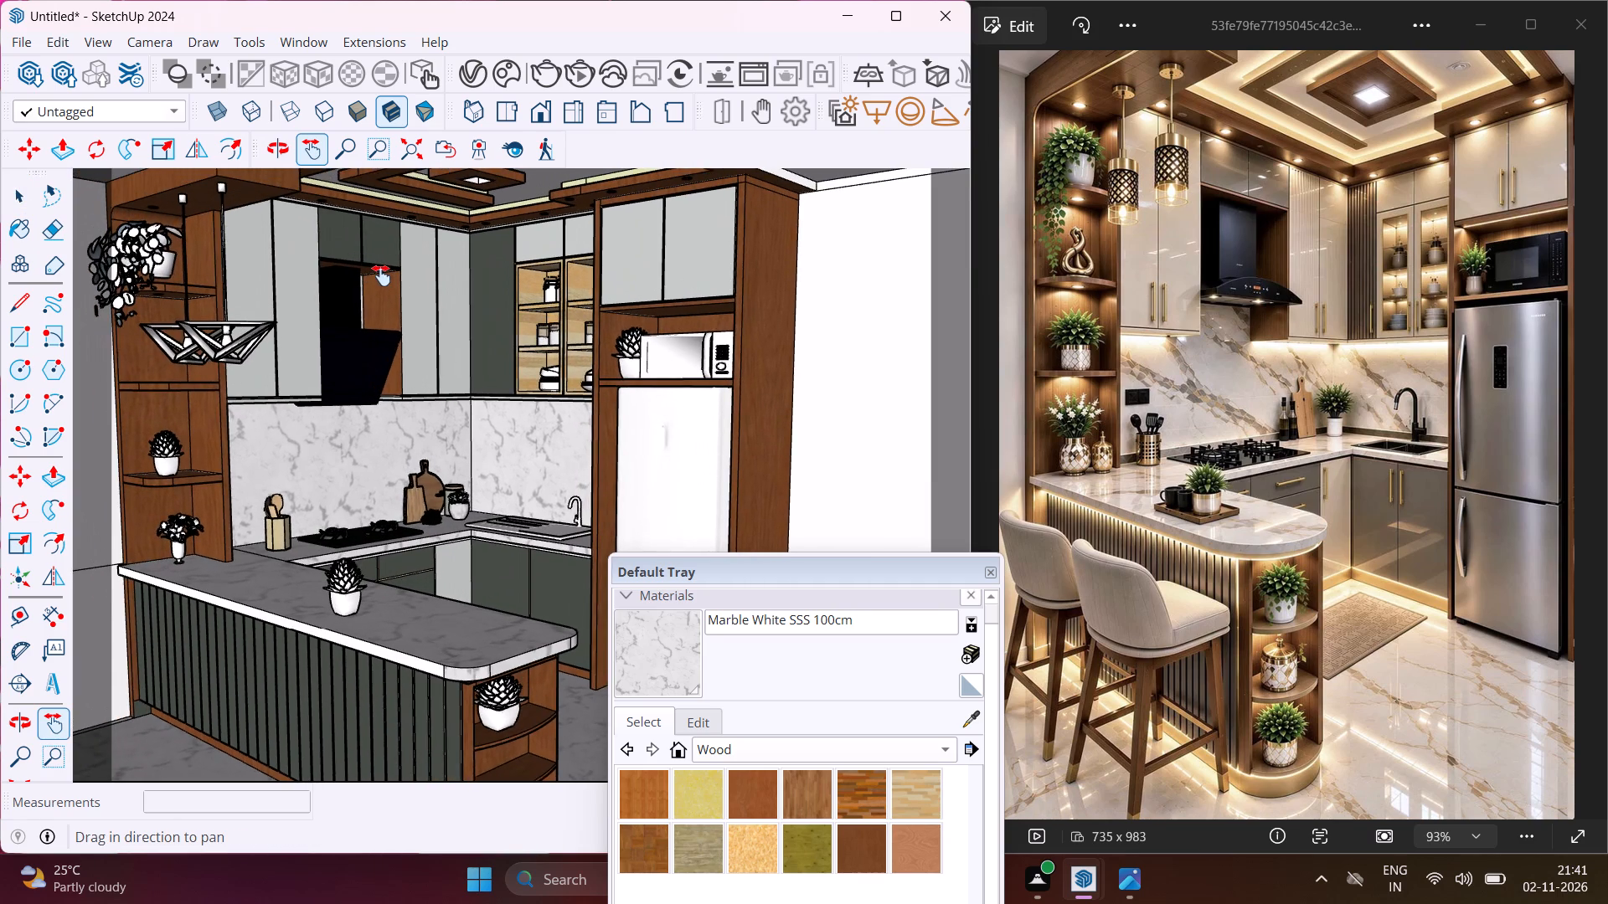
pyautogui.moveTo(381, 275); pyautogui.dragTo(379, 277)
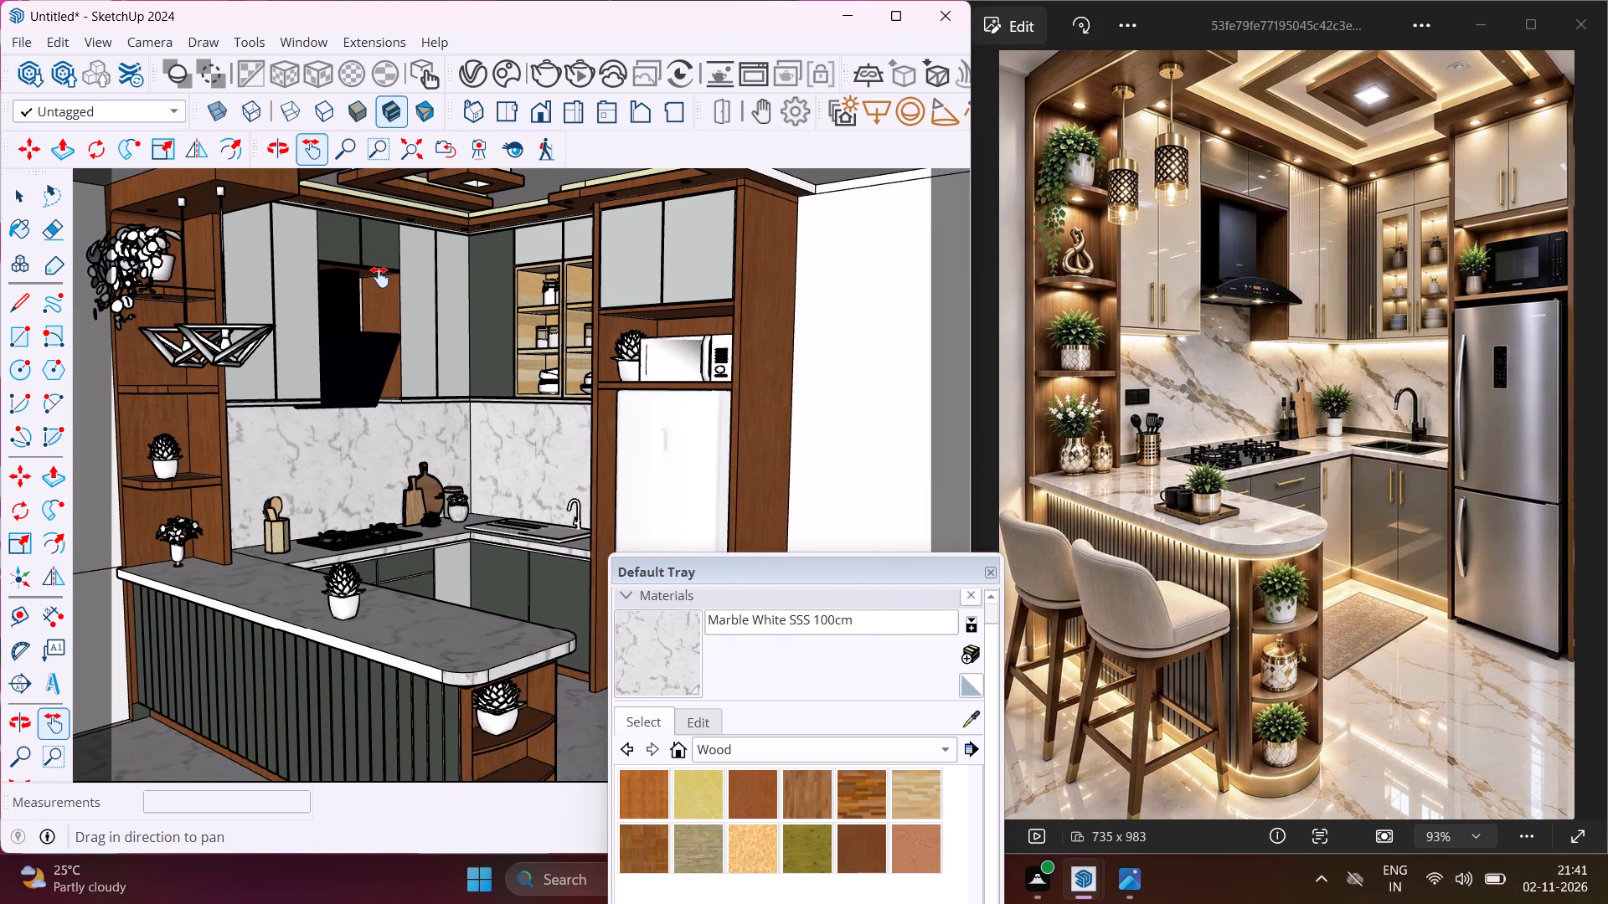
pyautogui.moveTo(379, 277); pyautogui.dragTo(376, 275)
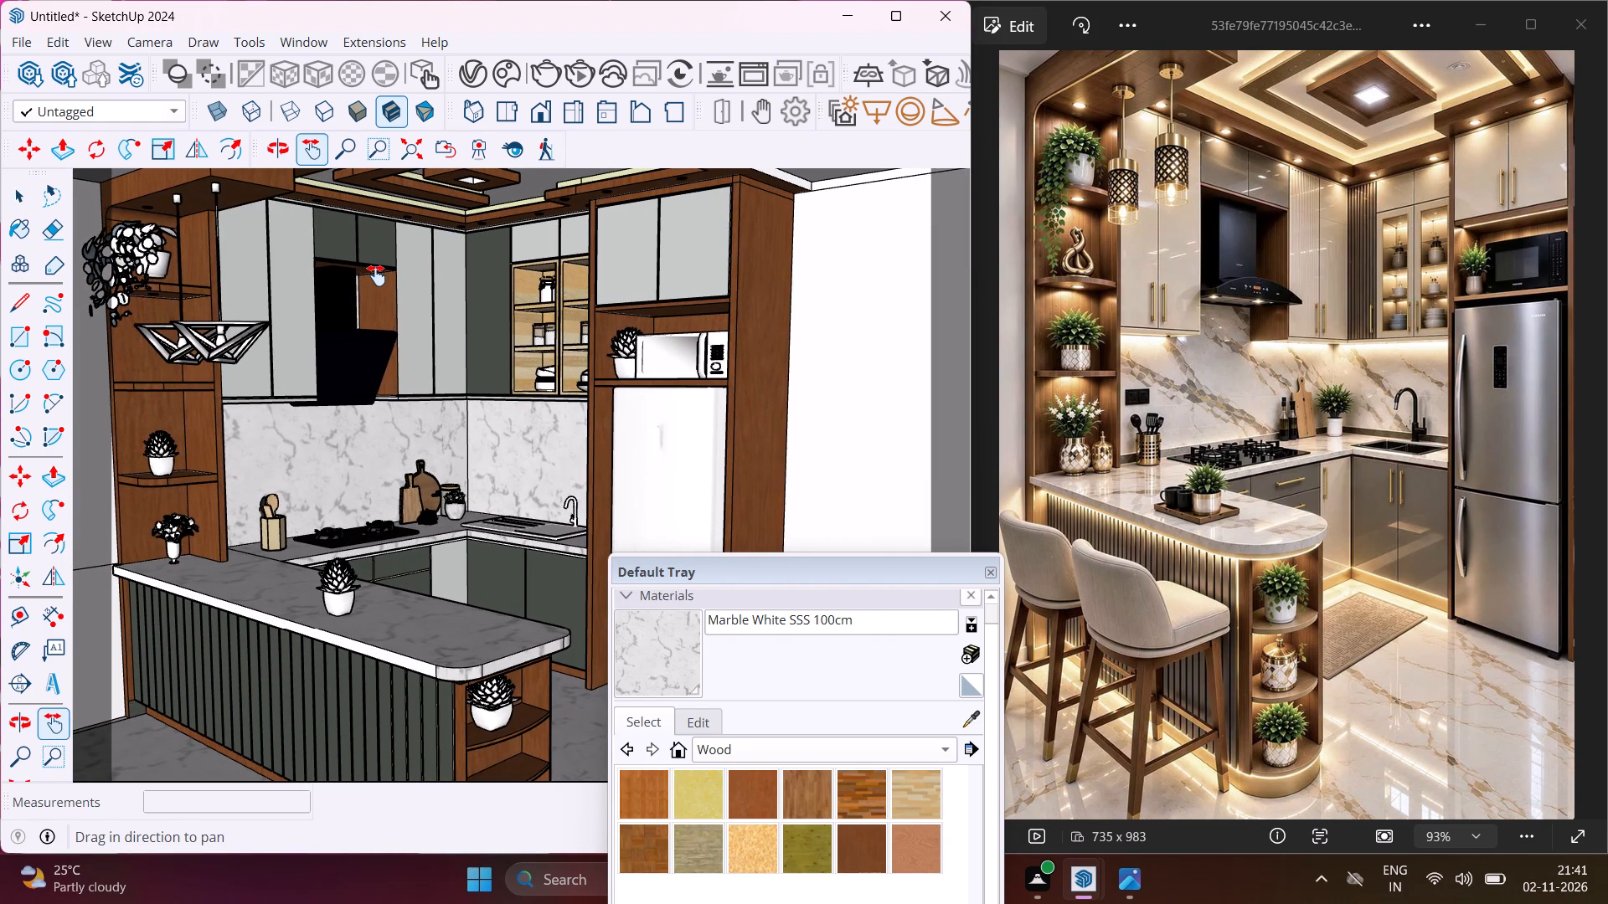
pyautogui.click(376, 275)
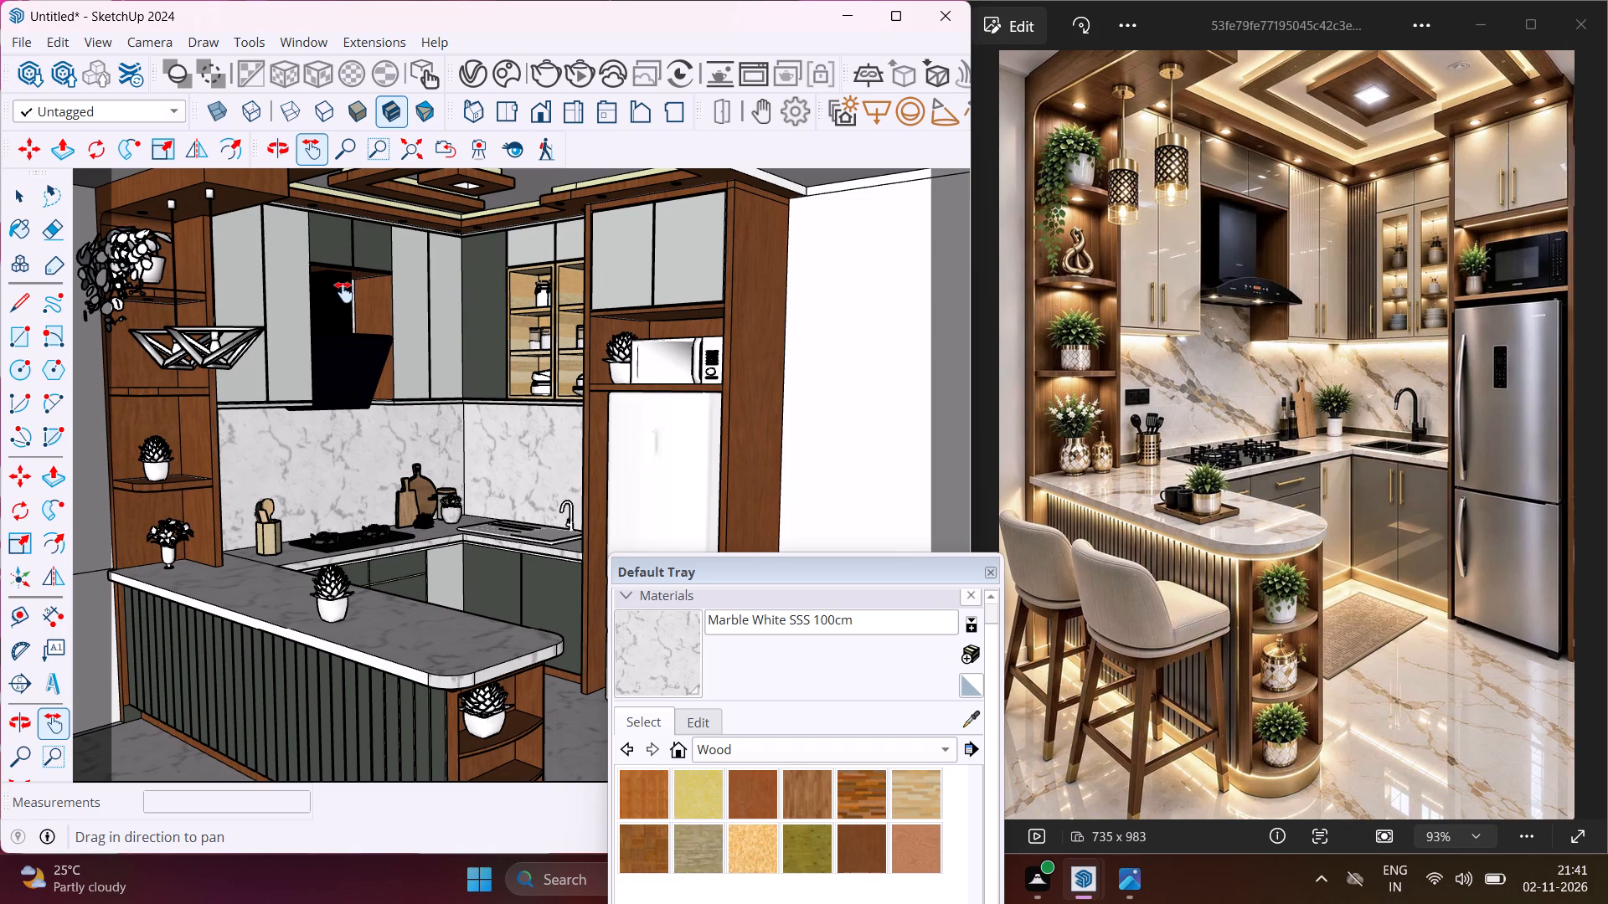
pyautogui.scroll(1, 197, 358)
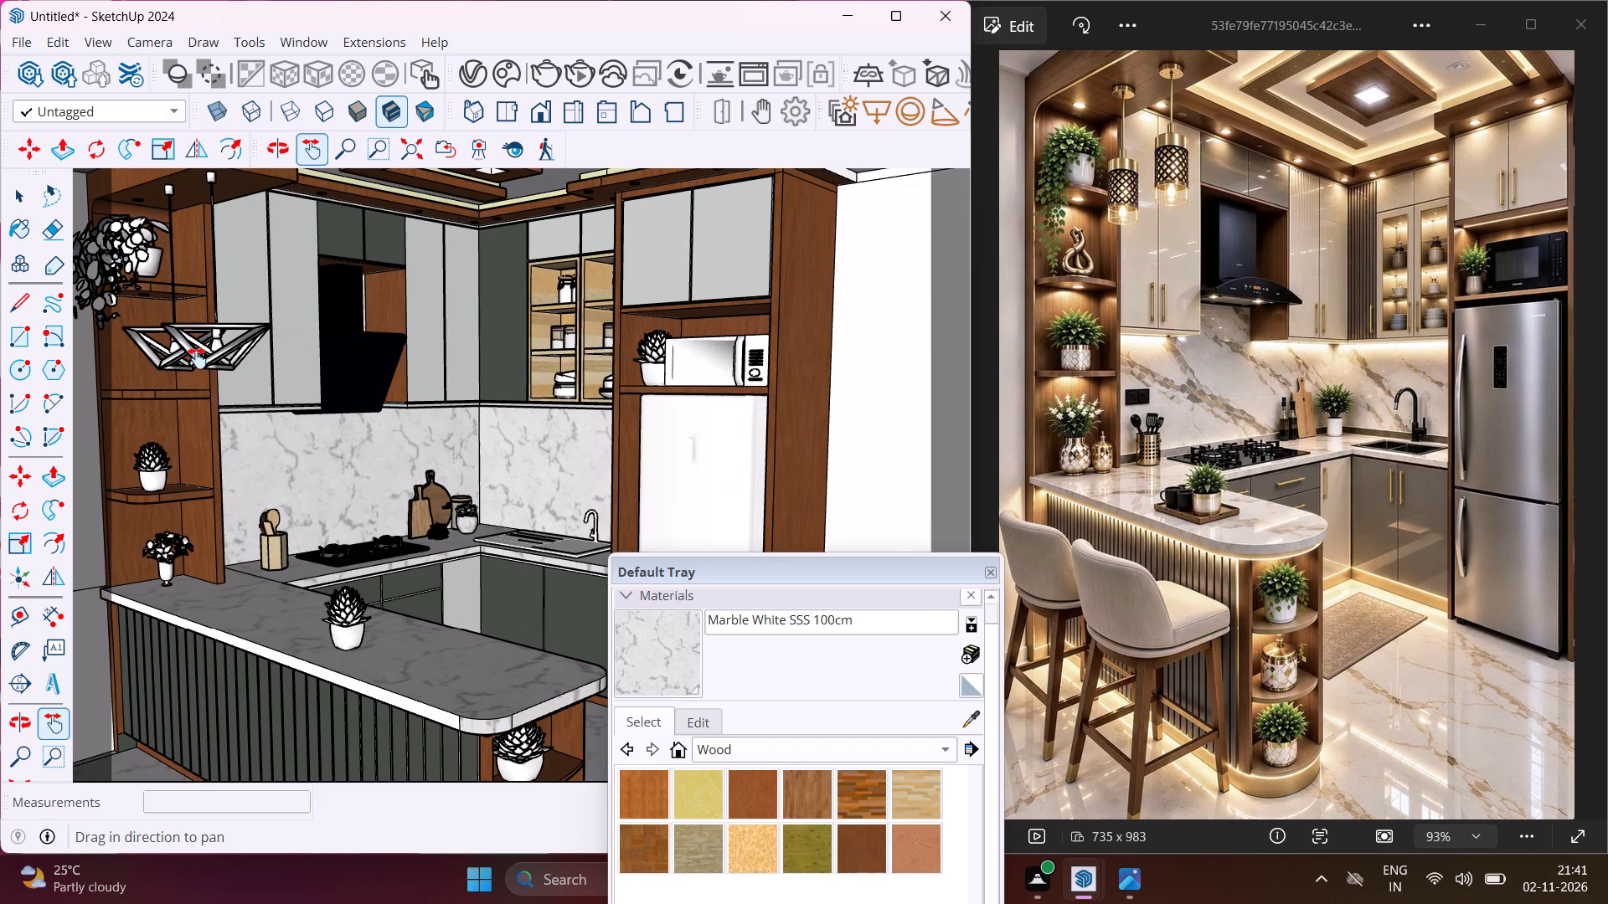
pyautogui.moveTo(197, 358); pyautogui.dragTo(135, 338, button='middle')
pyautogui.moveTo(142, 347); pyautogui.dragTo(157, 347)
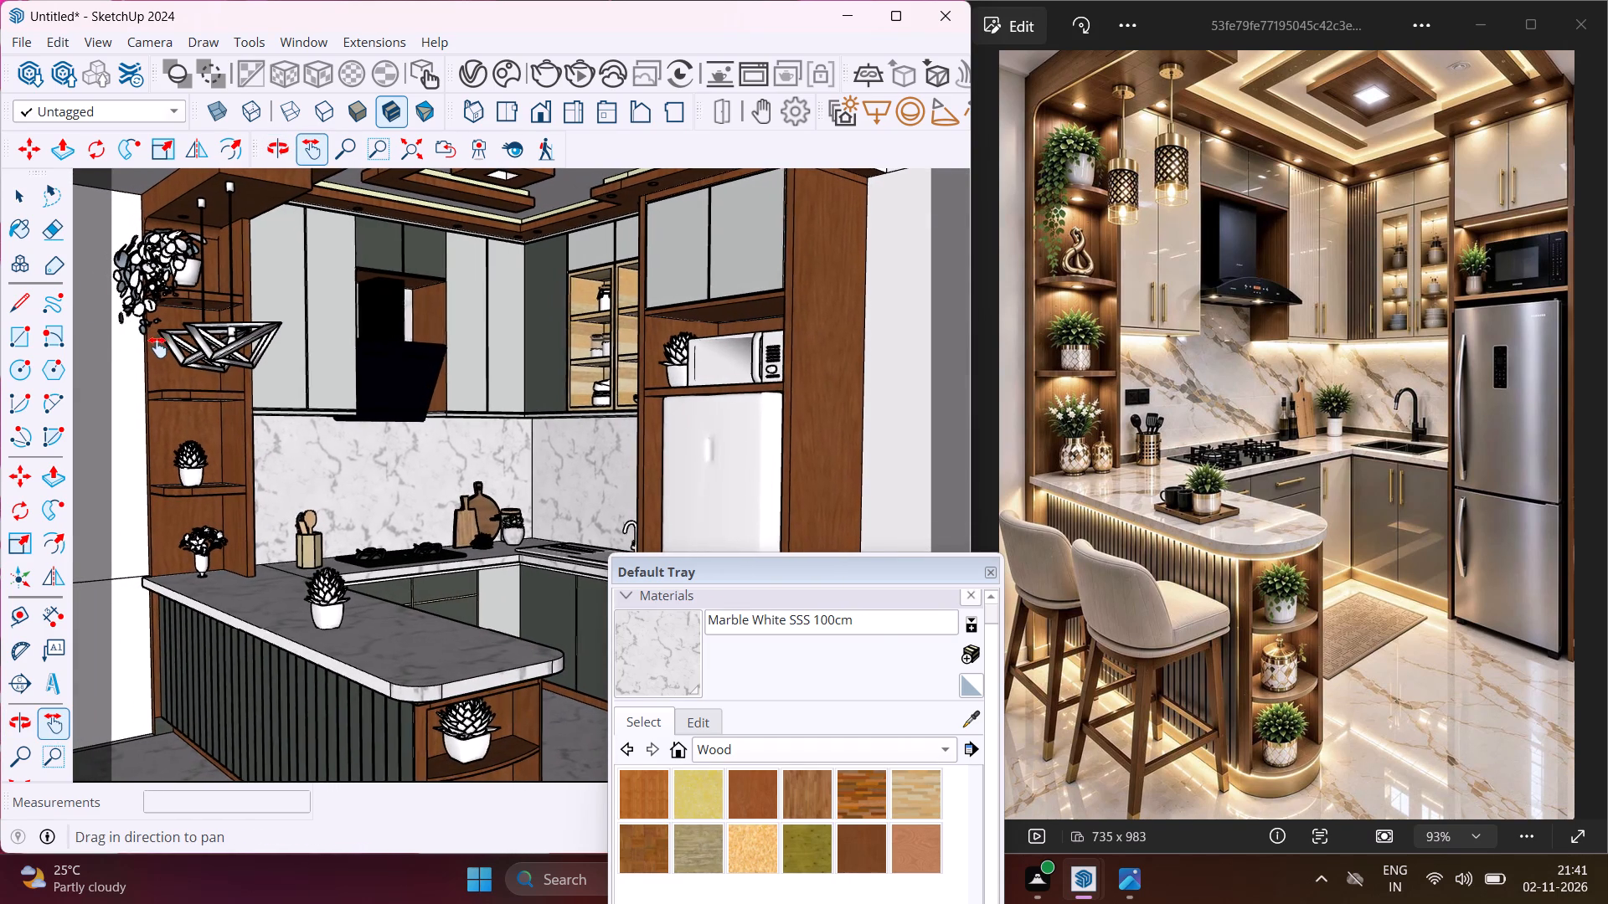
pyautogui.moveTo(157, 347); pyautogui.dragTo(167, 347)
pyautogui.moveTo(249, 428); pyautogui.dragTo(241, 398, button='middle')
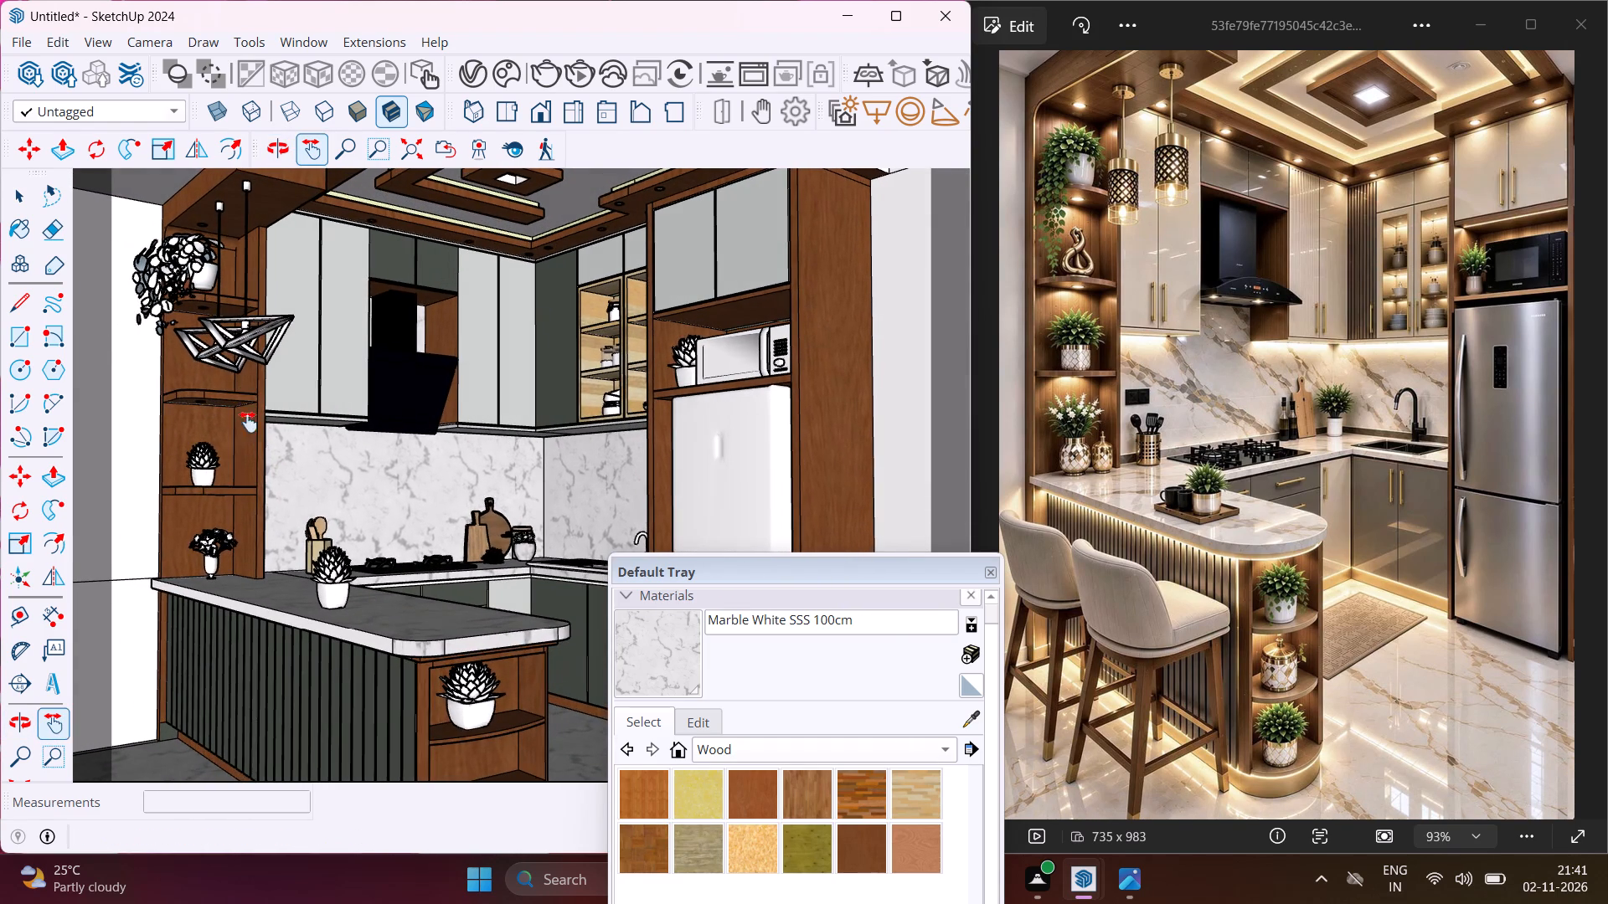
pyautogui.moveTo(289, 471); pyautogui.dragTo(264, 440)
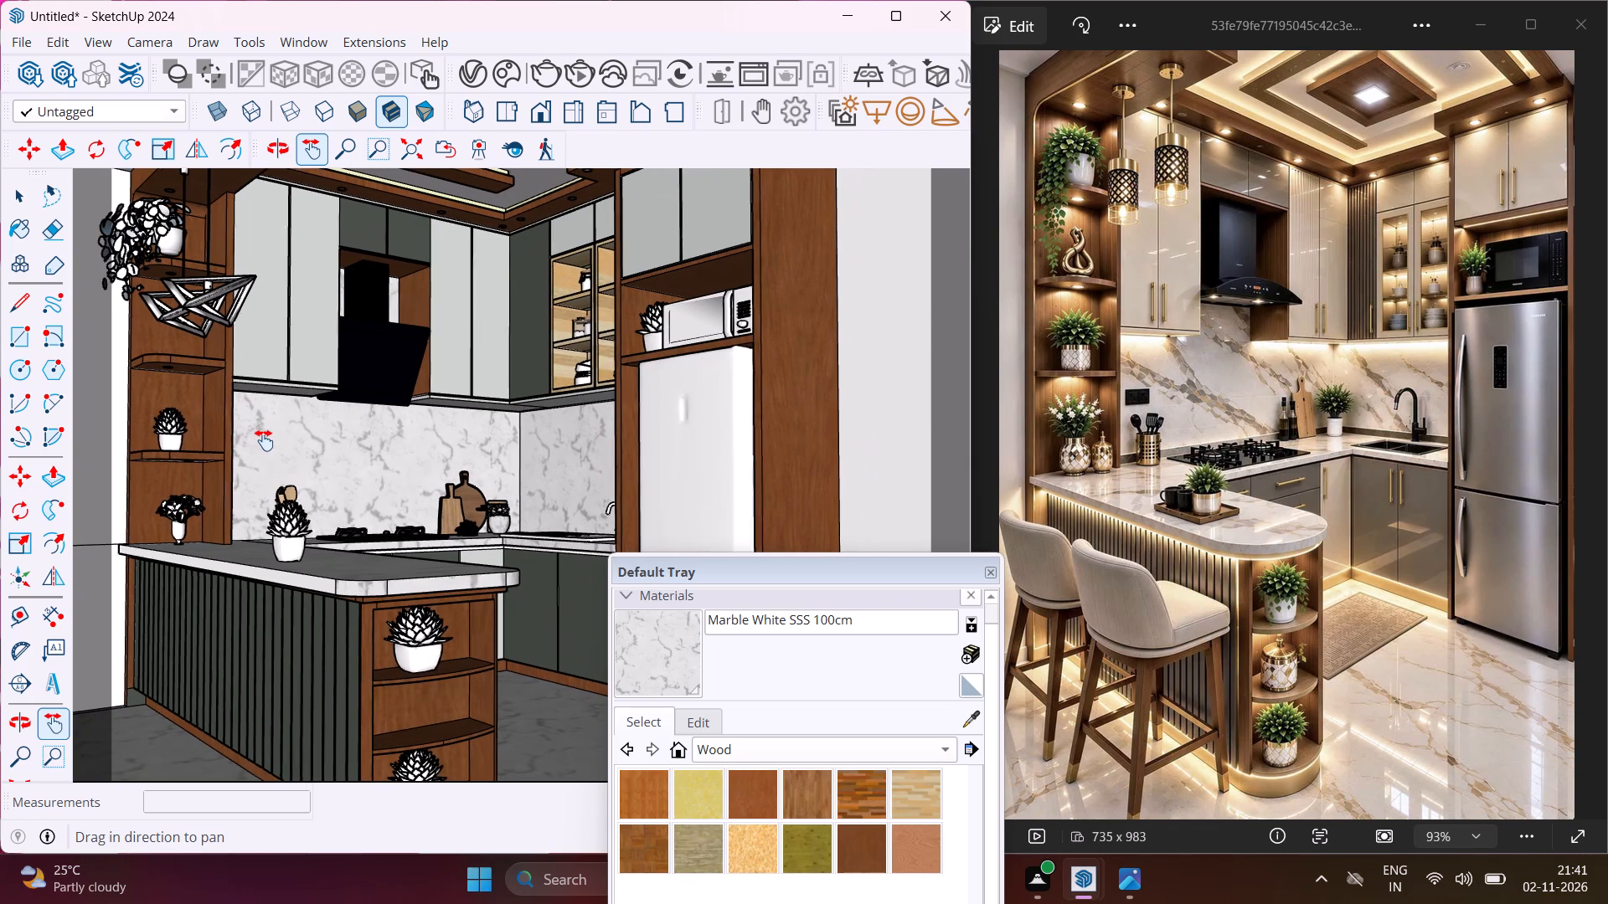
pyautogui.moveTo(264, 440); pyautogui.dragTo(281, 439)
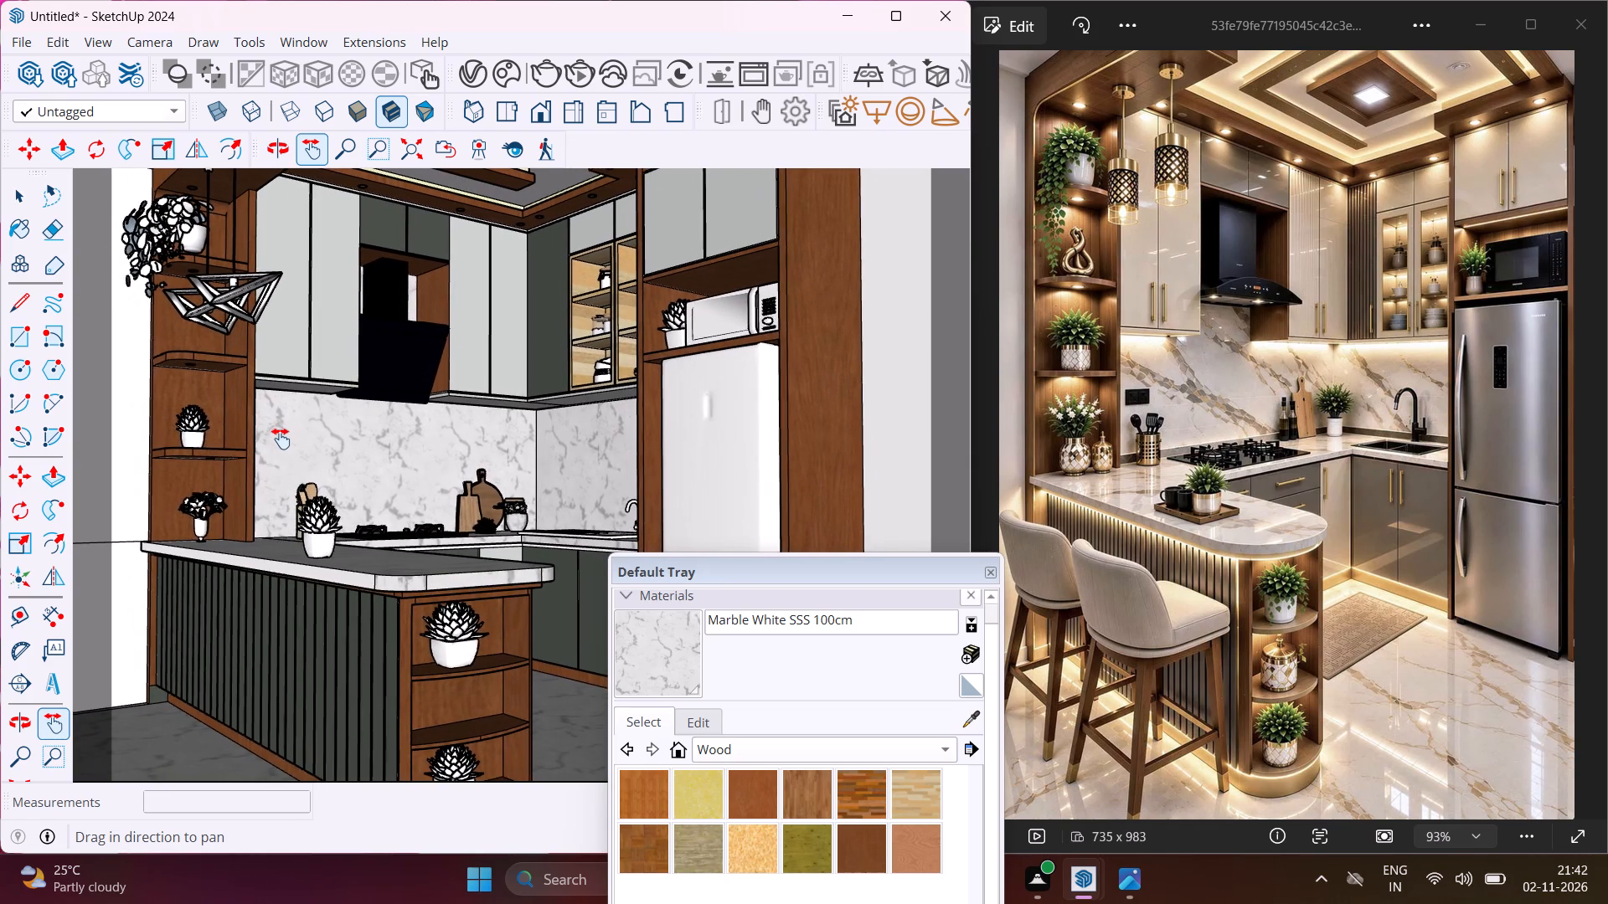
pyautogui.moveTo(281, 439); pyautogui.dragTo(276, 411)
pyautogui.moveTo(262, 411); pyautogui.dragTo(257, 421)
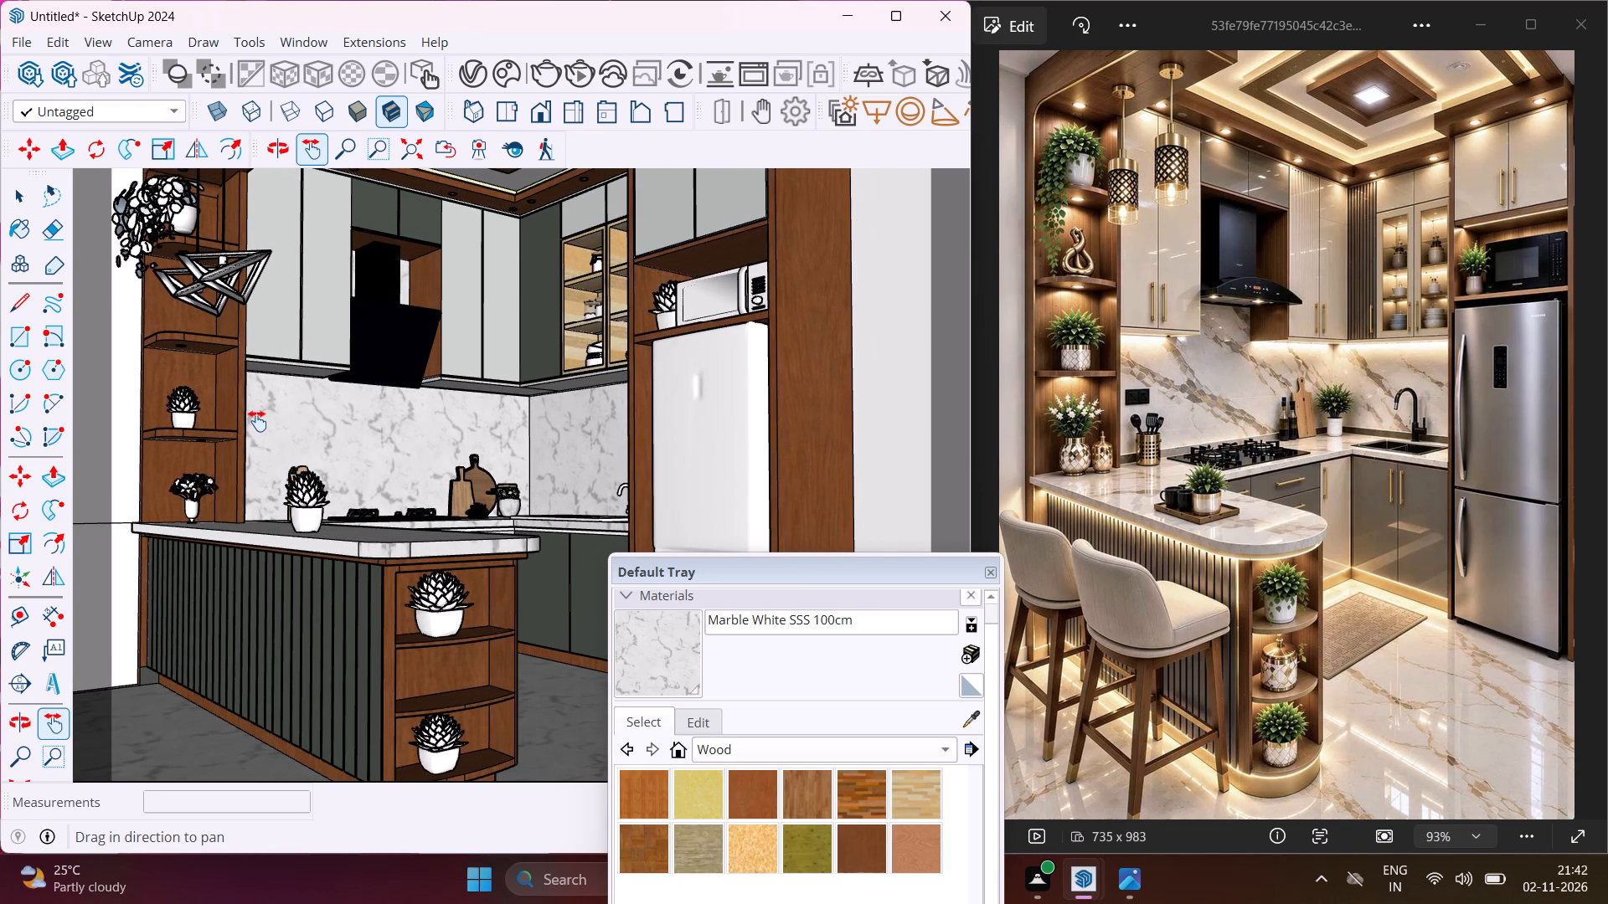
pyautogui.moveTo(257, 421); pyautogui.dragTo(257, 423)
pyautogui.moveTo(255, 445); pyautogui.dragTo(252, 438)
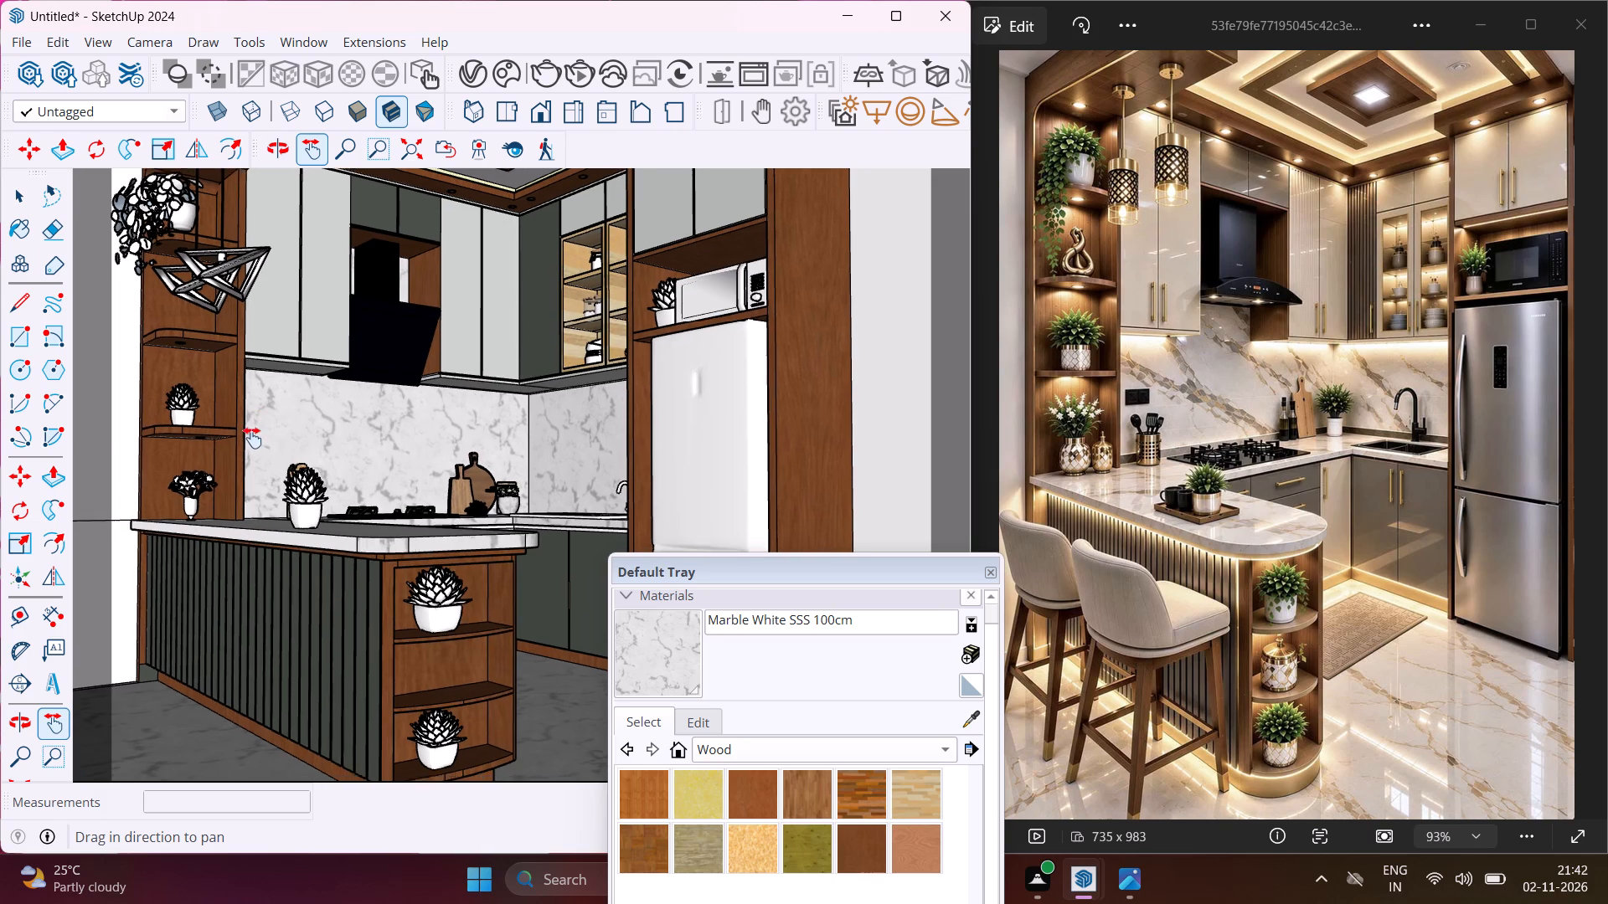
pyautogui.moveTo(252, 438); pyautogui.dragTo(250, 429)
pyautogui.moveTo(250, 429); pyautogui.dragTo(250, 431)
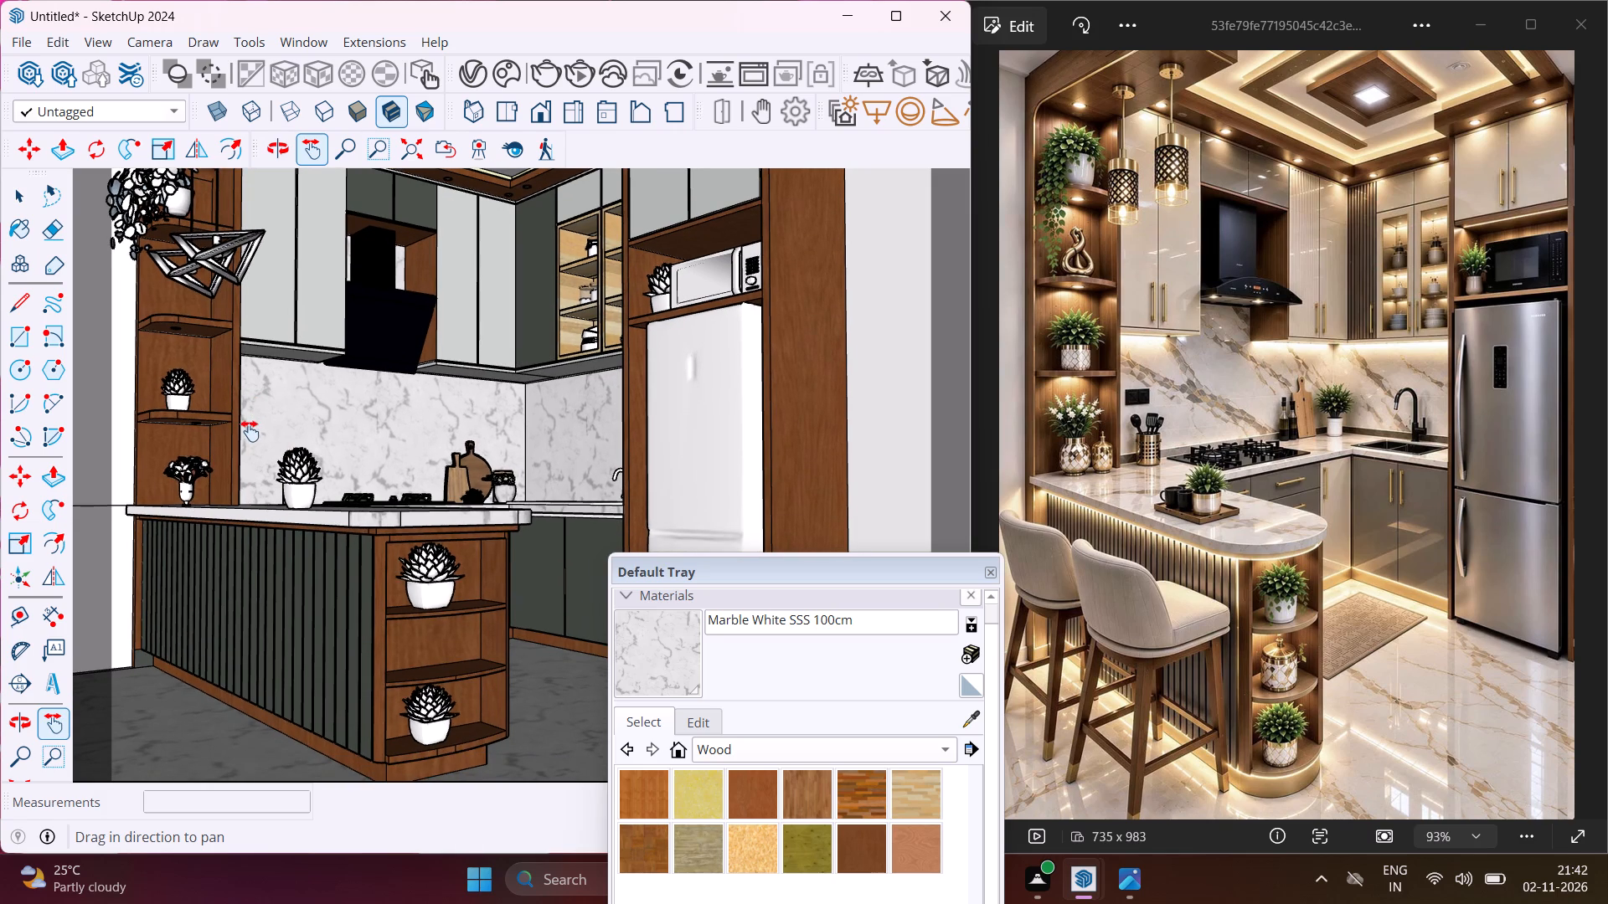
pyautogui.moveTo(250, 431); pyautogui.dragTo(250, 471)
pyautogui.scroll(-1, 249, 472)
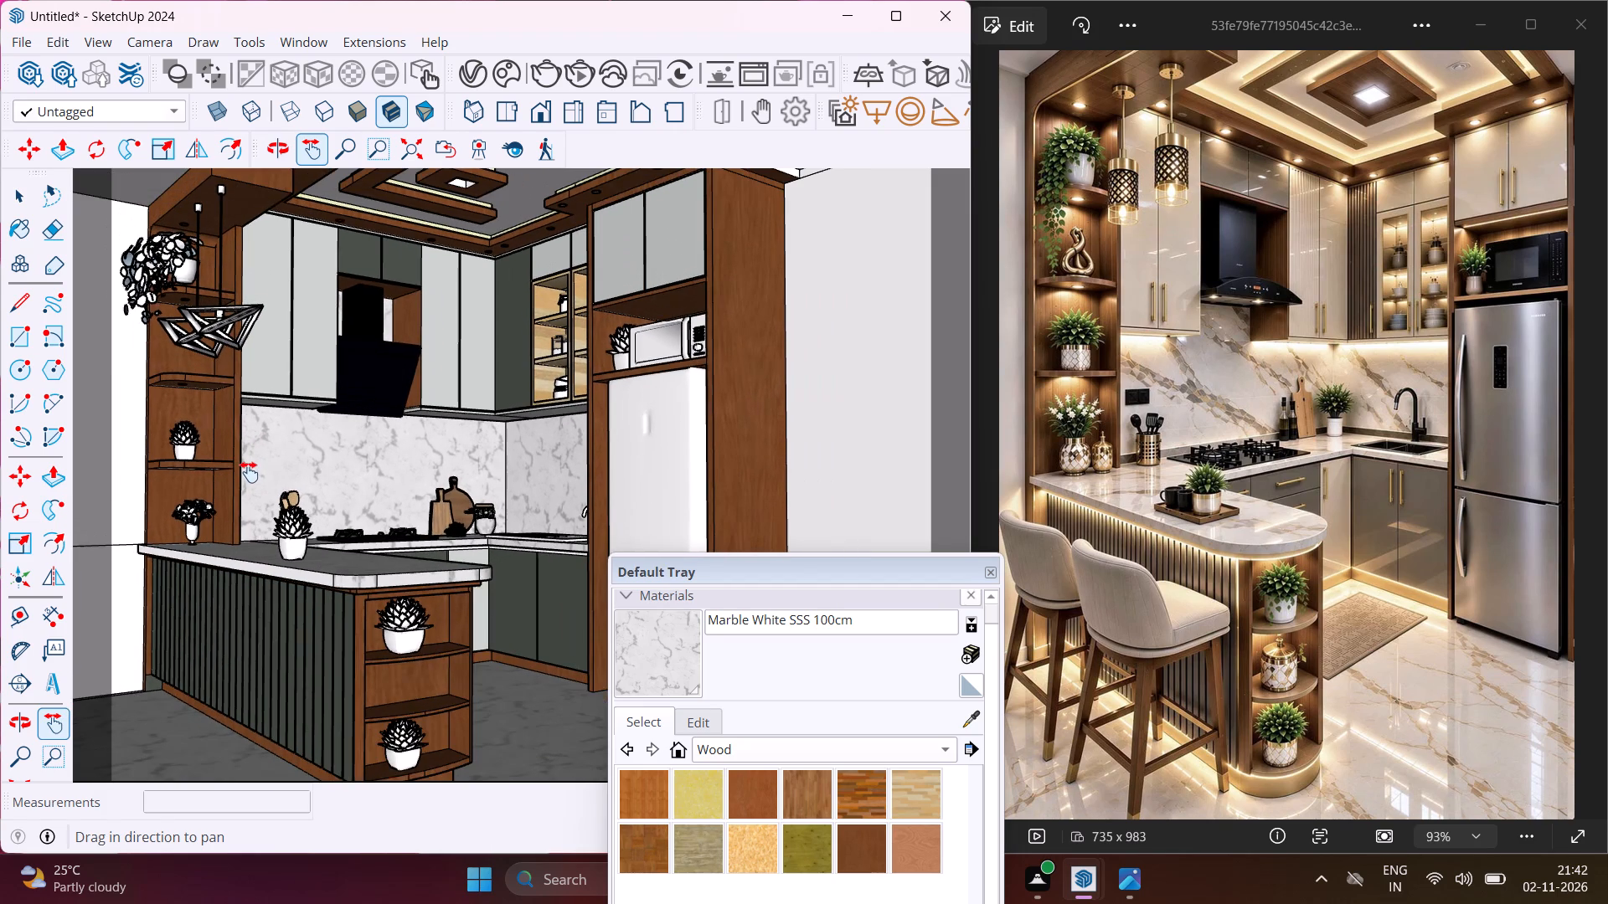
pyautogui.moveTo(247, 472); pyautogui.dragTo(290, 475)
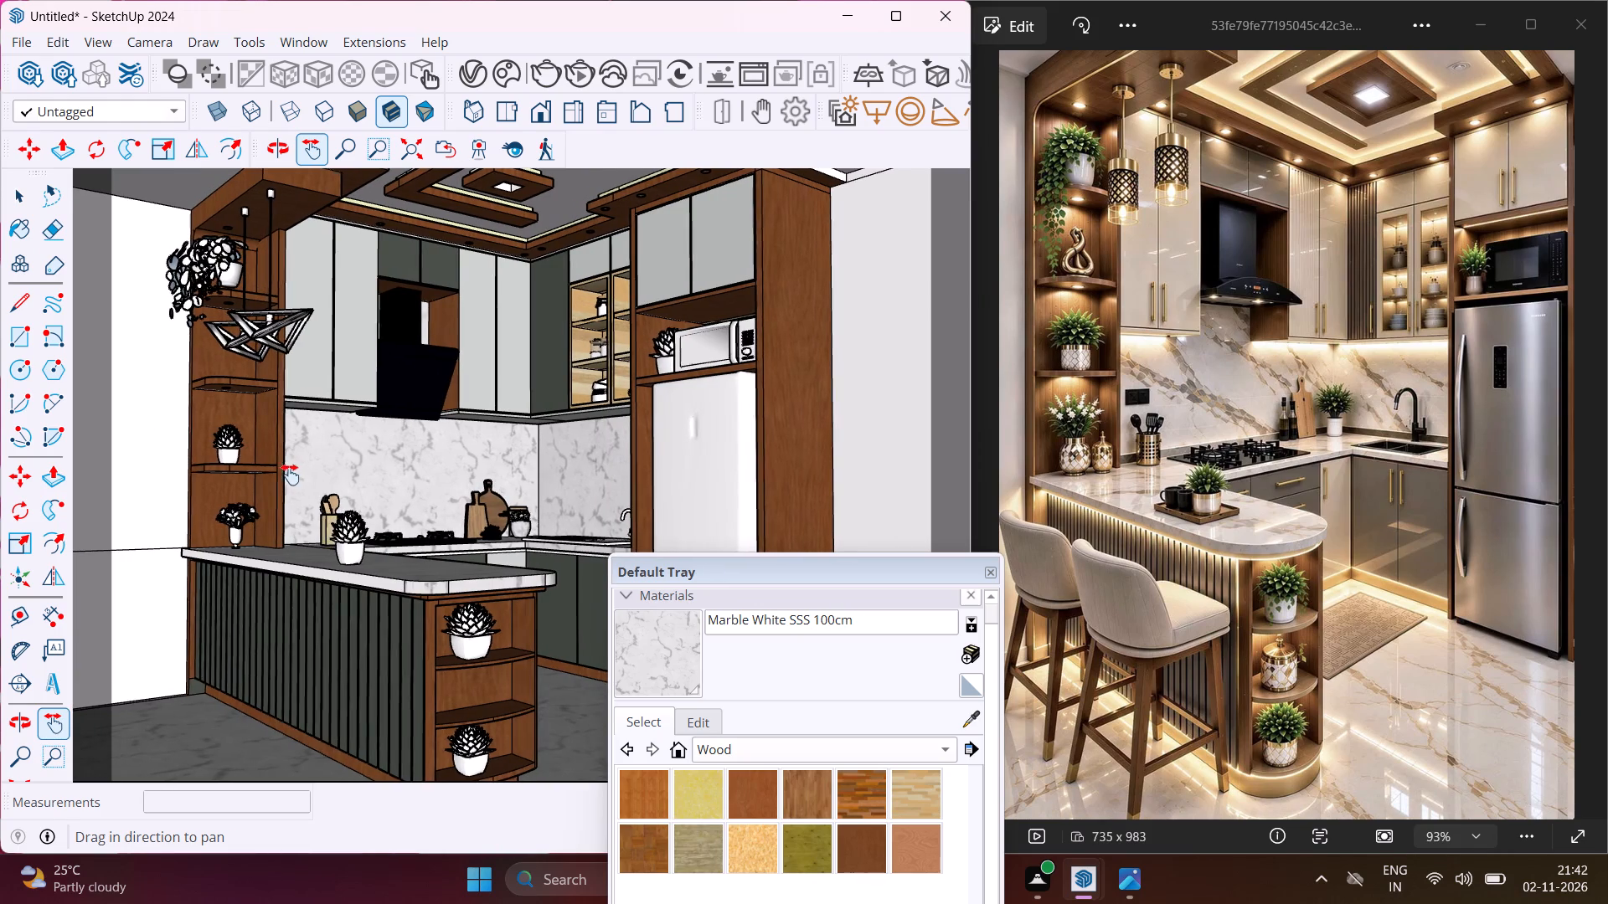
pyautogui.moveTo(290, 475); pyautogui.dragTo(292, 475)
pyautogui.scroll(2, 308, 485)
pyautogui.scroll(-1, 327, 494)
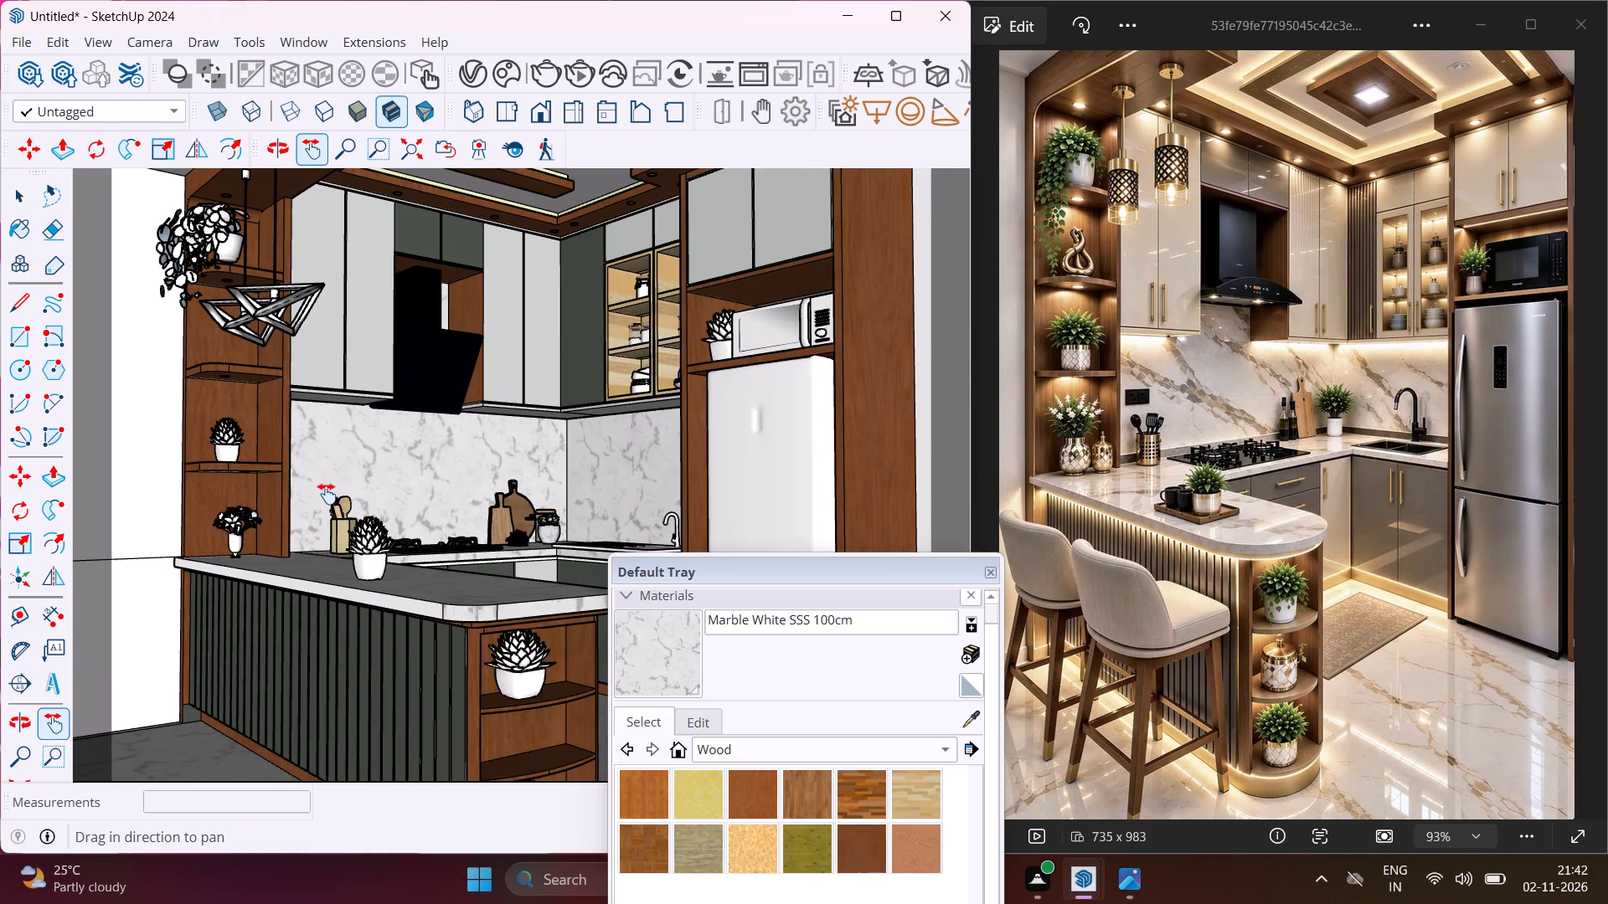
pyautogui.moveTo(362, 500); pyautogui.dragTo(338, 516)
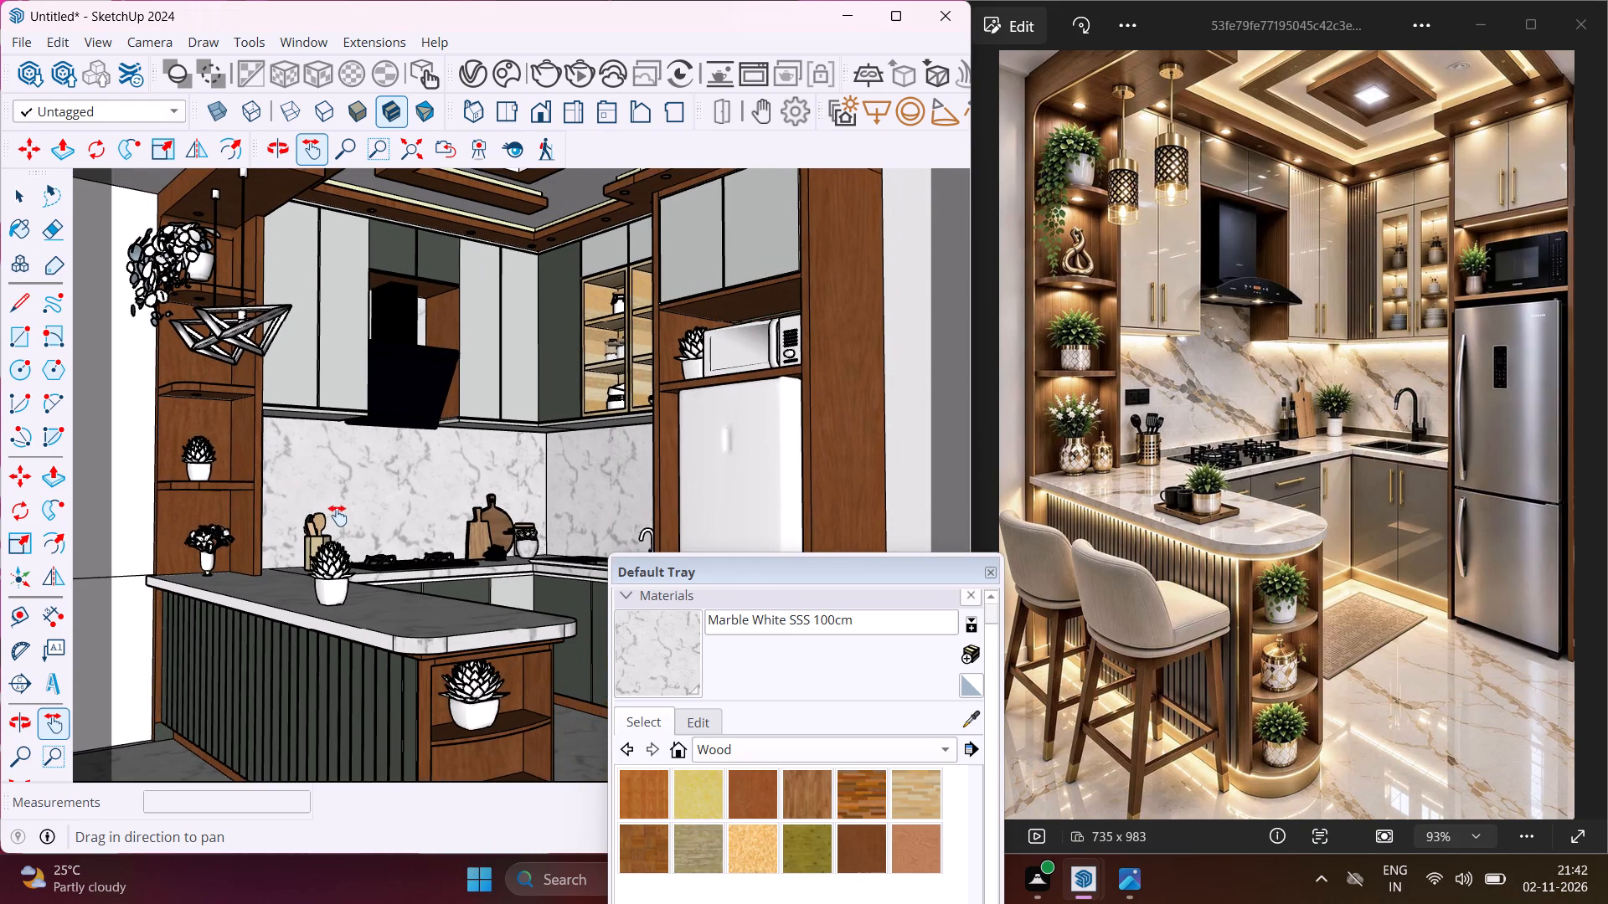
pyautogui.moveTo(338, 516); pyautogui.dragTo(328, 529)
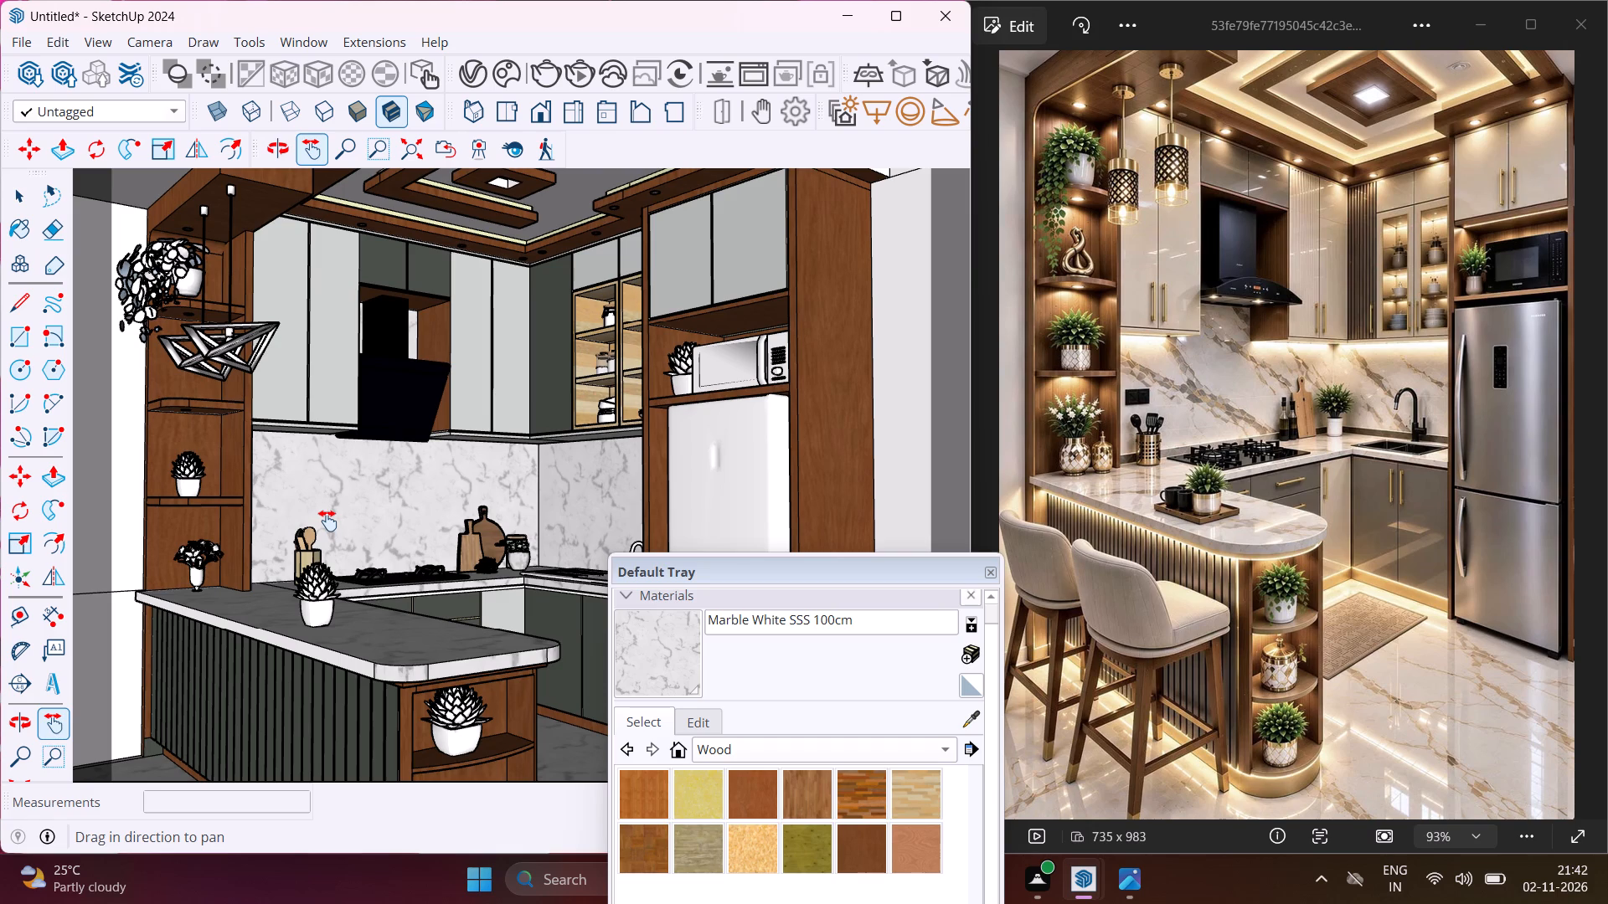
pyautogui.moveTo(327, 521); pyautogui.dragTo(335, 519)
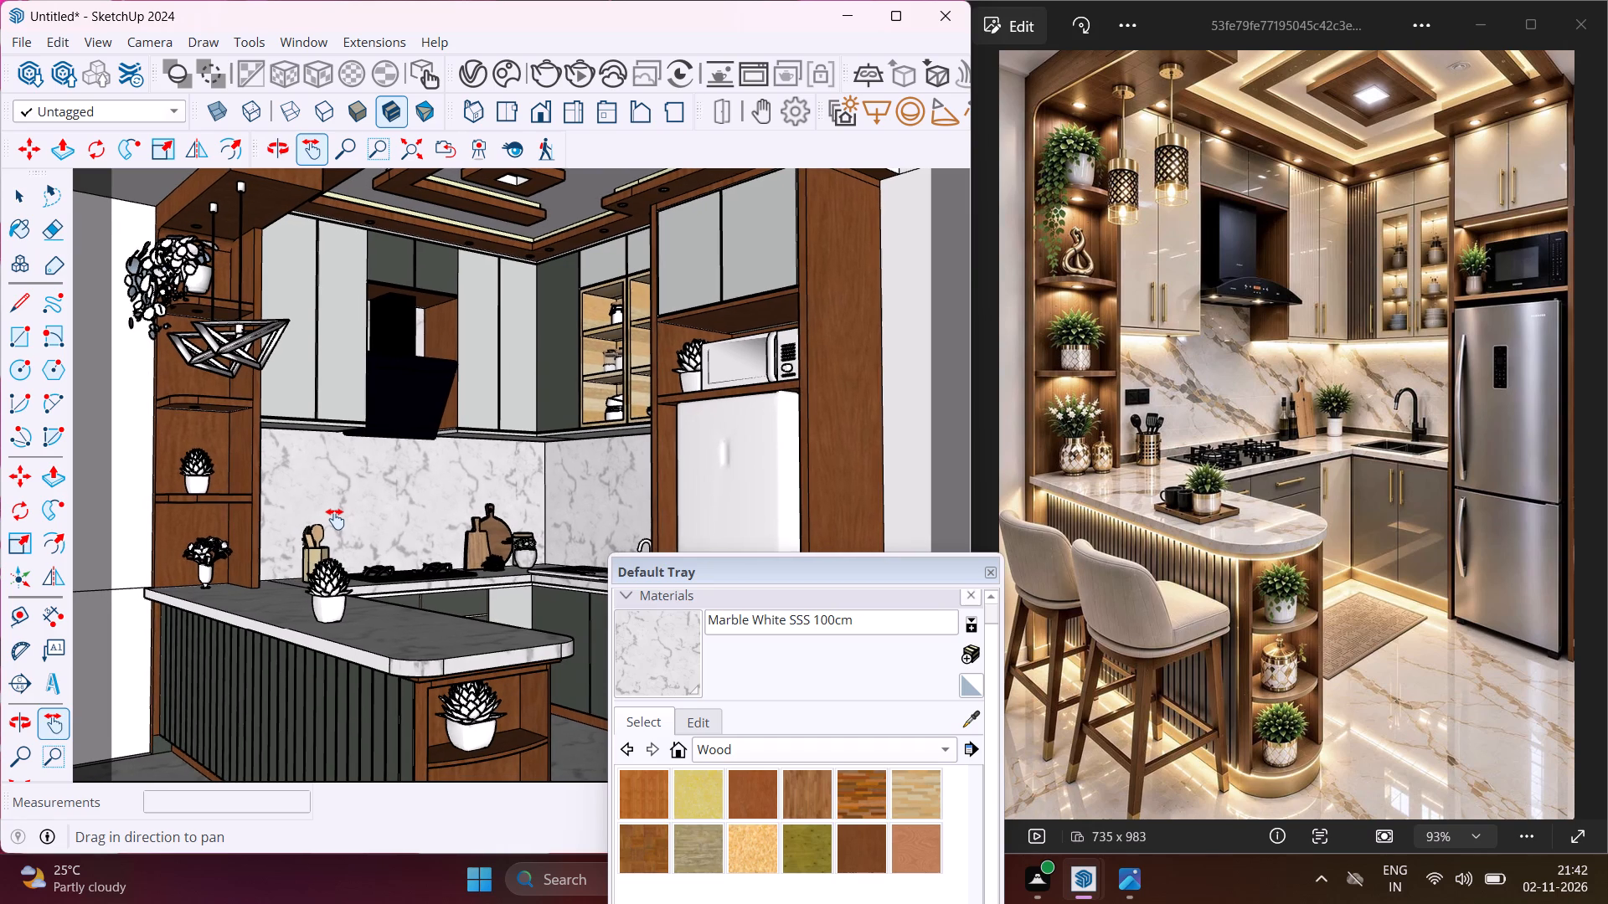
pyautogui.moveTo(335, 519); pyautogui.dragTo(337, 519)
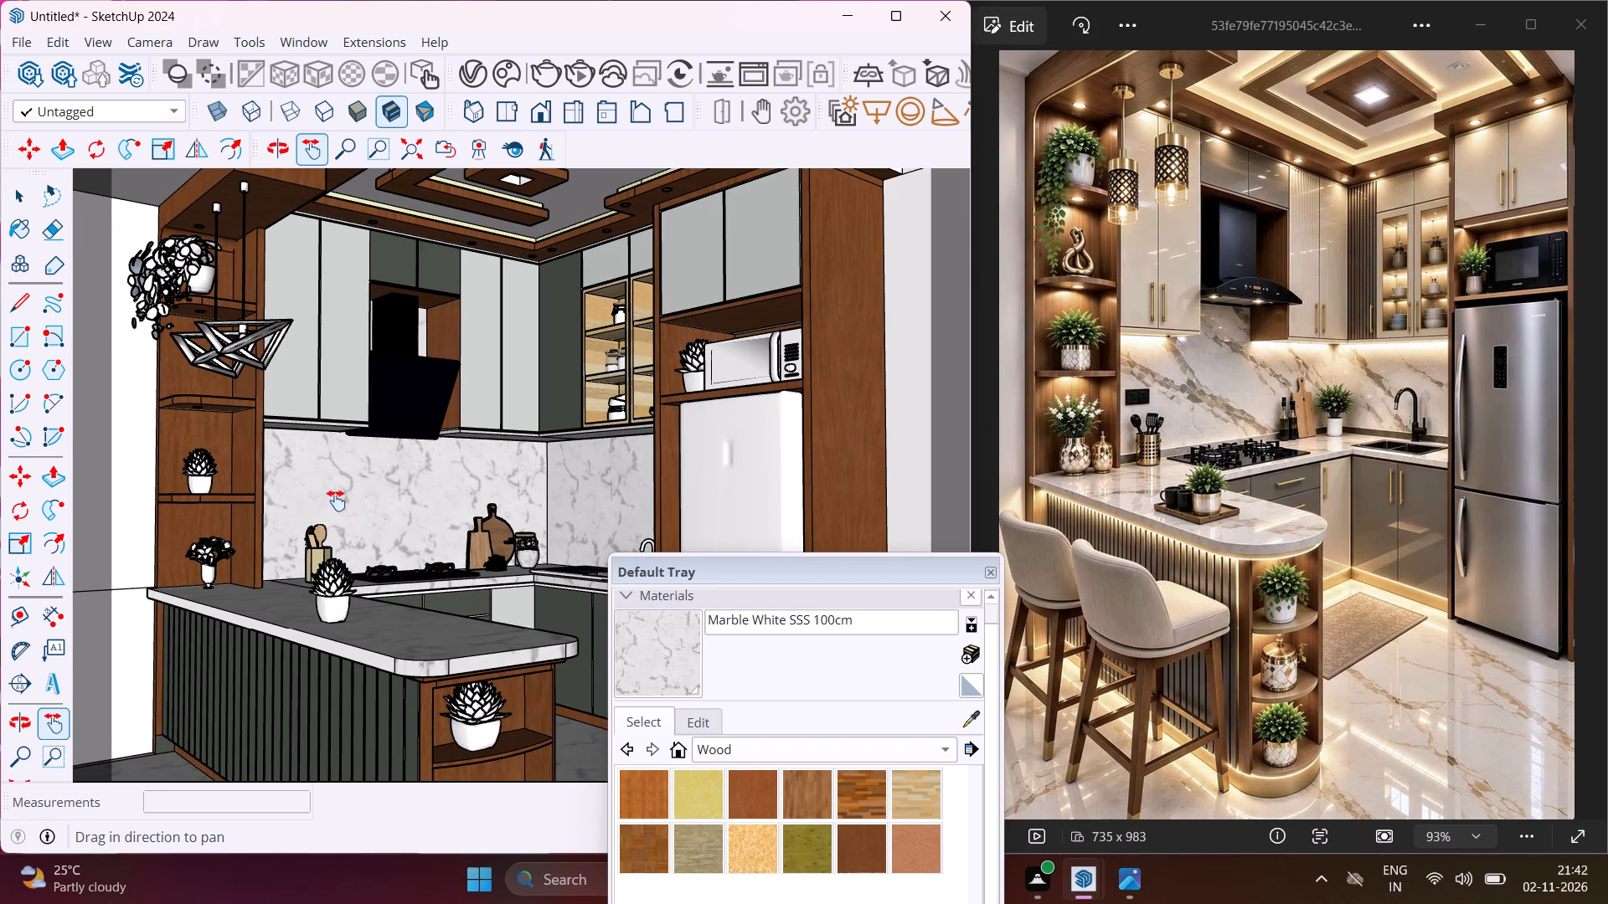
# Save the model as 0072 in the FUJI folder on the Desktop.
pyautogui.hotkey('ctrl', 's')
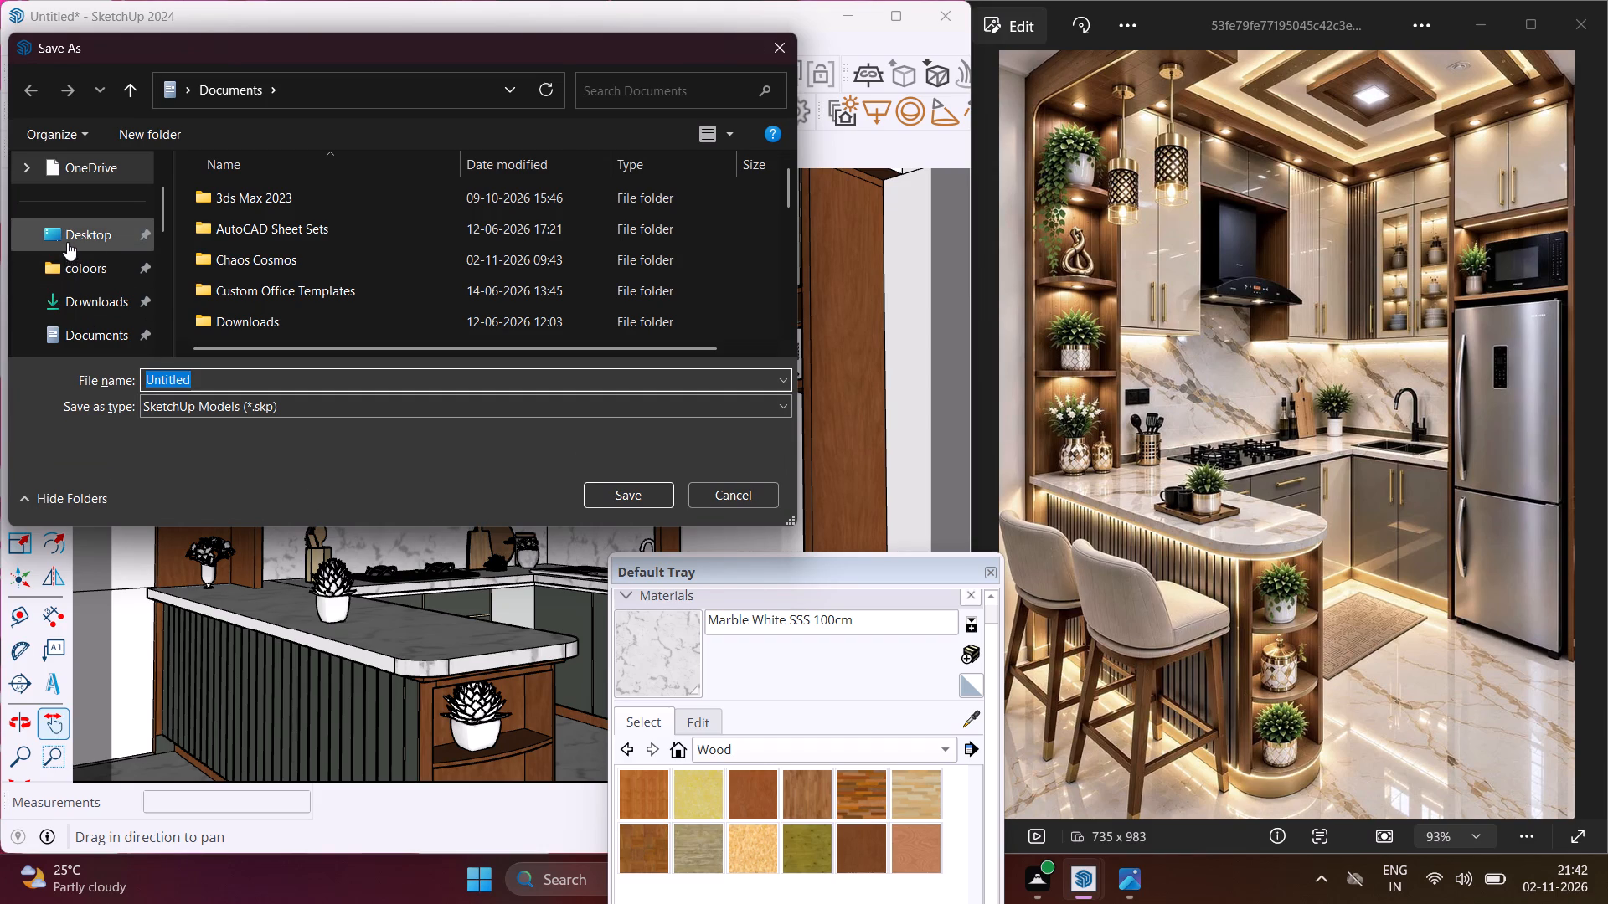
pyautogui.click(69, 239)
pyautogui.doubleClick(214, 244)
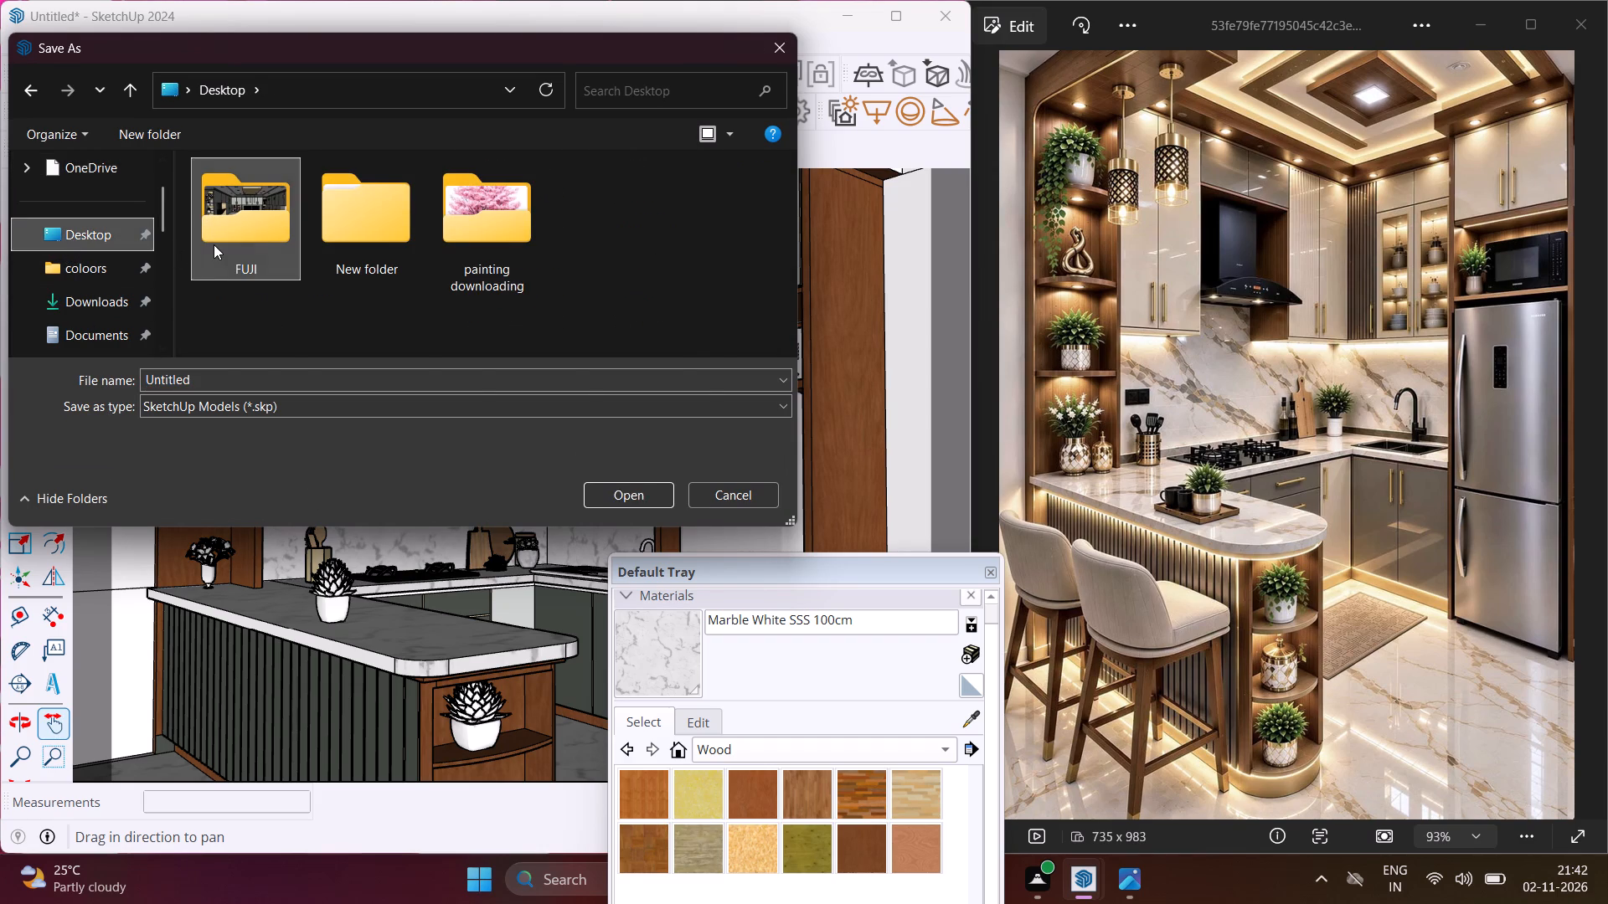
pyautogui.click(216, 418)
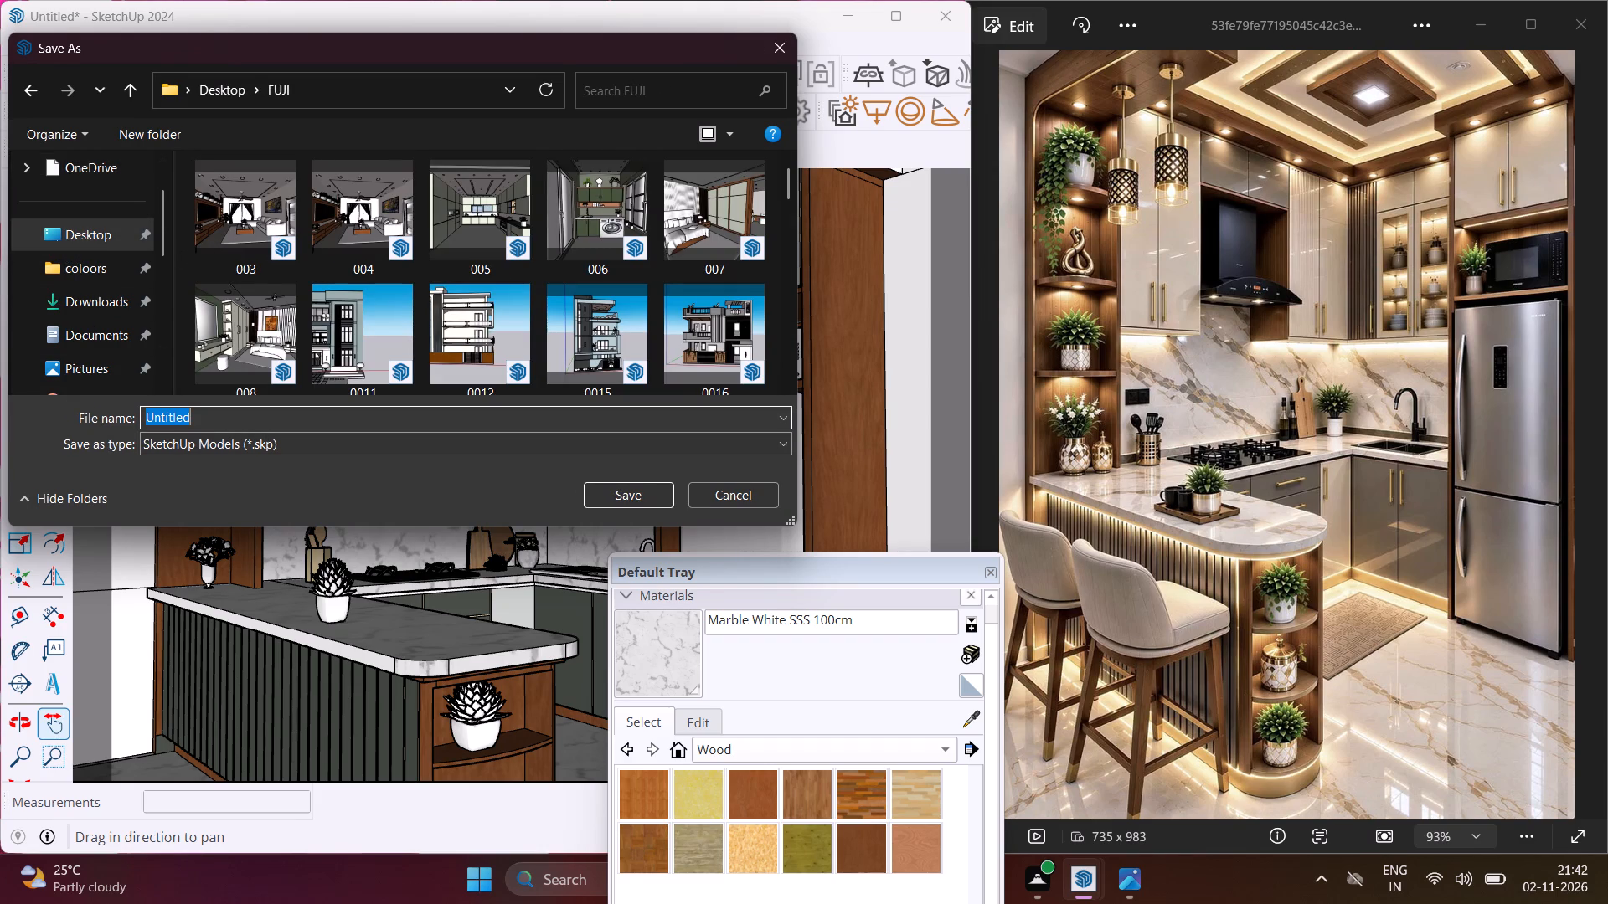
pyautogui.press('BackSpace')
pyautogui.write('007')
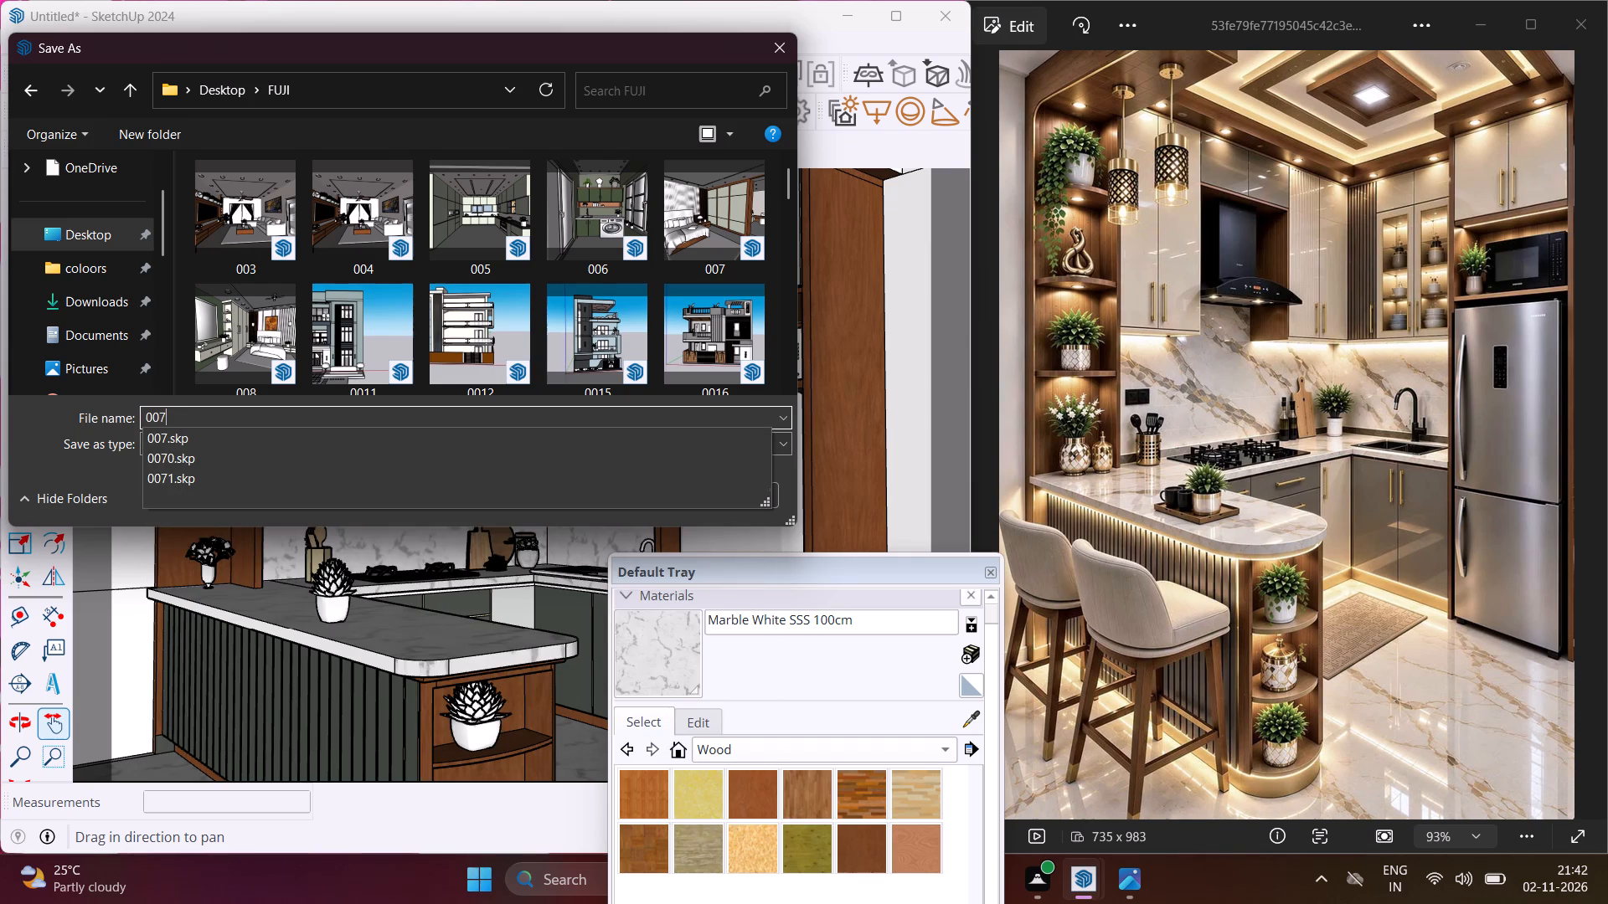
pyautogui.press('2')
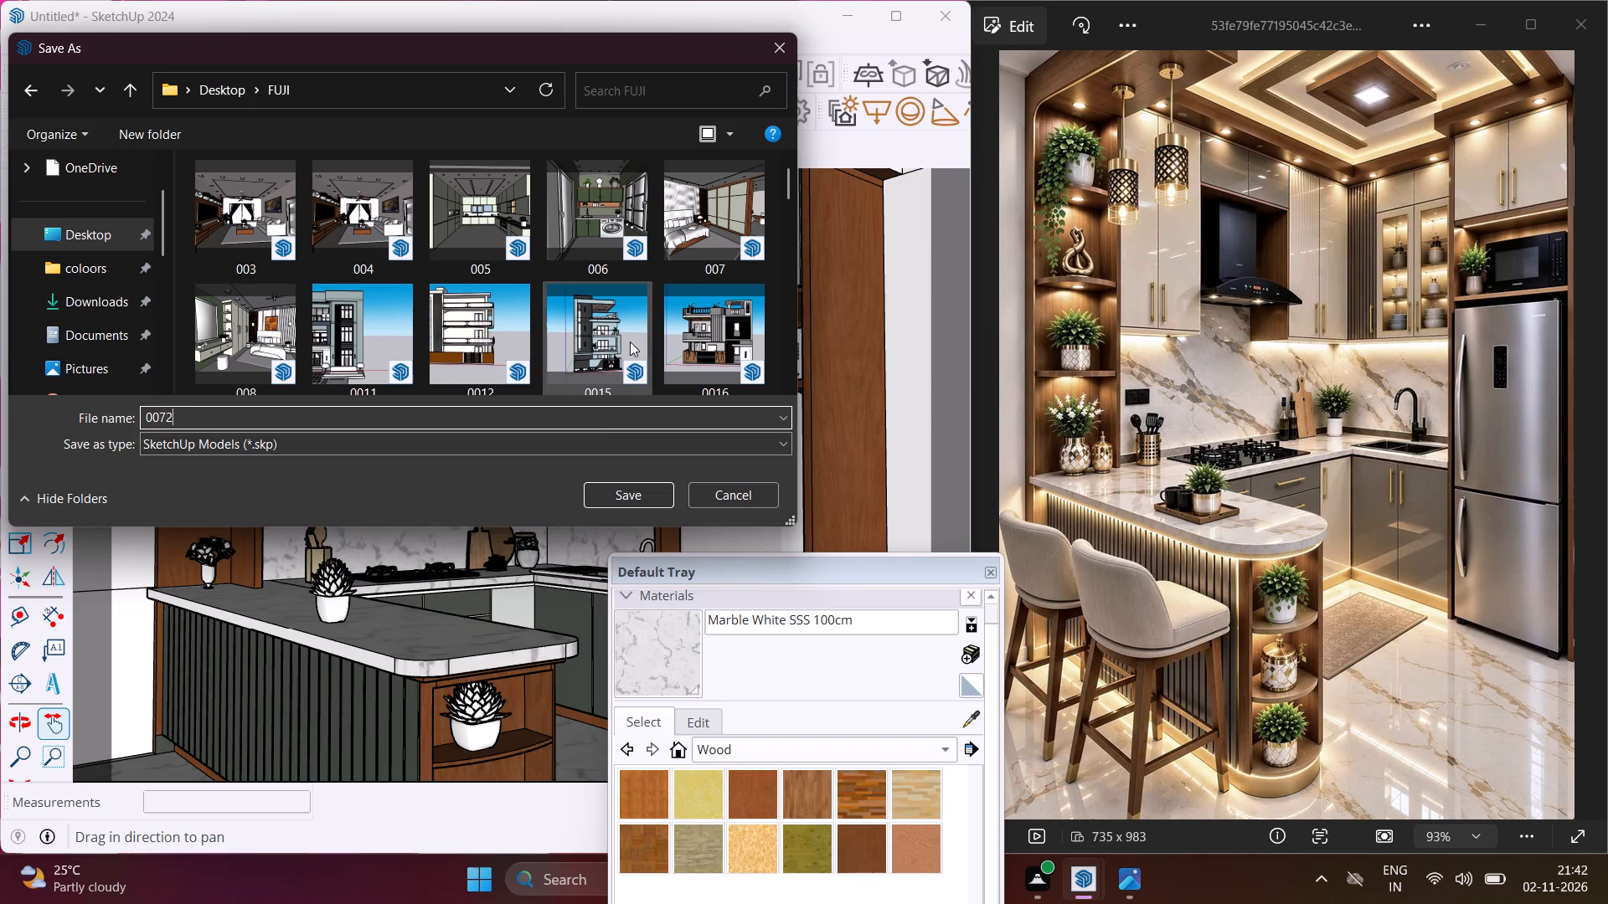
pyautogui.click(647, 493)
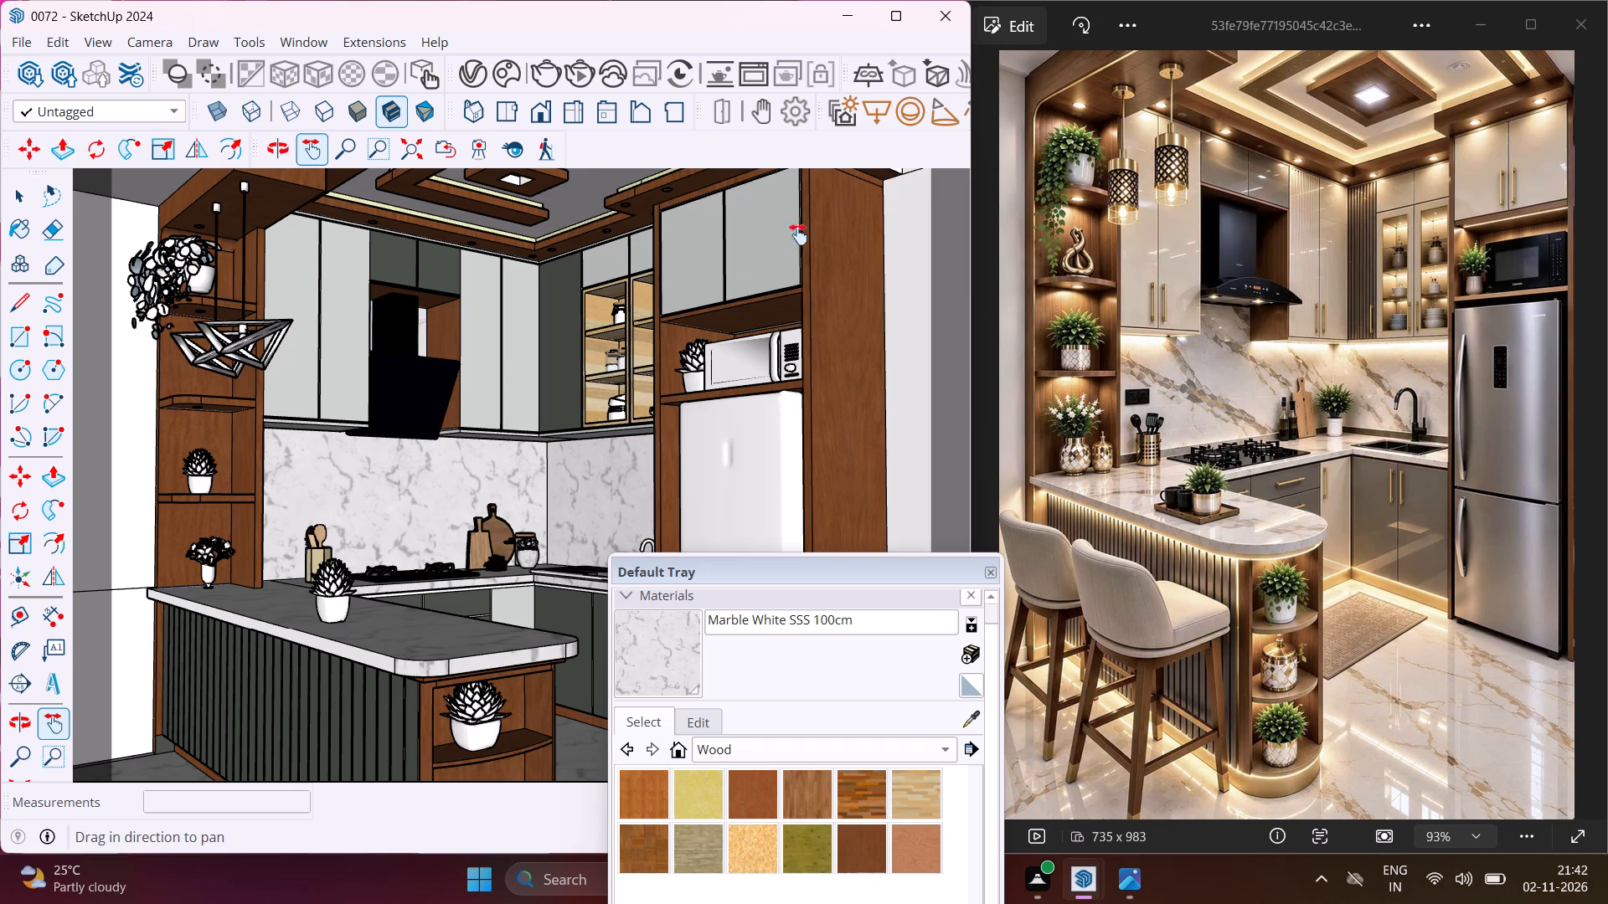
# Minimize the SketchUp window.
pyautogui.click(847, 13)
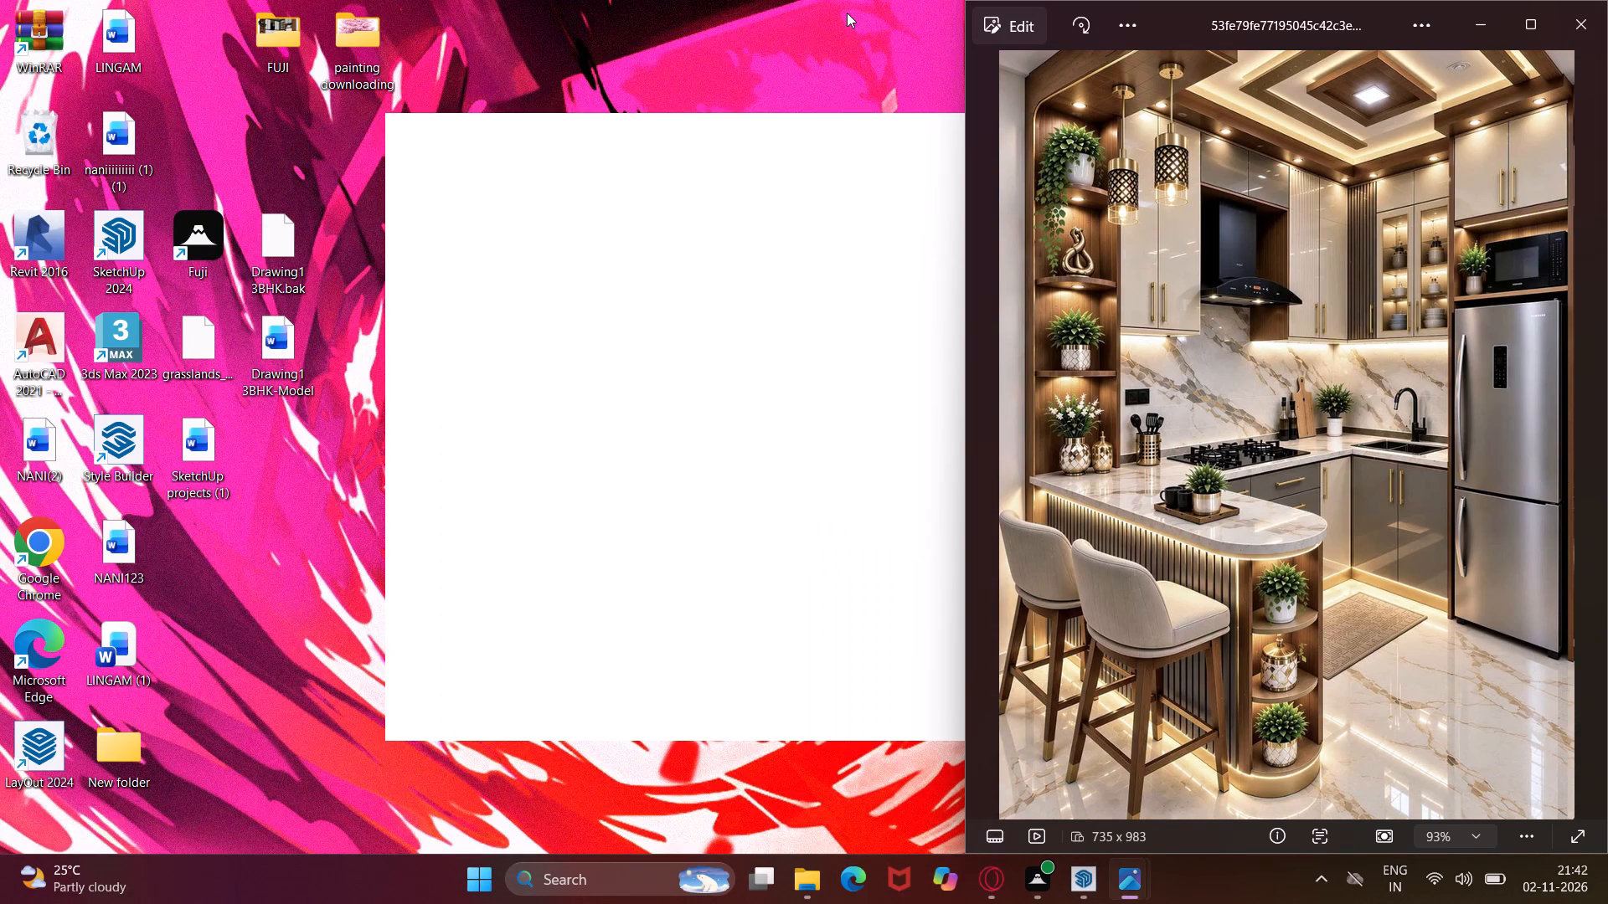